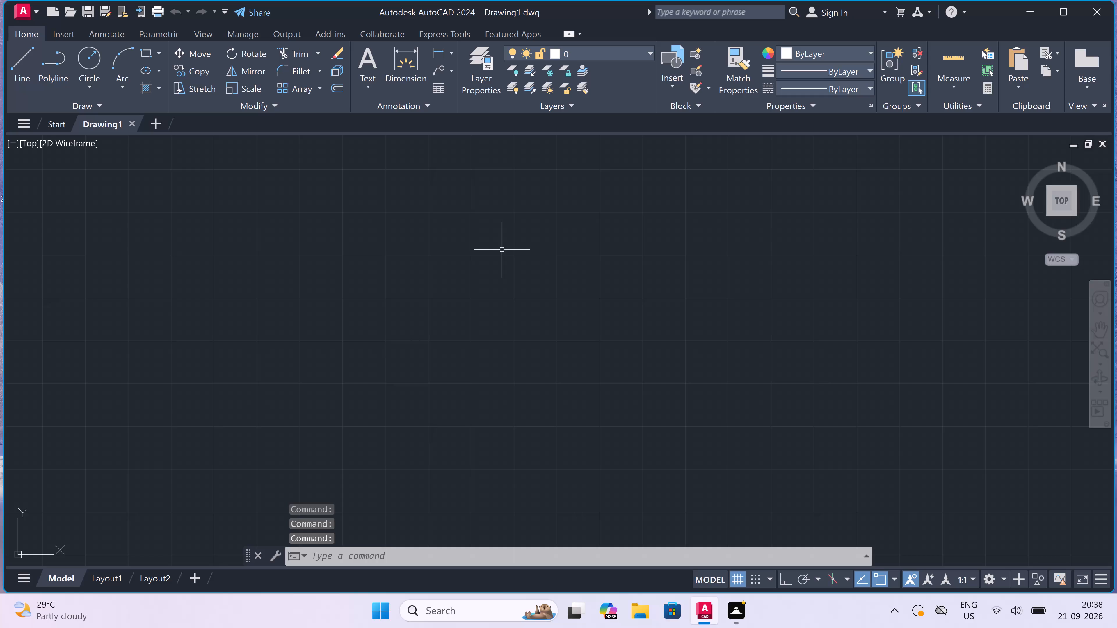
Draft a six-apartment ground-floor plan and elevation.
Configure the drawing units to Engineering length type, 0'-0" precision and Inches as the insertion scale.
key("Escape")
type("un")
key("space")
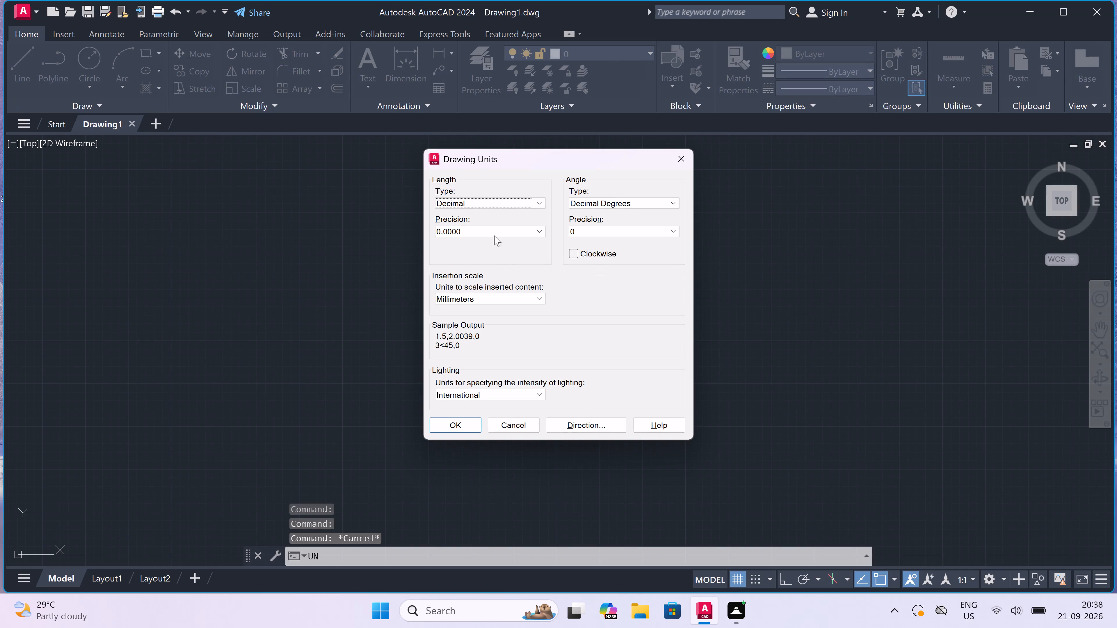
left_click(473, 201)
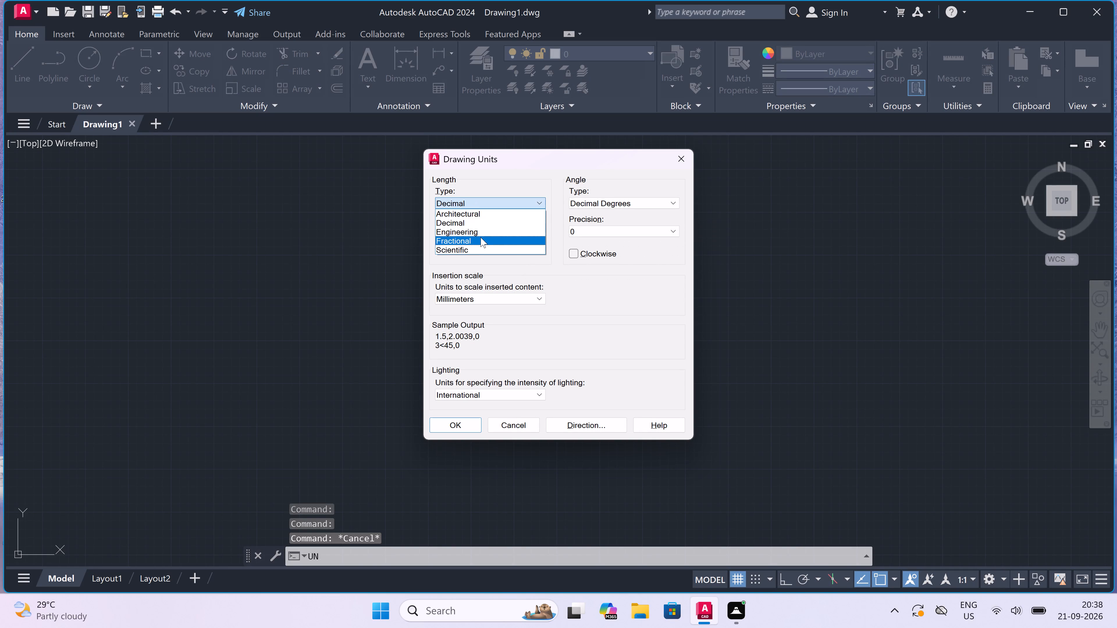
left_click(478, 228)
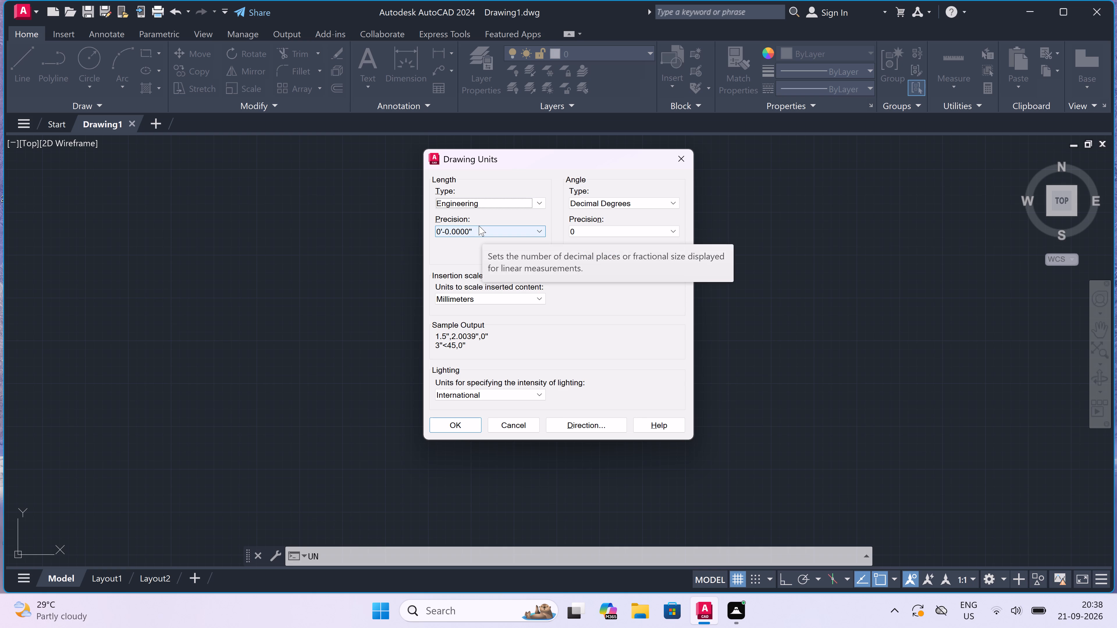
left_click(479, 226)
left_click(473, 240)
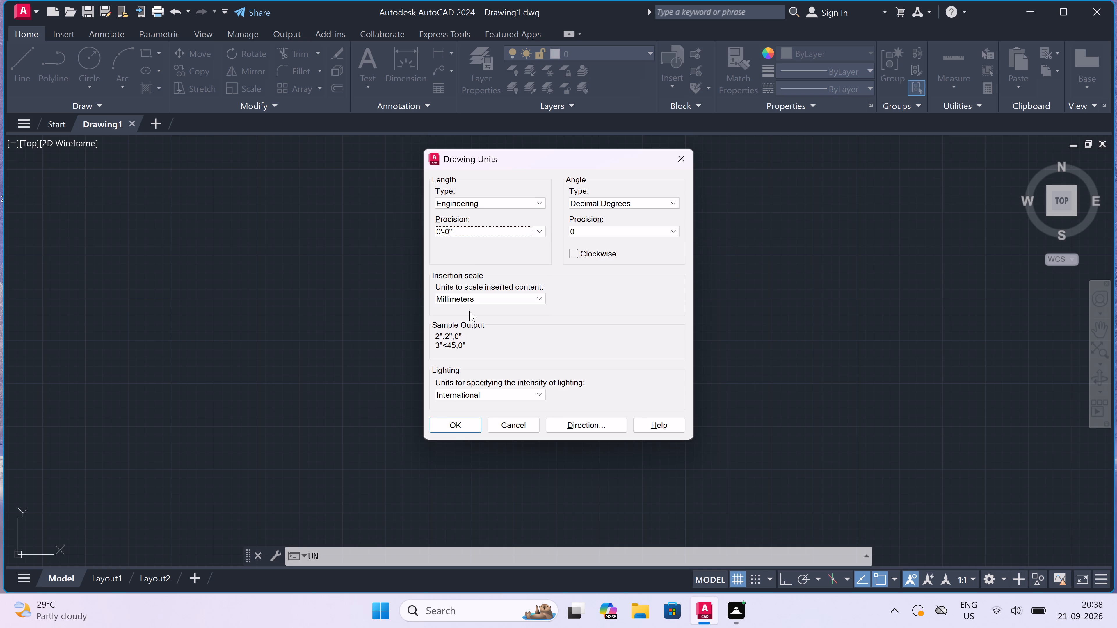
left_click(468, 300)
left_click_drag(468, 316, 470, 317)
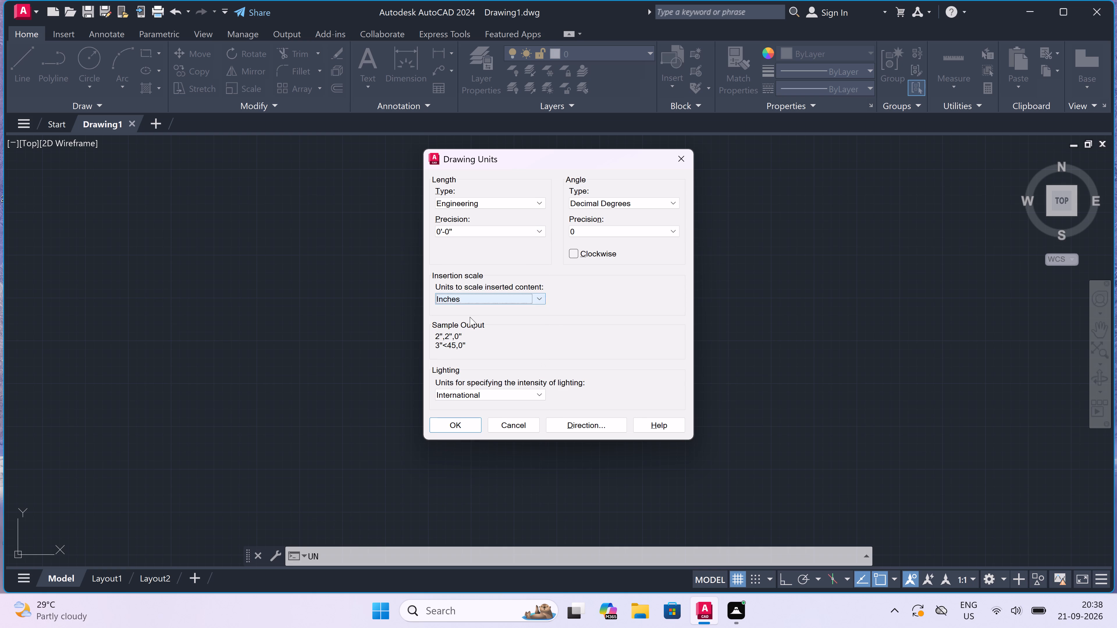
left_click(460, 424)
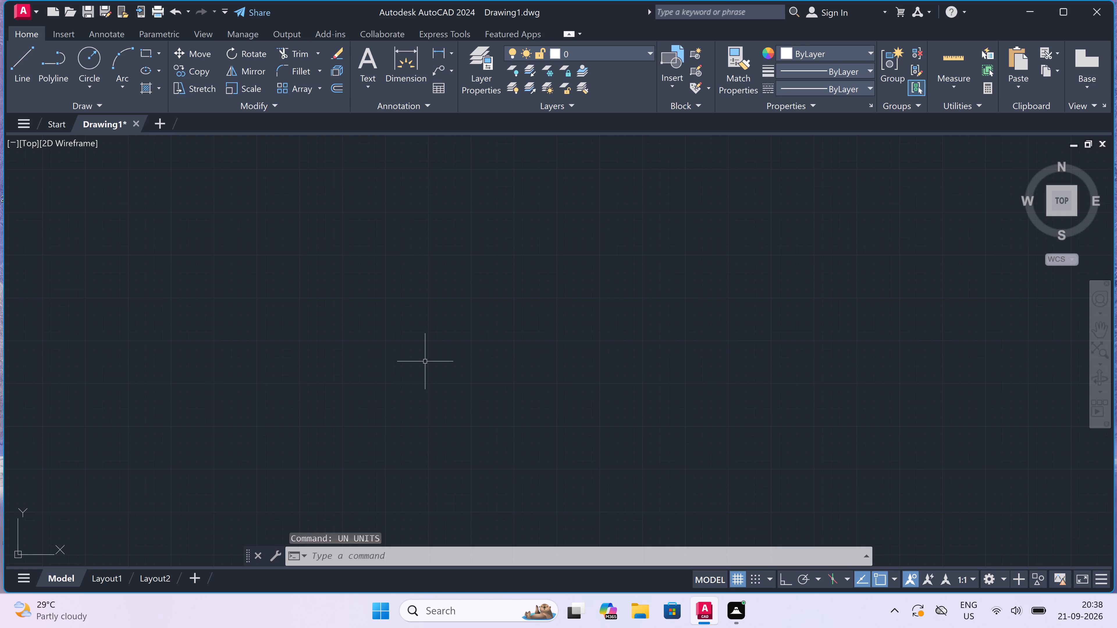
Draw one horizontal and one vertical construction line through the same point with Ortho turned on.
type("xl")
key("space")
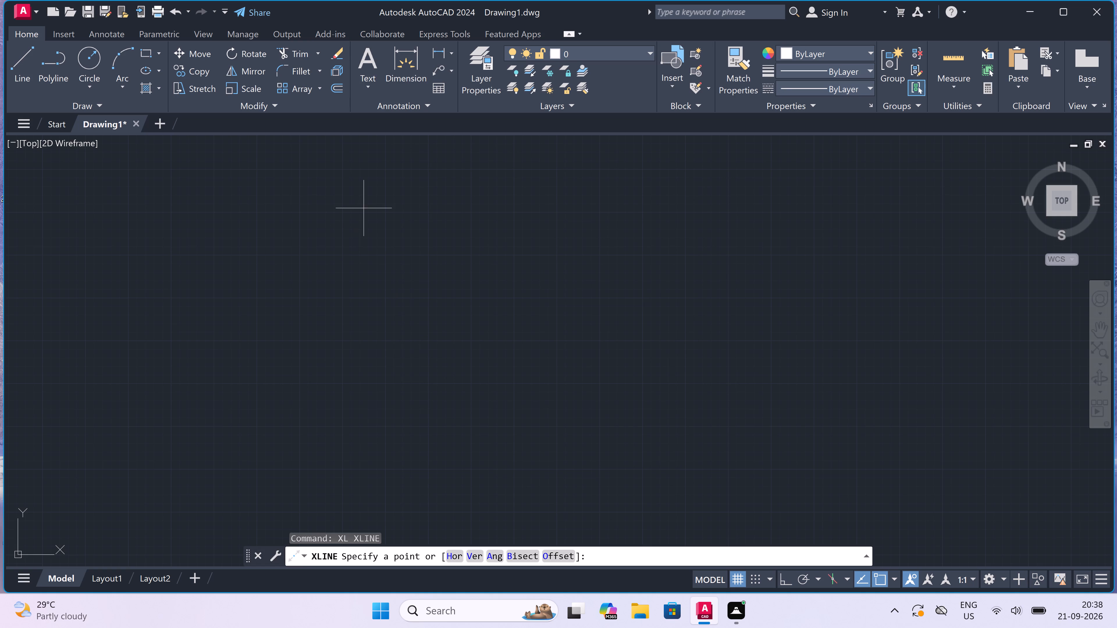
left_click(370, 190)
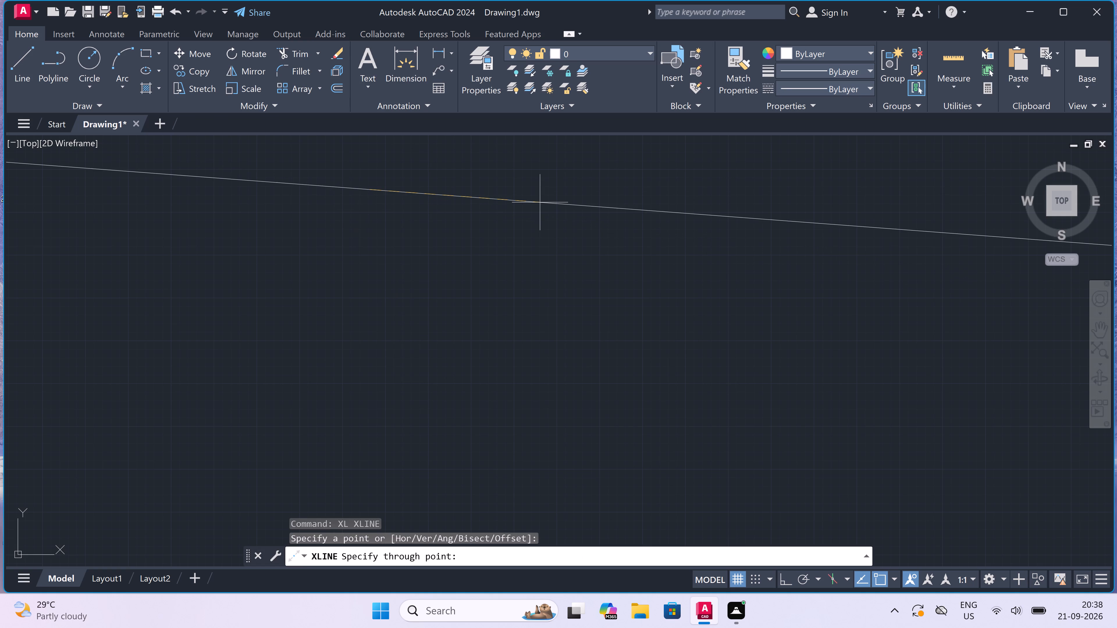
key("F8")
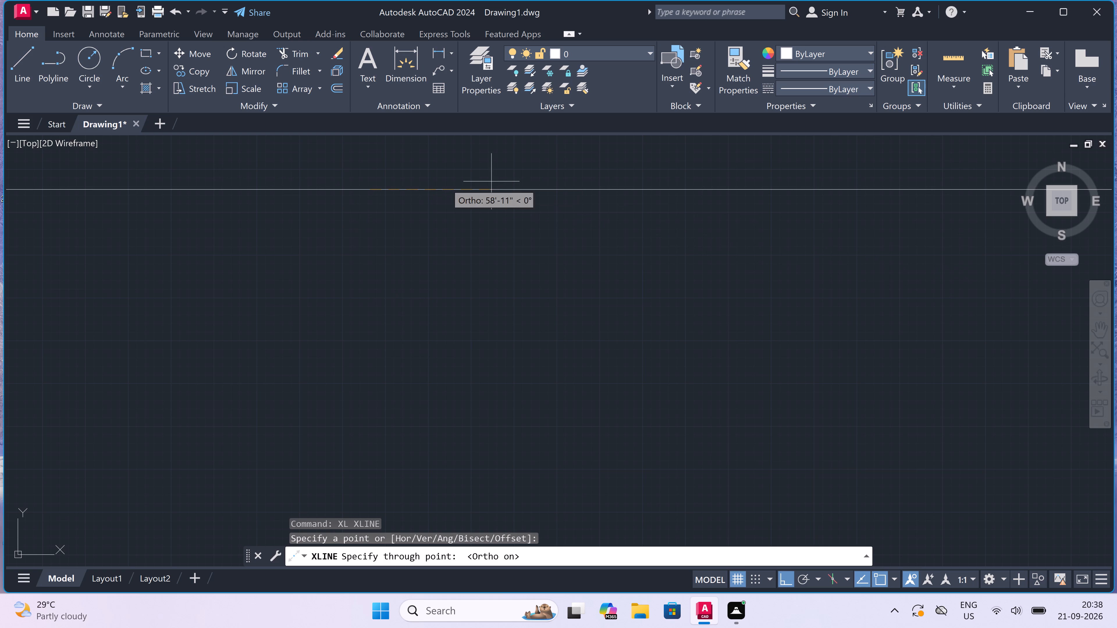
left_click(362, 190)
left_click(362, 272)
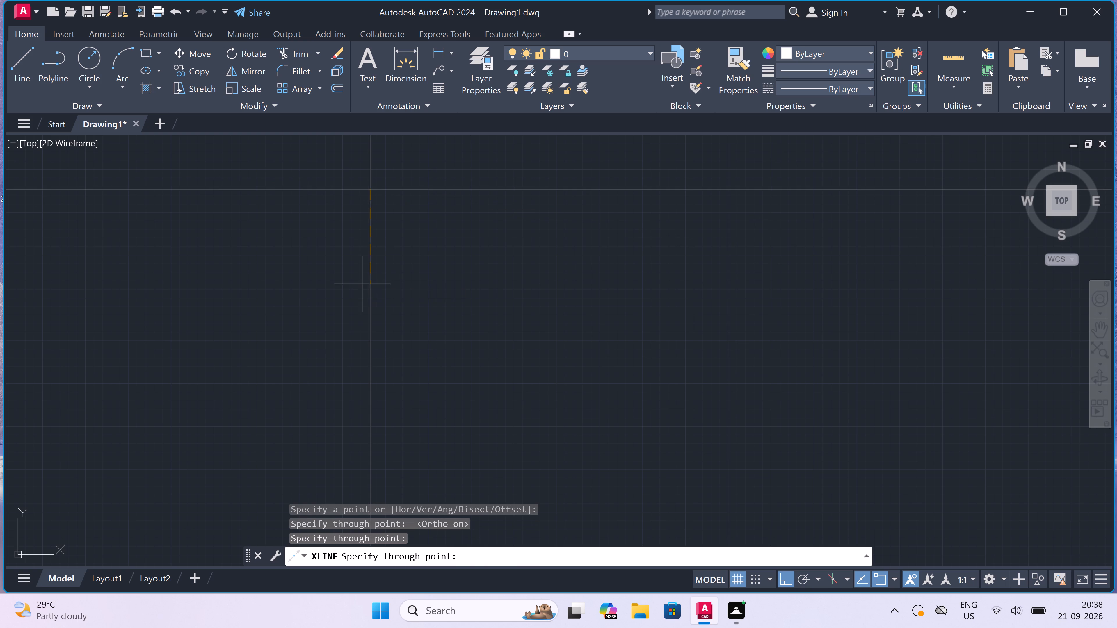
scroll(370, 302, "up", 2)
scroll(364, 177, "down", 4)
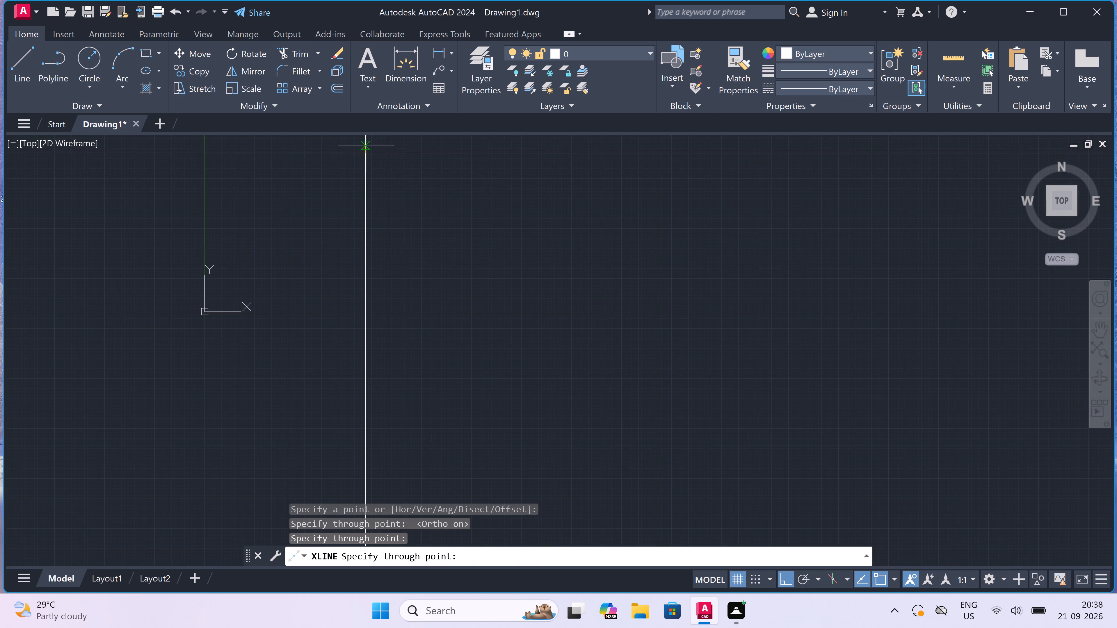
scroll(366, 145, "up", 5)
scroll(383, 200, "up", 4)
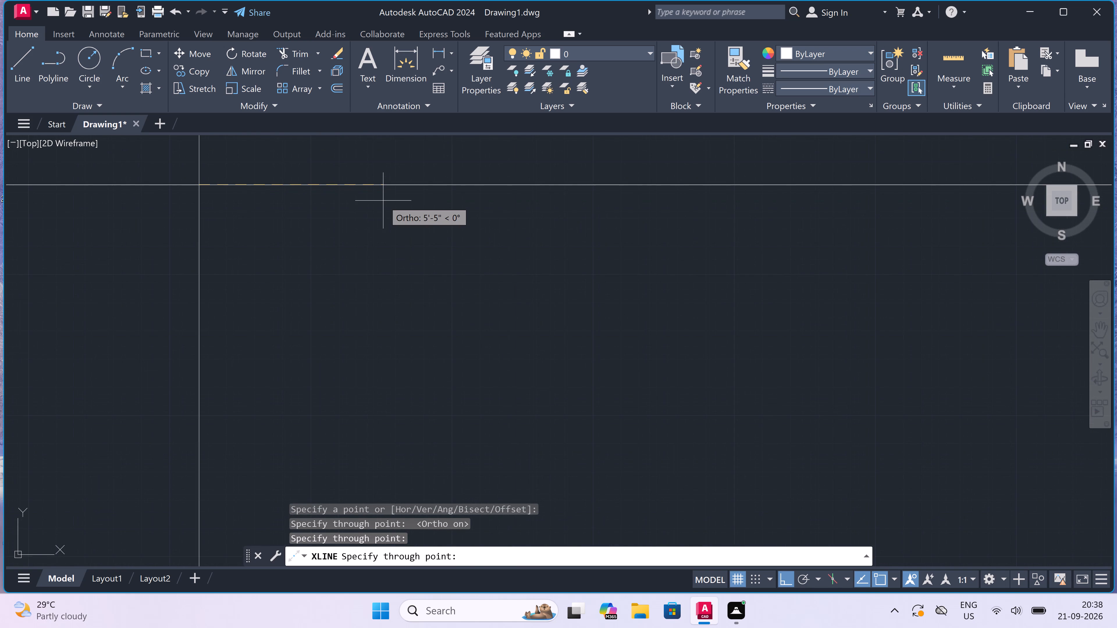
scroll(383, 201, "down", 2)
key("Escape")
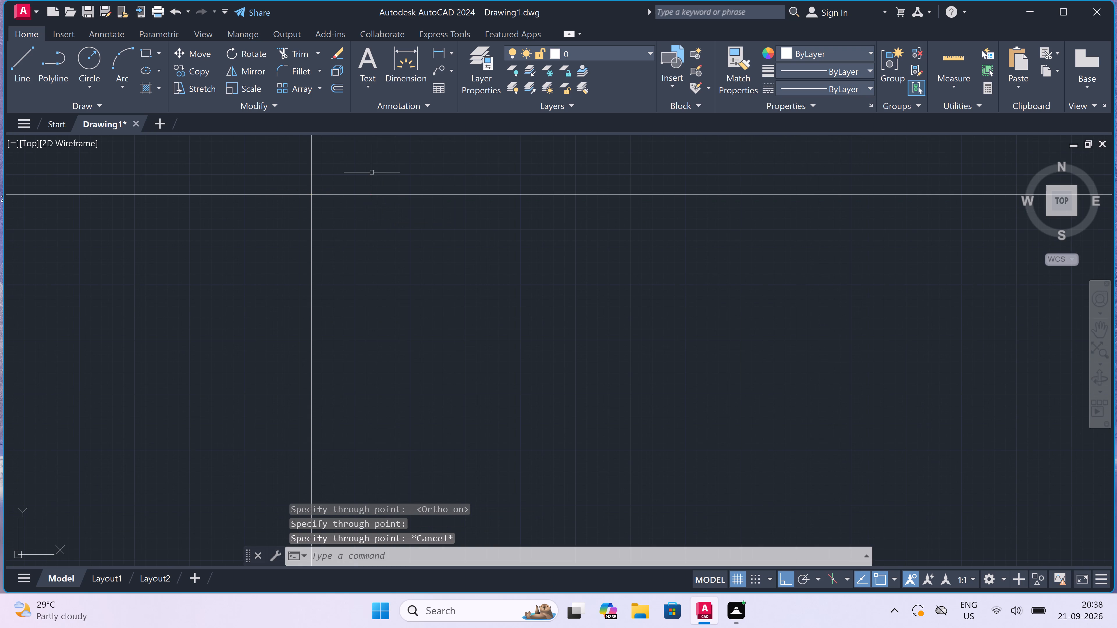
Trim the construction lines above and to the left of their intersection to form the plan's upper-left corner.
type("tr")
key("space")
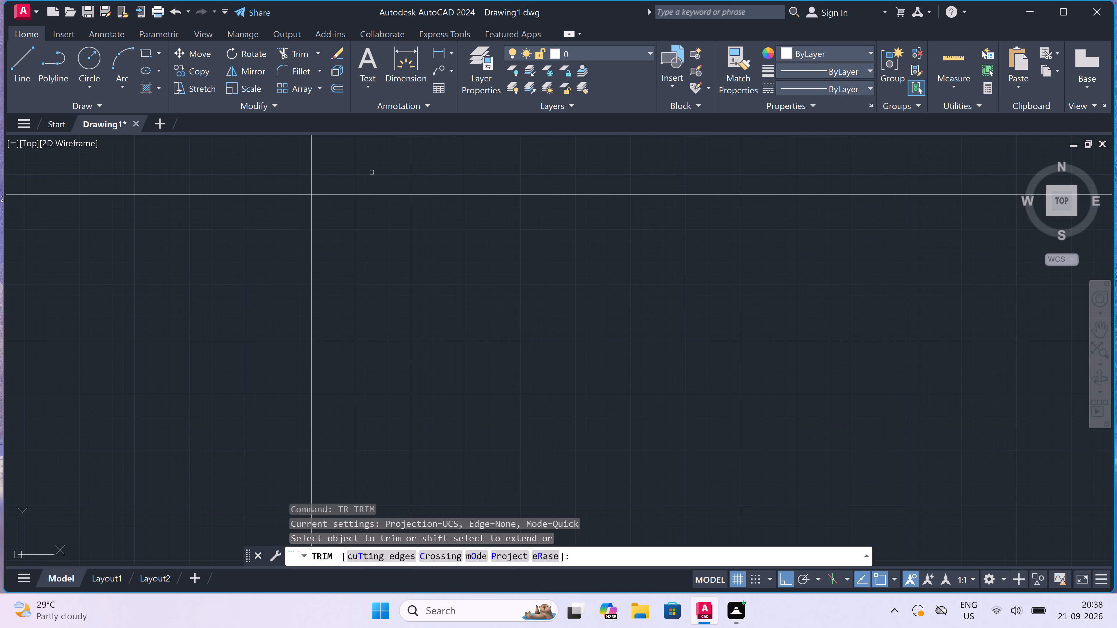
left_click(319, 167)
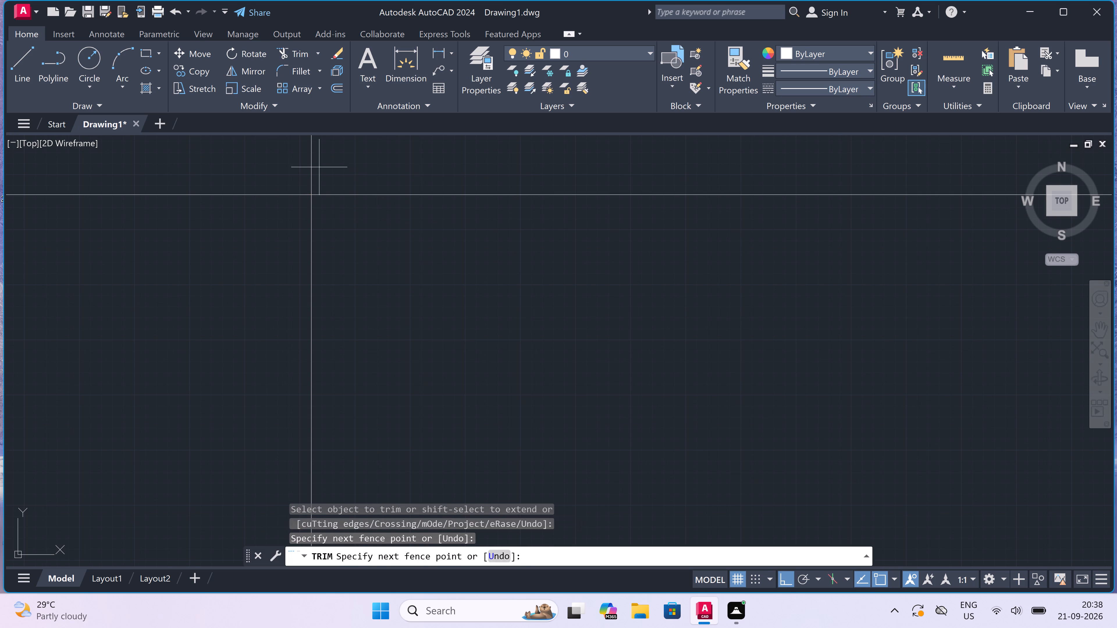
left_click(173, 218)
scroll(423, 169, "up", 2)
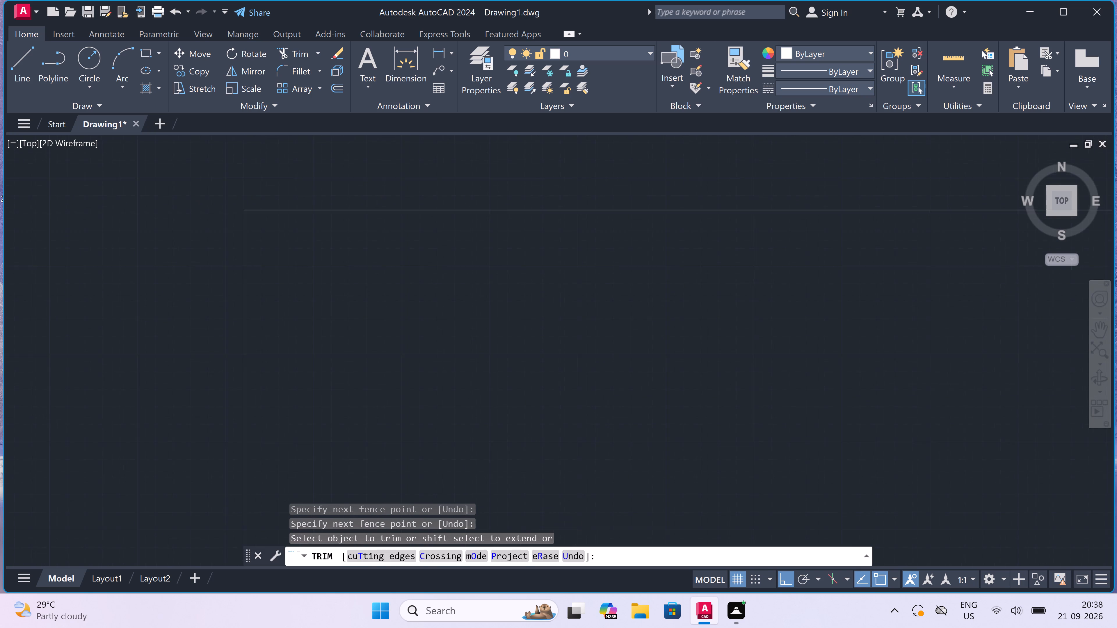
key("Escape")
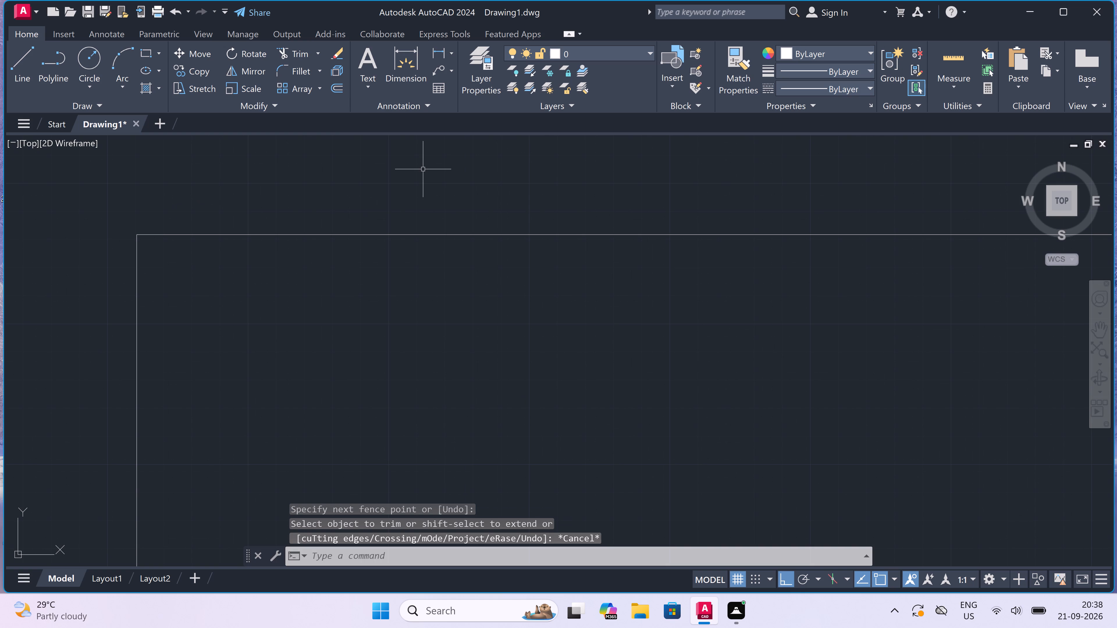
Offset the top horizontal line and the left vertical line 4.5" inward to form the wall thickness.
type("o")
key("space")
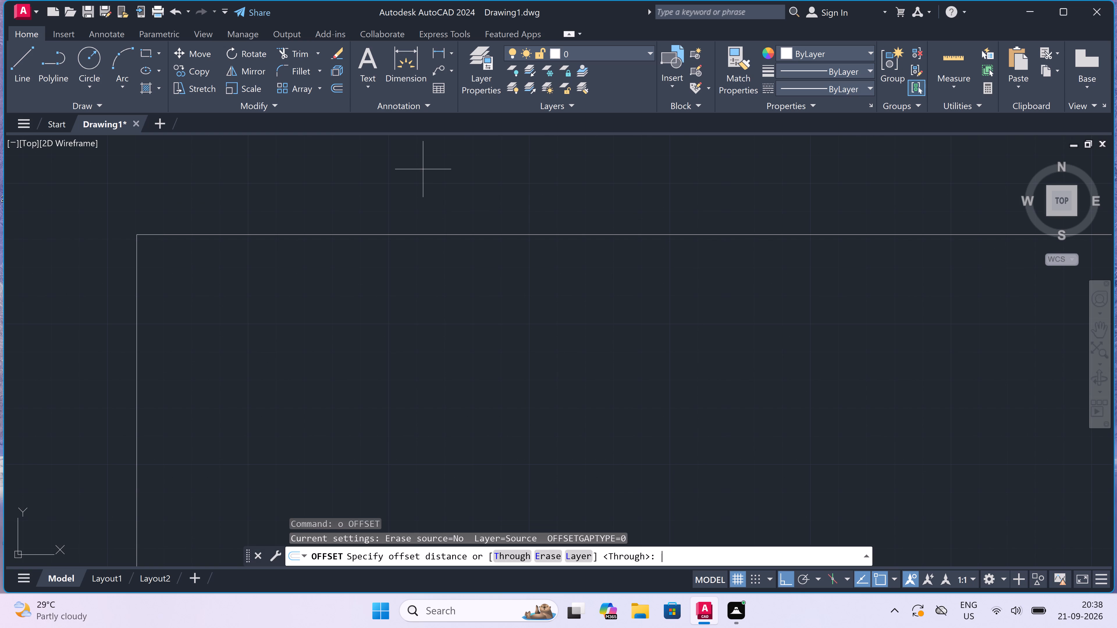
scroll(440, 177, "down", 2)
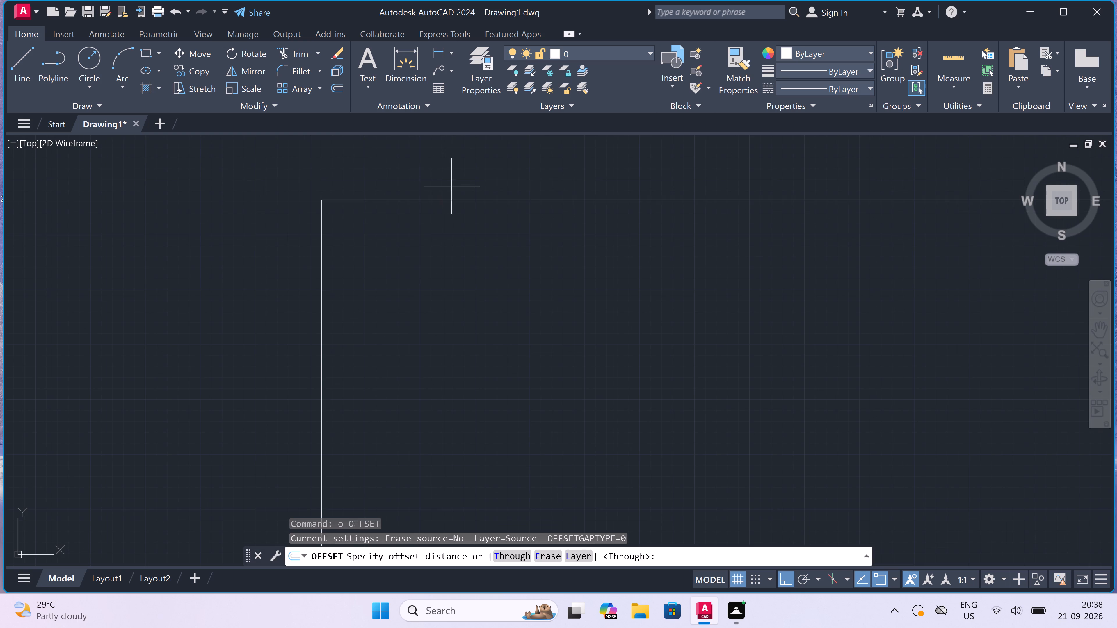
left_click_drag(466, 201, 468, 205)
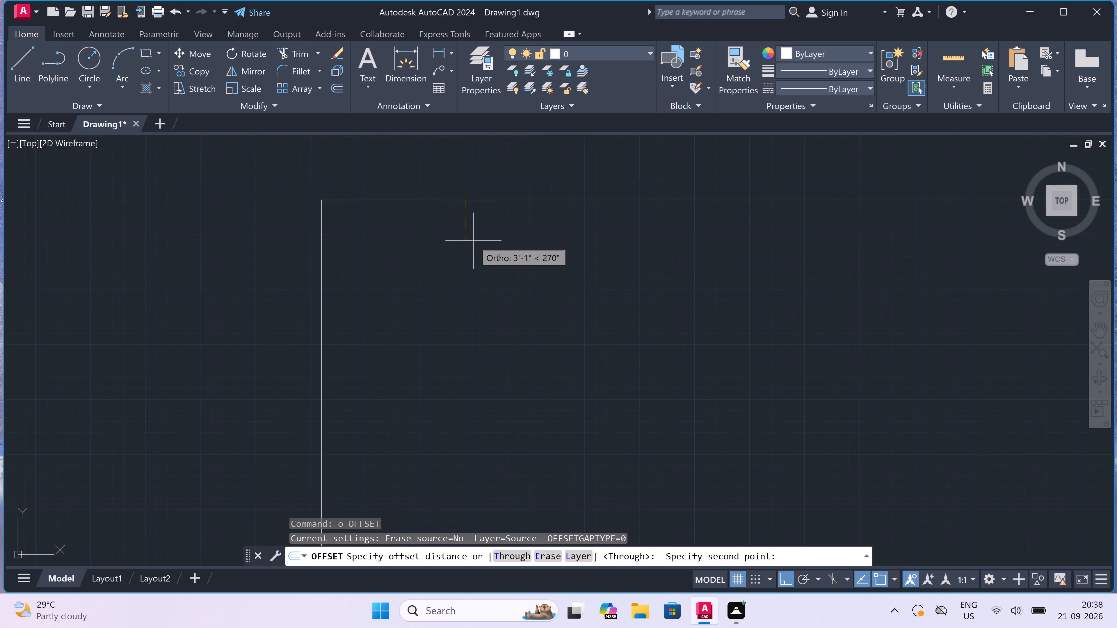
key("4")
type(".5")
type("\"")
key("space")
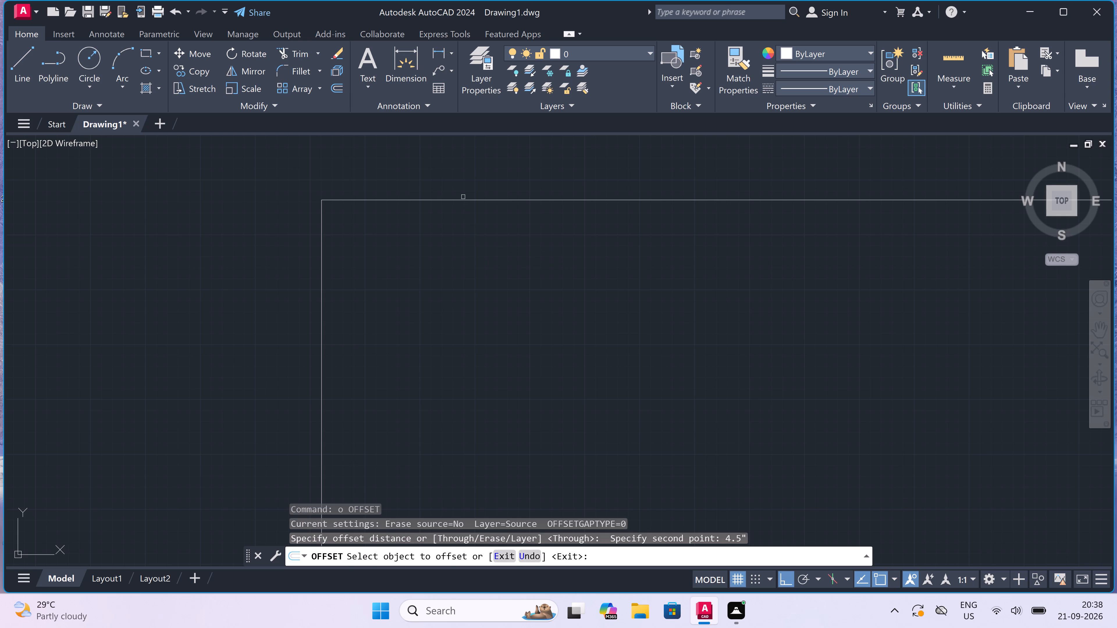
left_click_drag(463, 199, 463, 203)
left_click(456, 252)
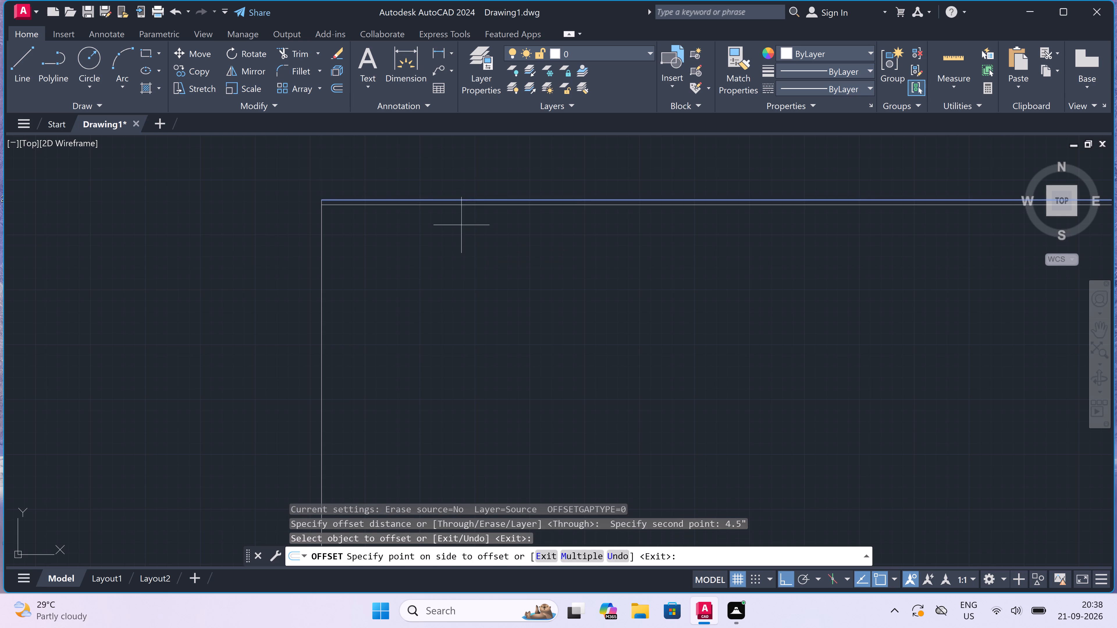
scroll(314, 197, "up", 2)
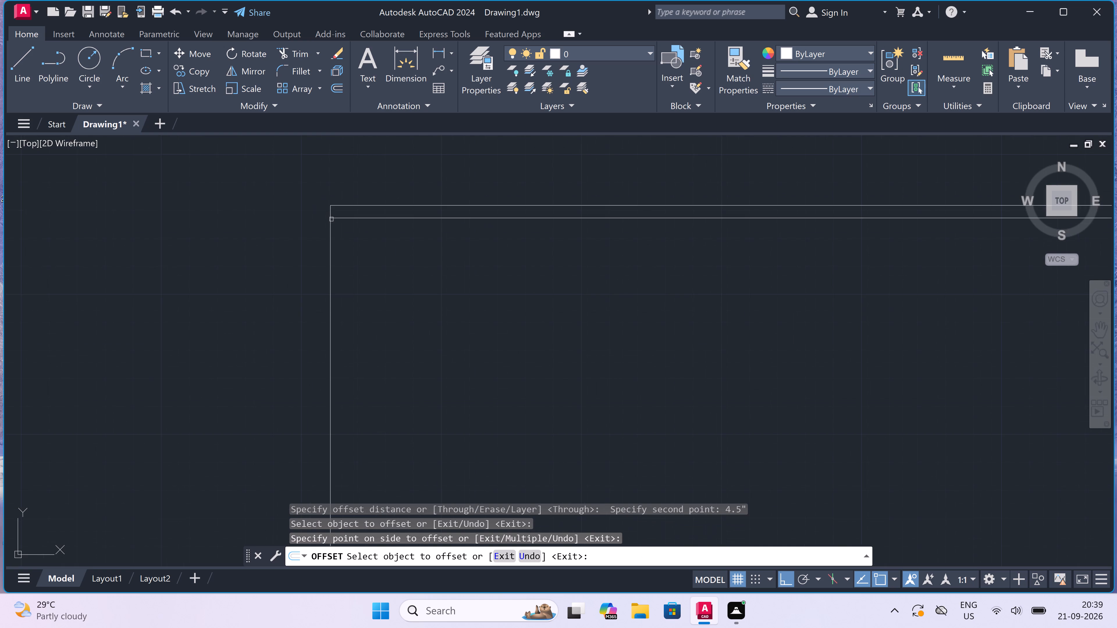
scroll(332, 223, "up", 1)
left_click_drag(328, 228, 332, 229)
left_click(412, 239)
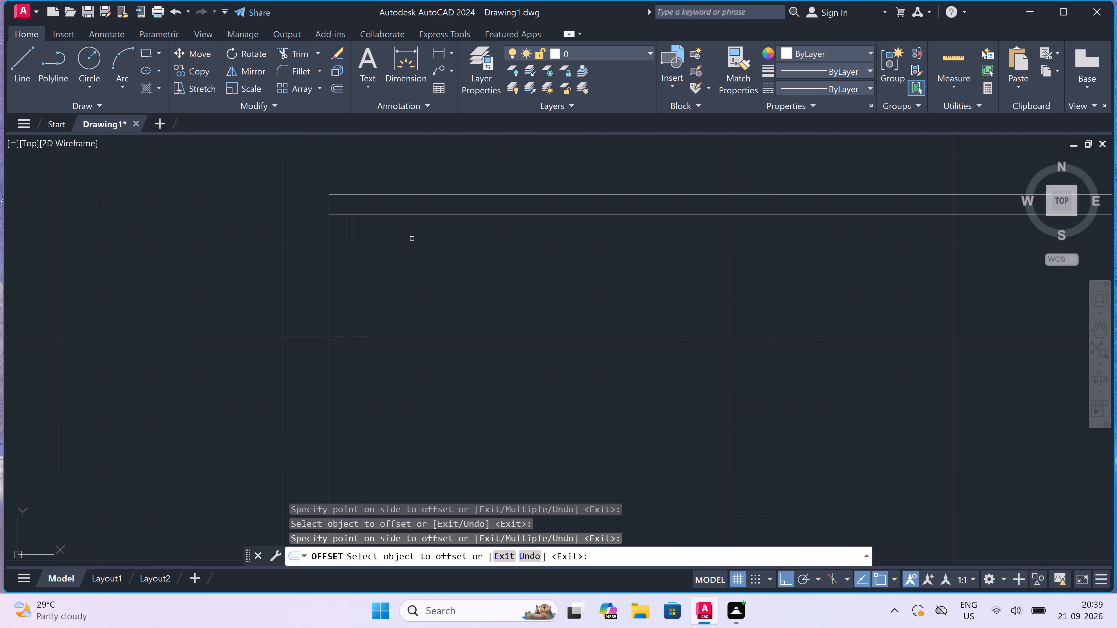
key("Escape")
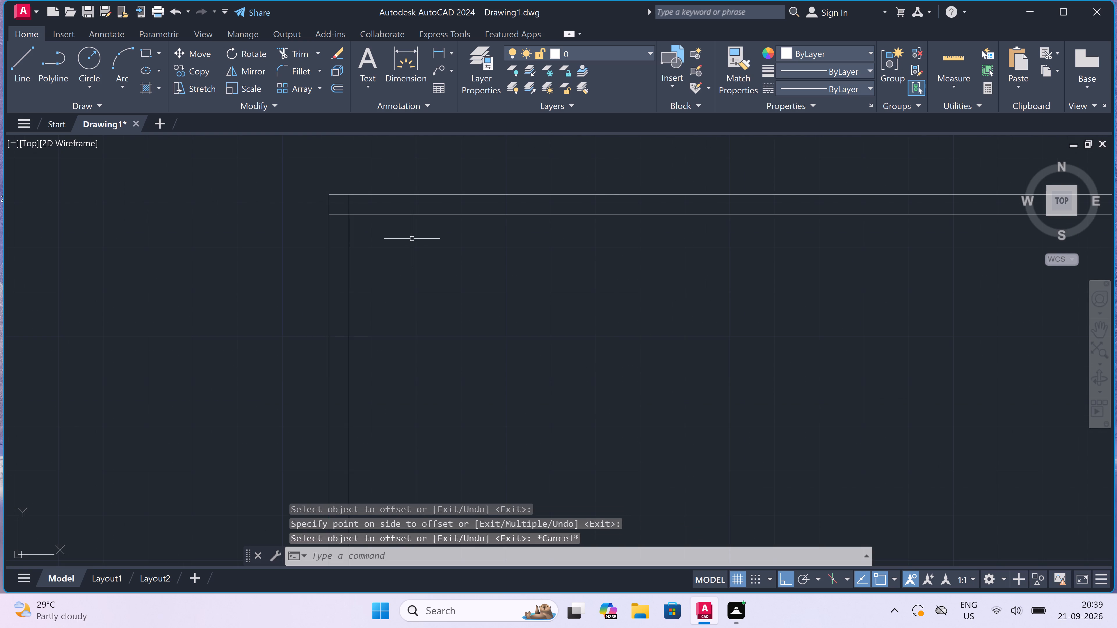
Offset the inner line of the top wall 11' downward to mark the room's depth.
type("o")
key("space")
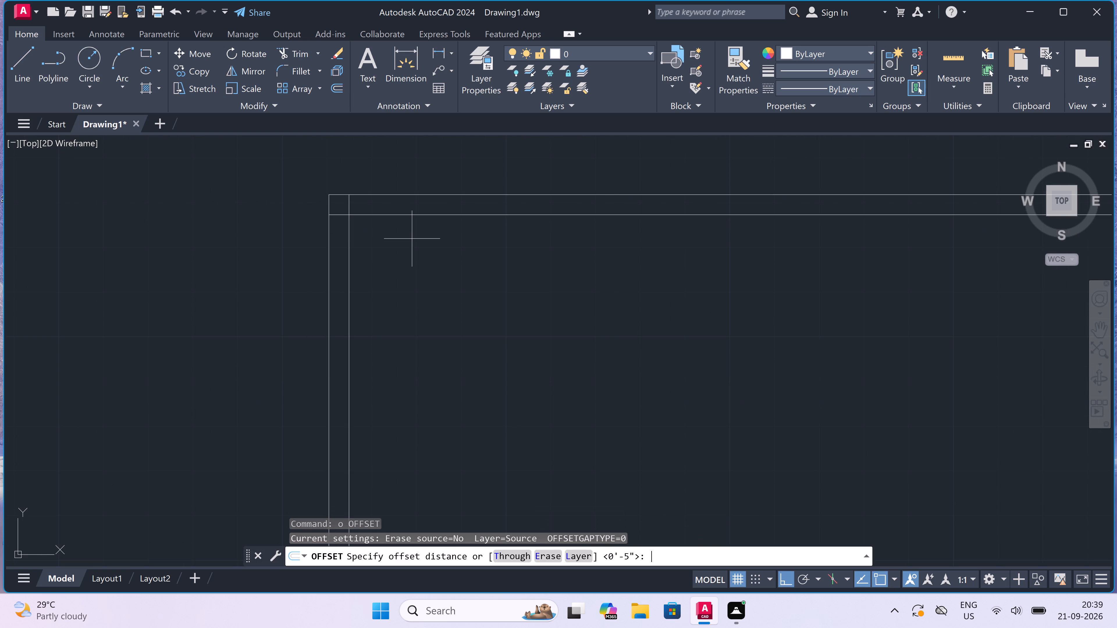
left_click_drag(458, 218, 464, 248)
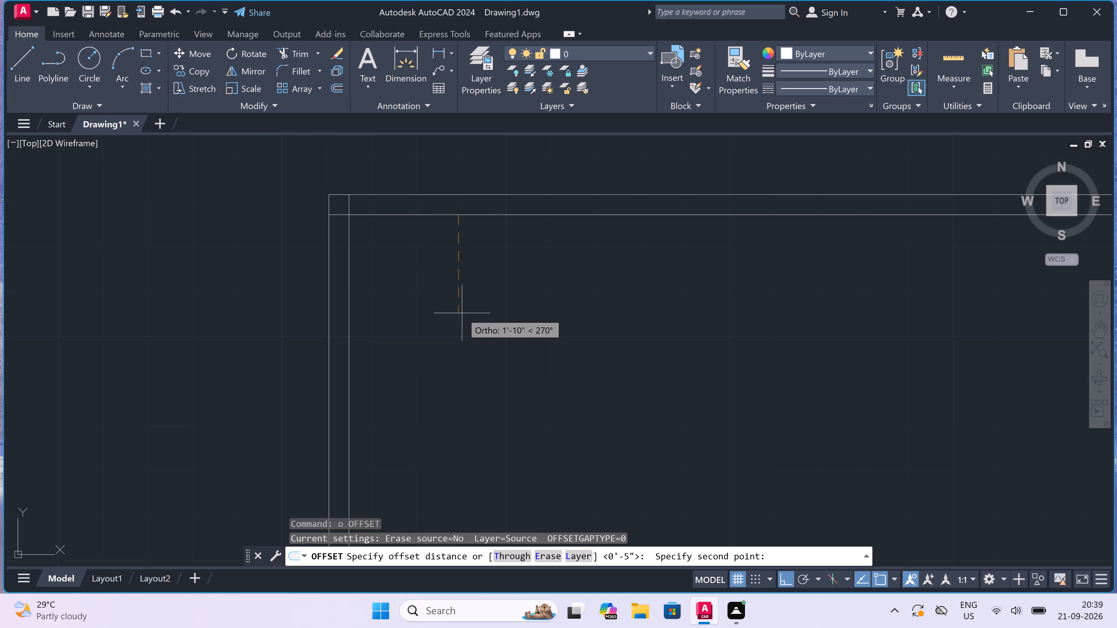
type("11")
key("apostrophe")
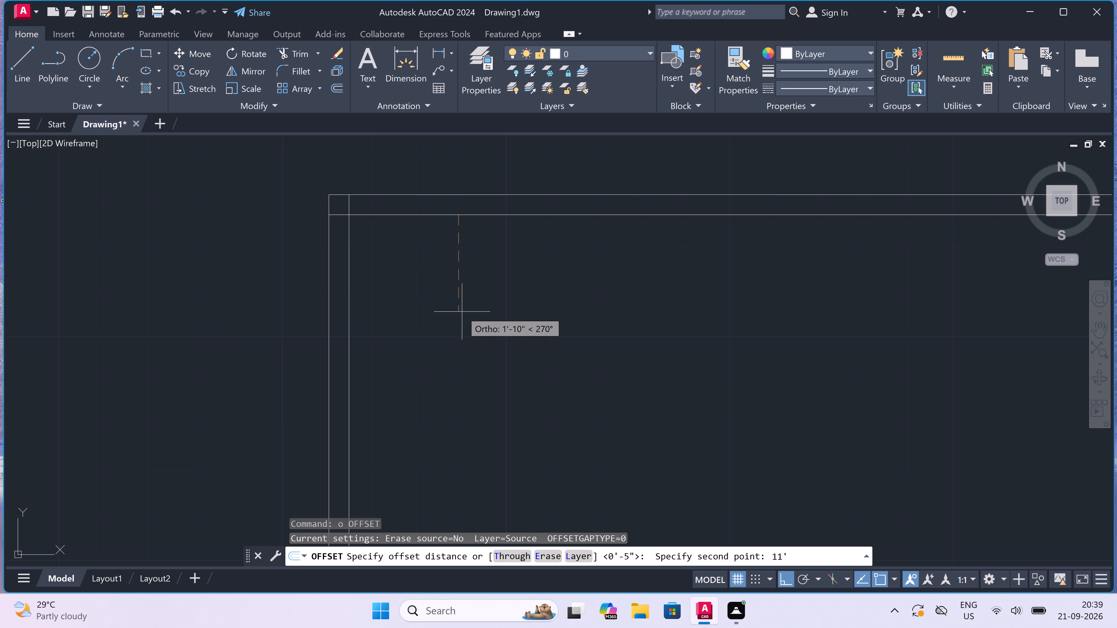
key("space")
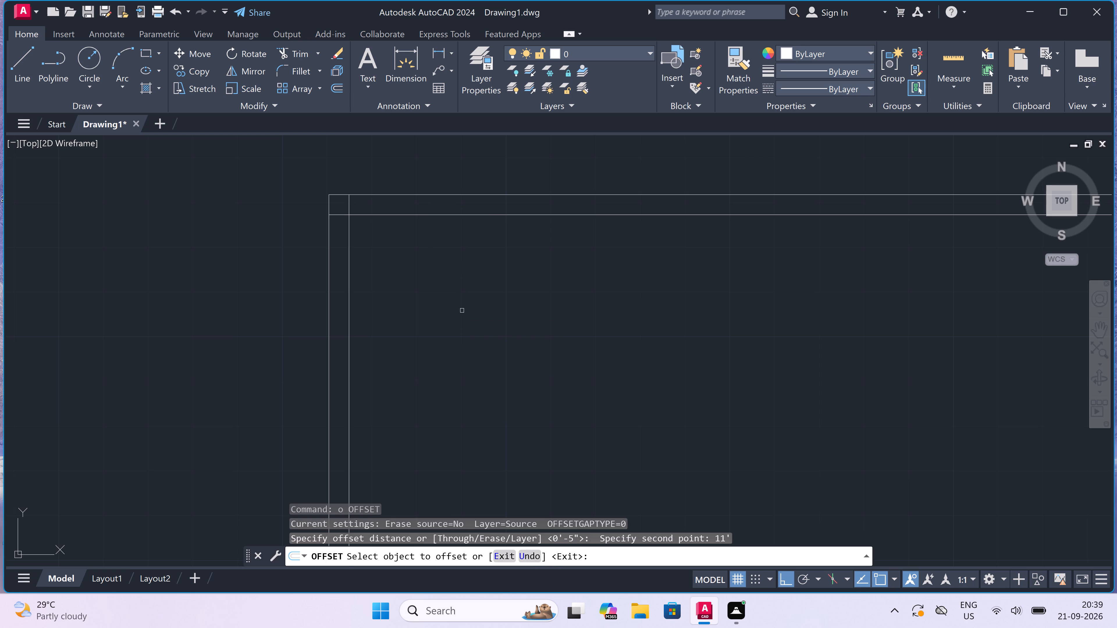
left_click(512, 215)
left_click(505, 247)
scroll(505, 248, "down", 3)
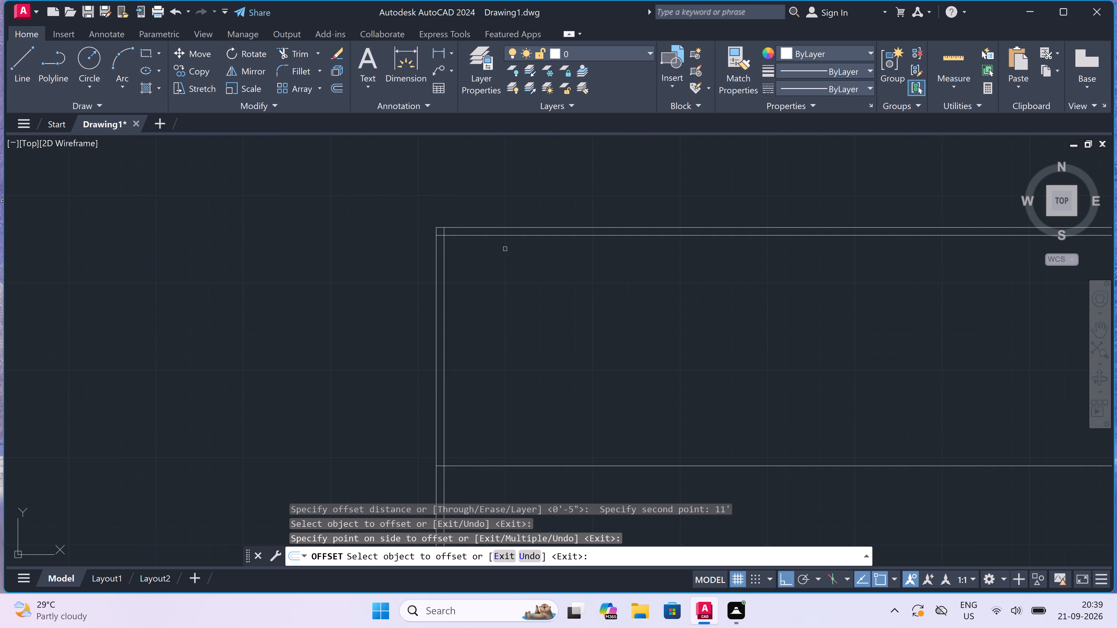
scroll(498, 308, "down", 2)
scroll(511, 372, "up", 2)
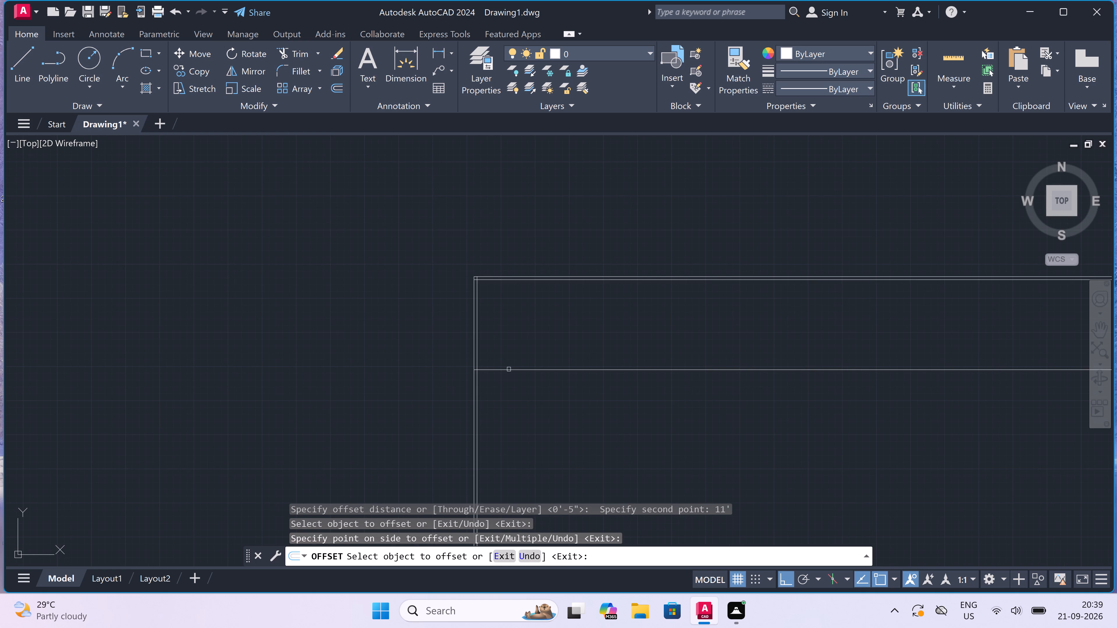
scroll(514, 366, "down", 1)
scroll(538, 317, "up", 1)
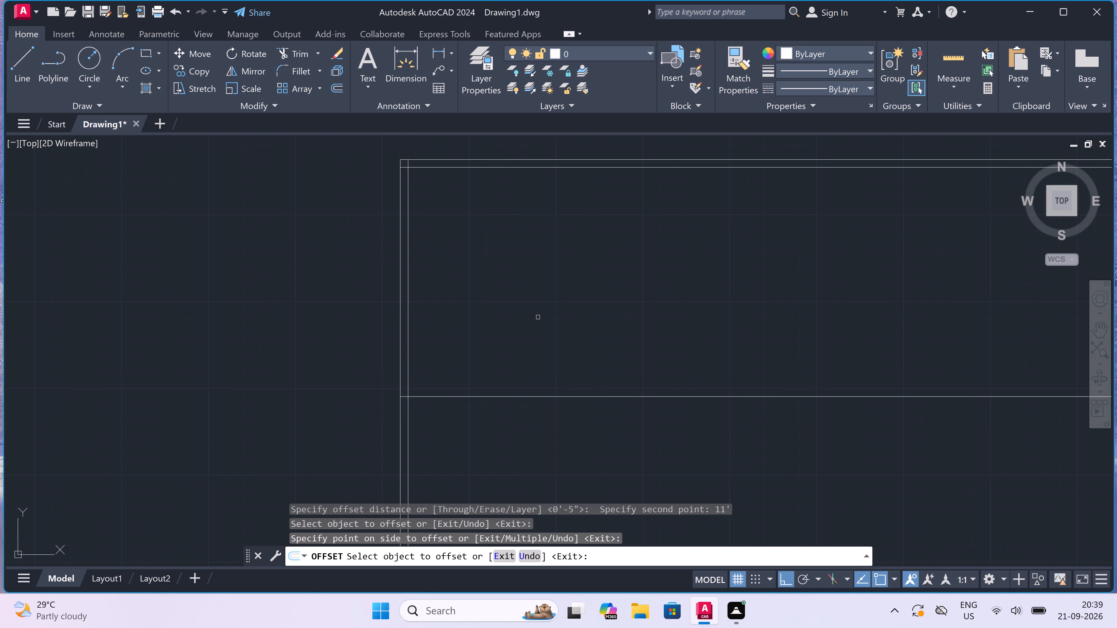
key("Escape")
Offset the room's lower horizontal line 4.5" downward to give the cross wall its thickness.
key("space")
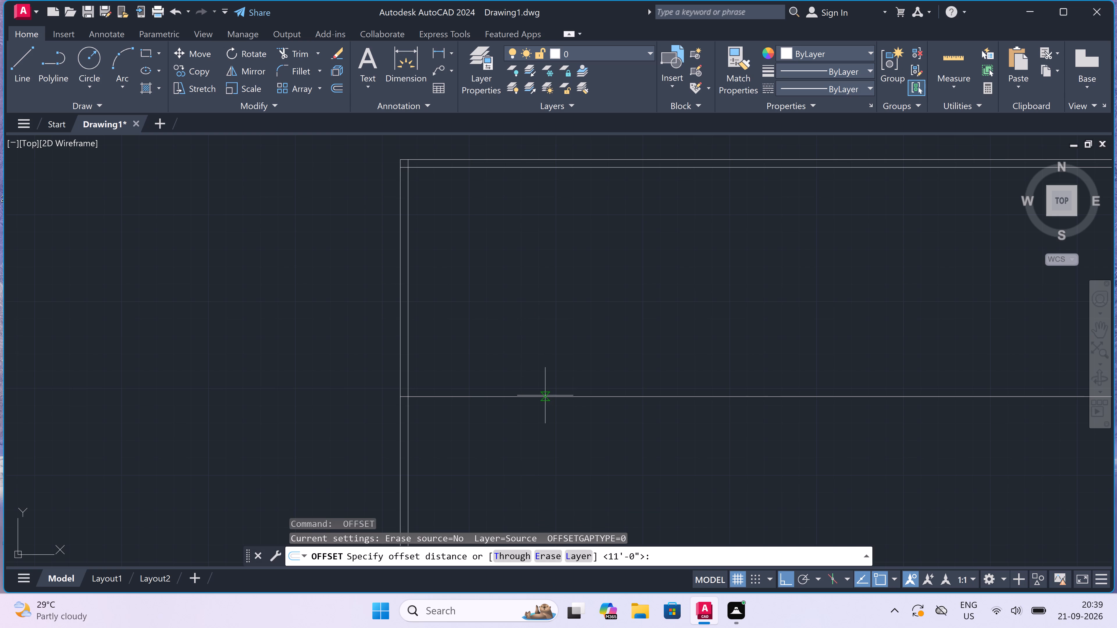
left_click_drag(545, 395, 547, 399)
type("4.5")
type("\"")
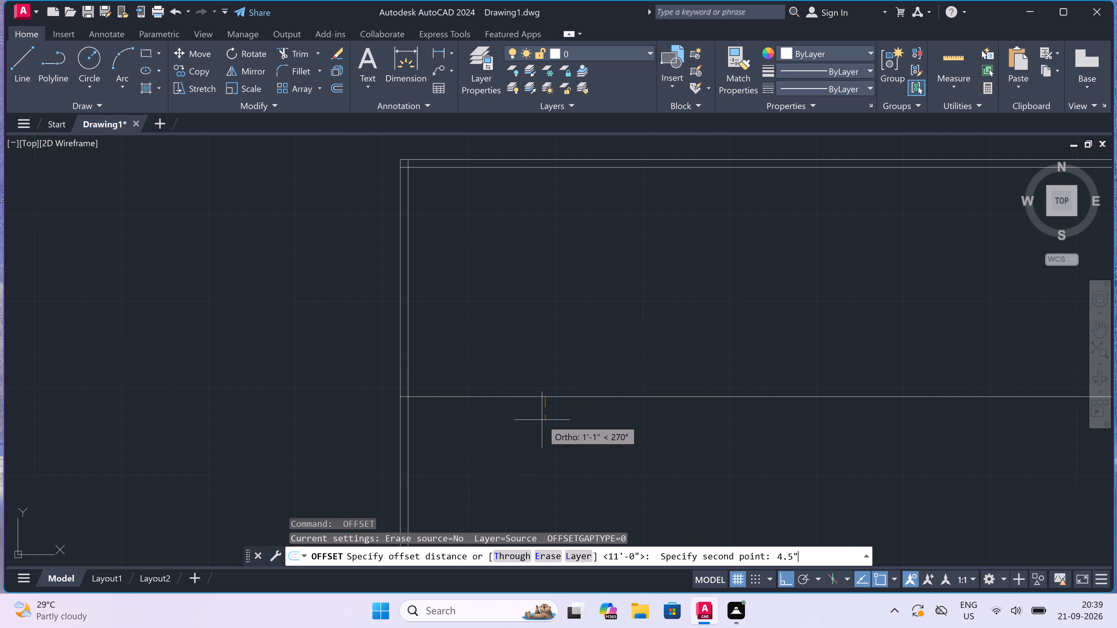
key("space")
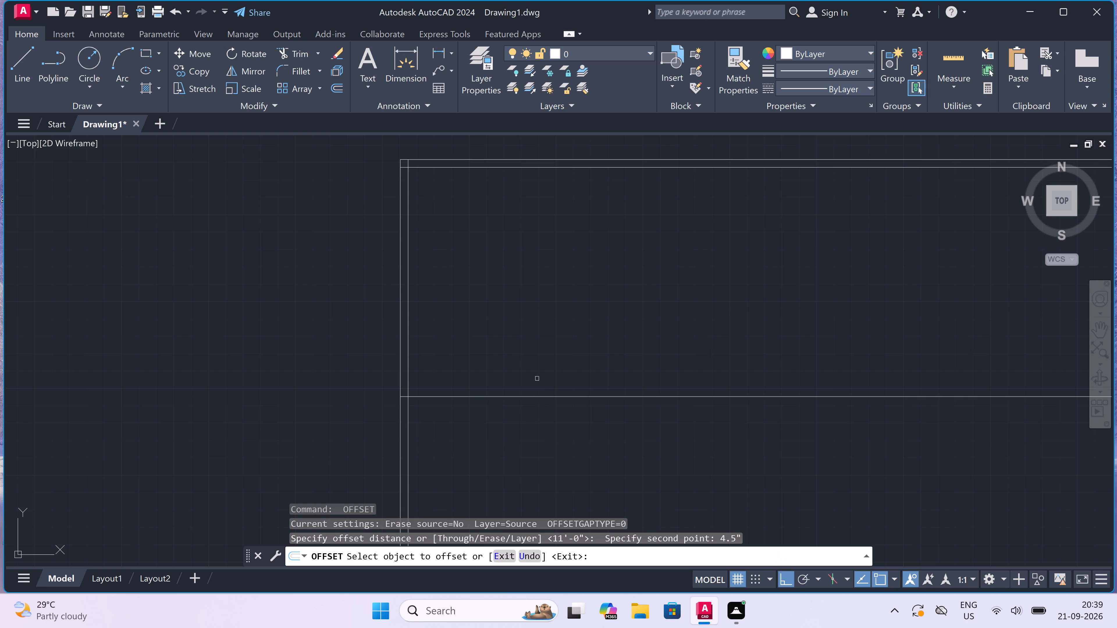
left_click_drag(531, 397, 531, 403)
left_click(531, 410)
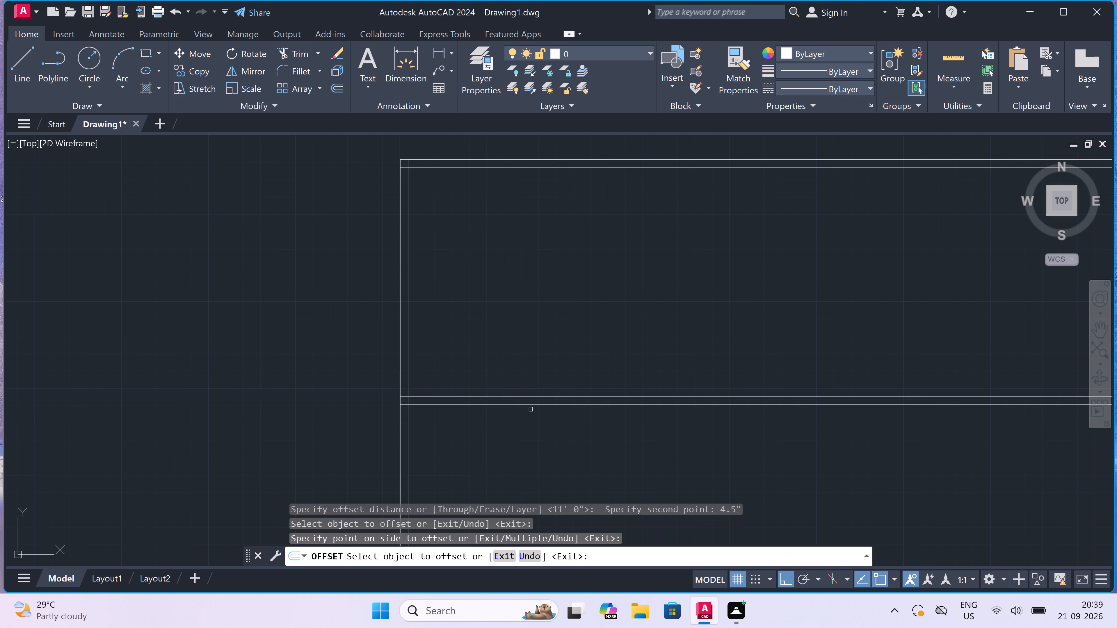
key("Escape")
Offset the inner line of the left wall 11' to the right to mark the first room's width.
key("space")
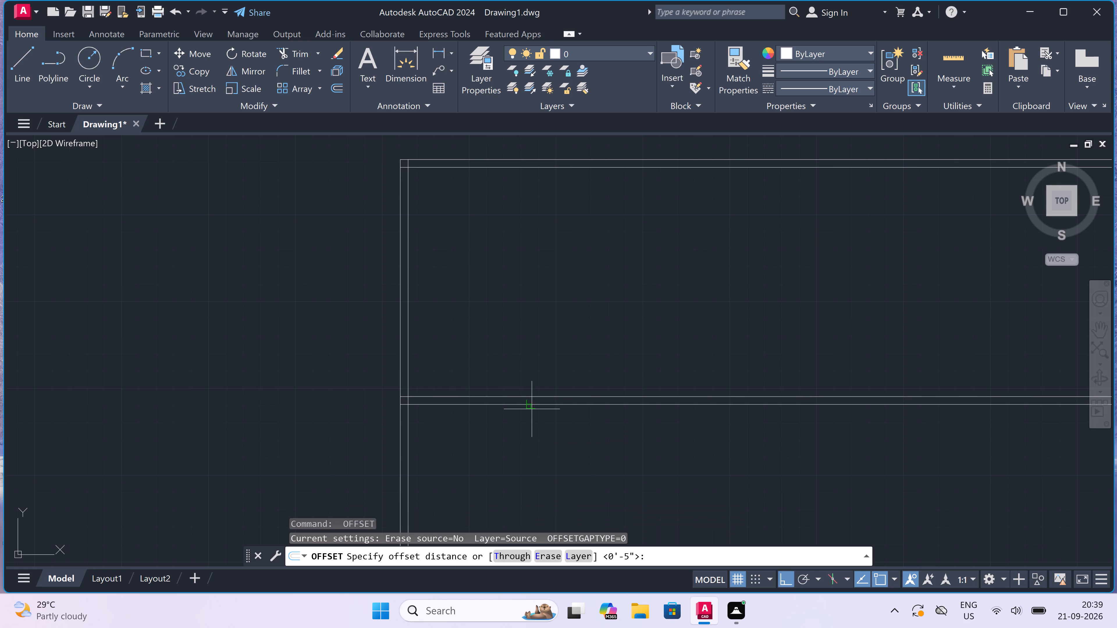
left_click_drag(416, 318, 423, 317)
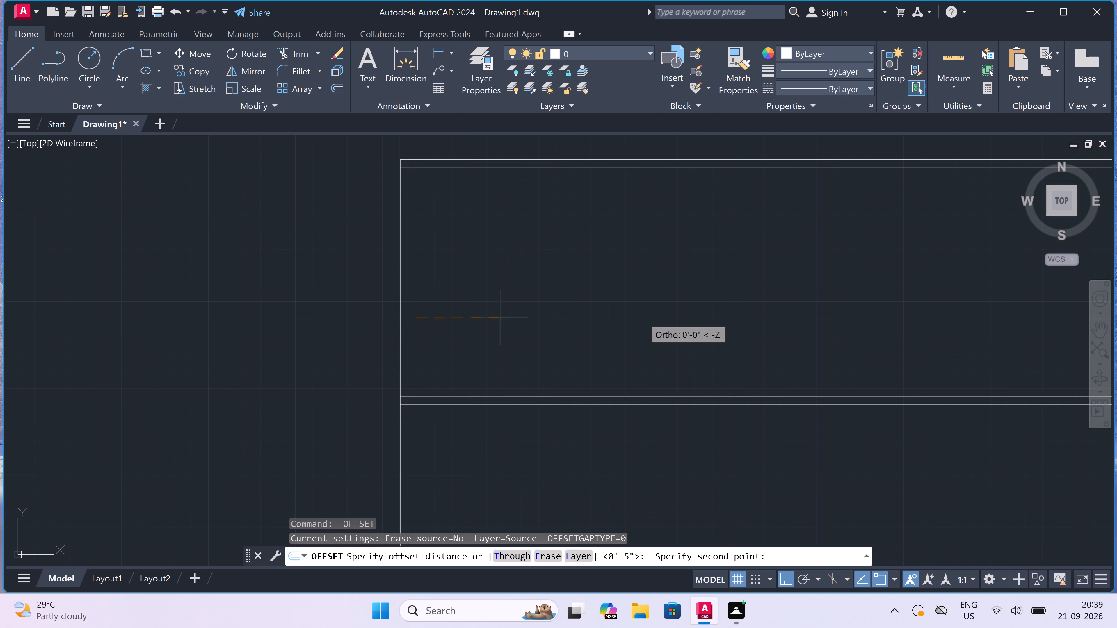
type("11")
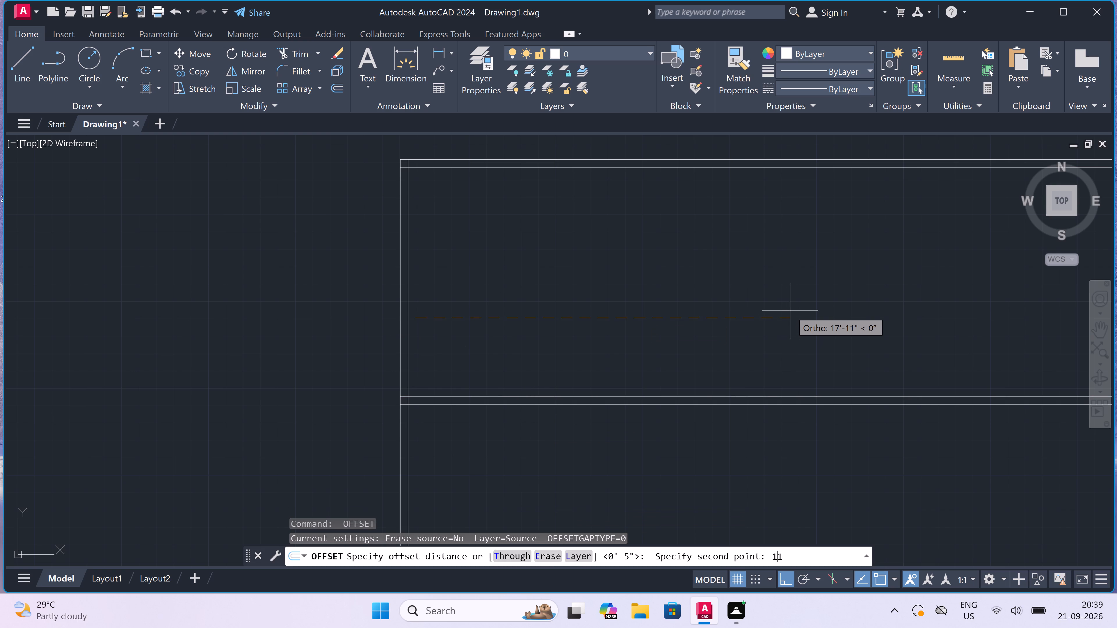
type("'")
key("space")
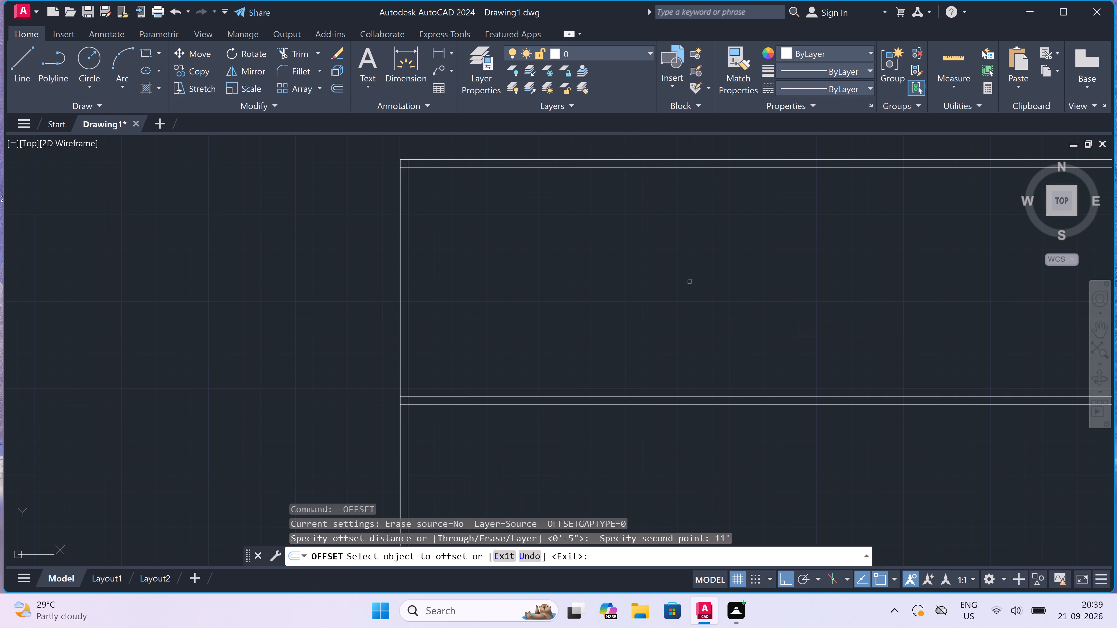
left_click_drag(408, 297, 431, 297)
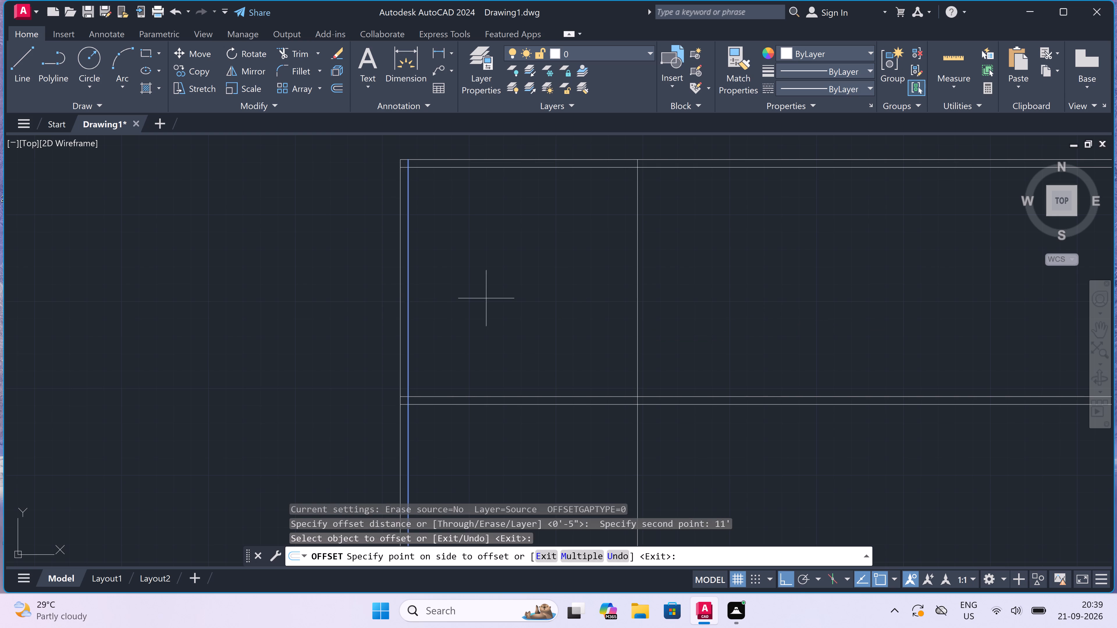
left_click(491, 299)
key("Escape")
Offset the first room's right-hand vertical line 4.5" to the right to form the partition wall's thickness.
key("space")
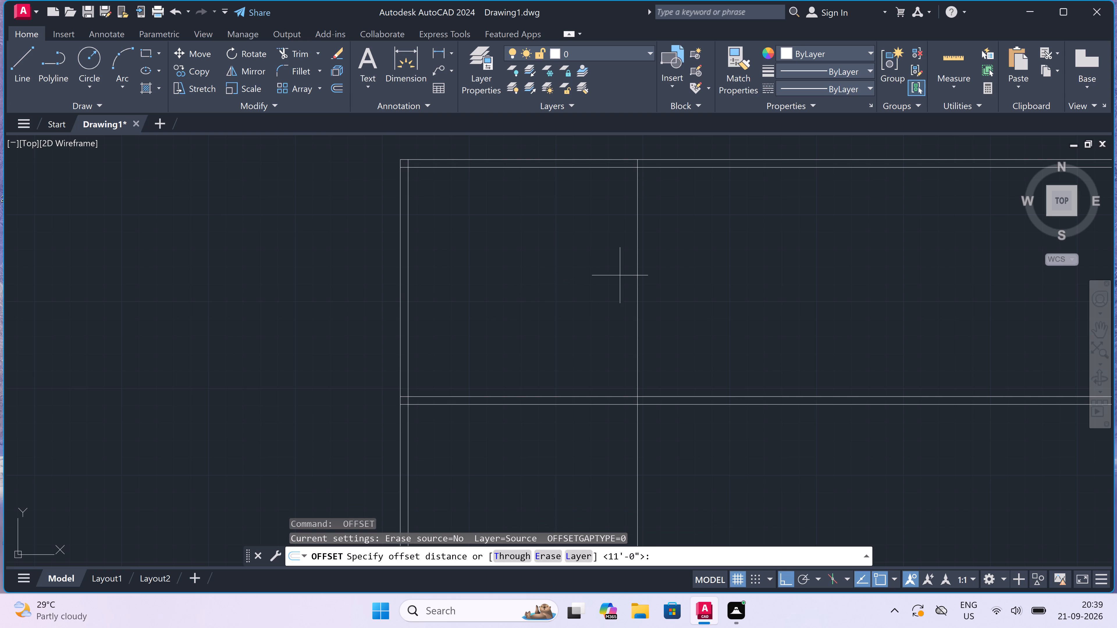
left_click(643, 274)
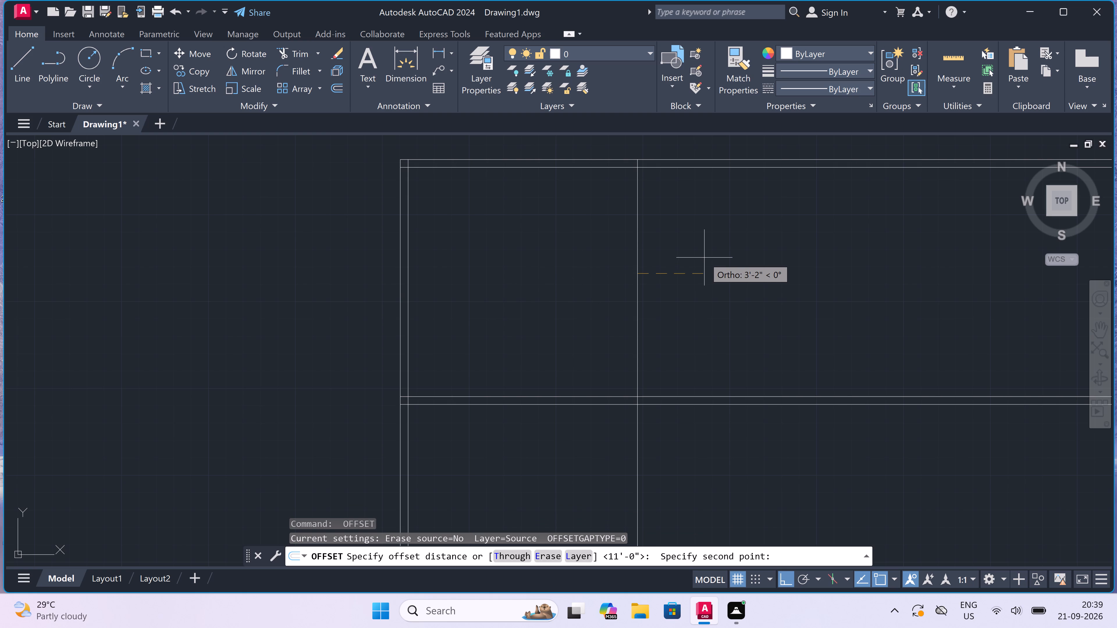
type("4.5")
type("\"")
key("space")
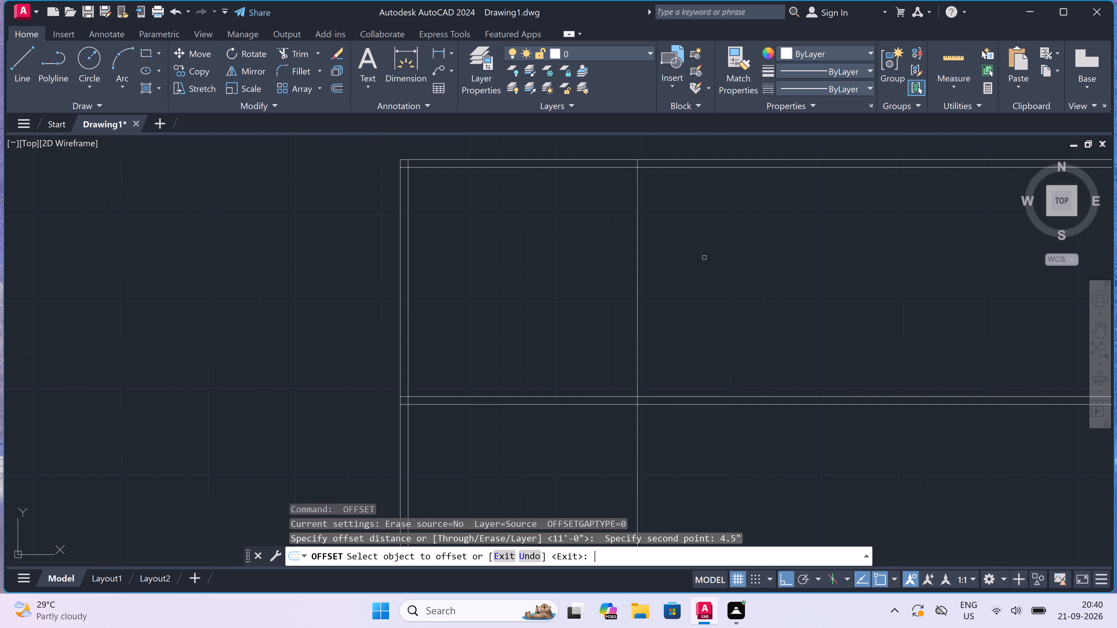
left_click(639, 242)
left_click(655, 242)
scroll(656, 242, "down", 2)
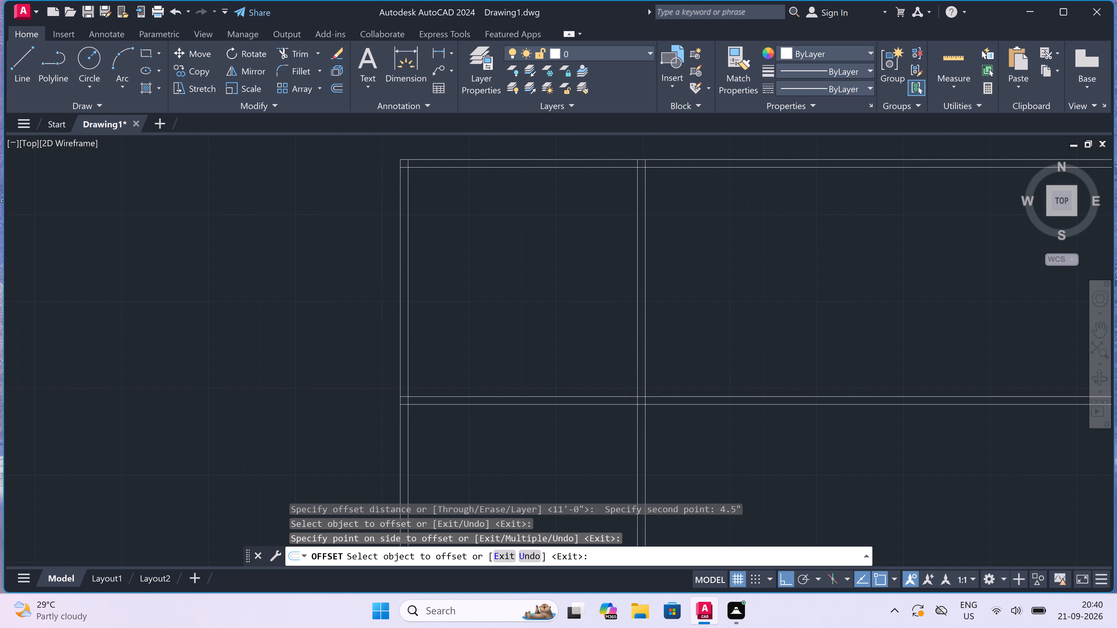
scroll(656, 242, "down", 2)
scroll(717, 235, "up", 4)
scroll(642, 258, "down", 1)
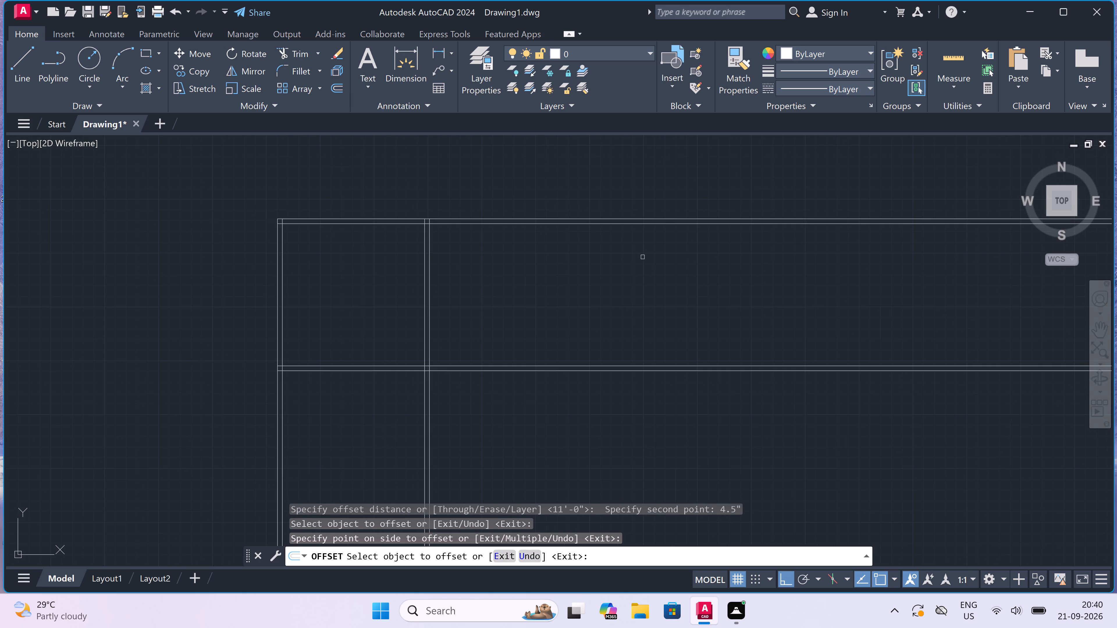
key("Escape")
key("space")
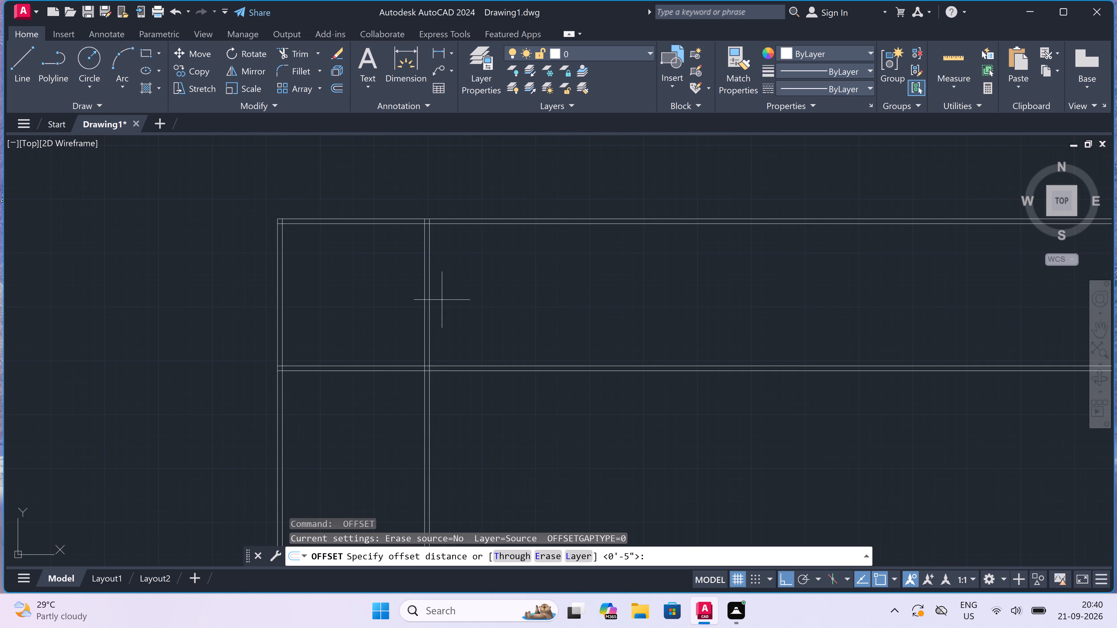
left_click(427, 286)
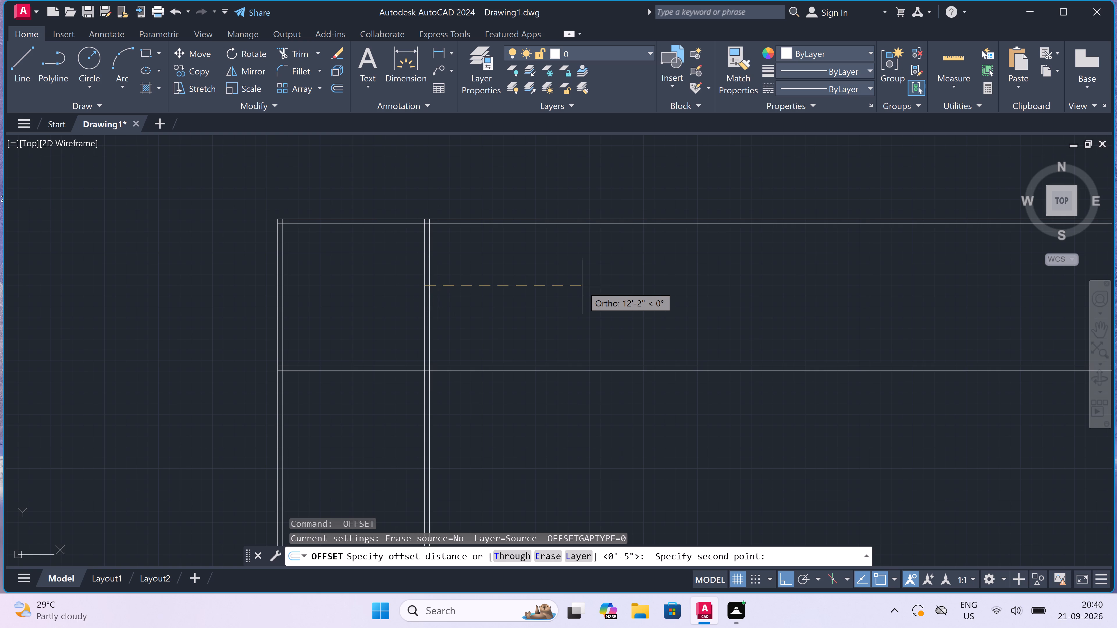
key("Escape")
Offset the right face of the first partition wall 5'6" to the right to mark the second room's width.
key("space")
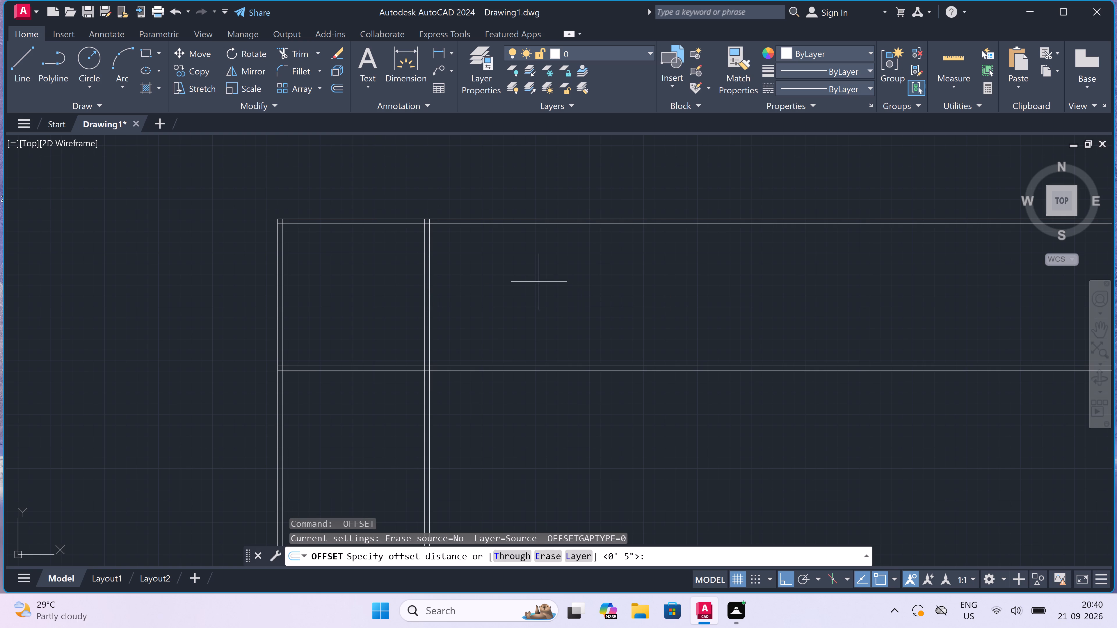
scroll(507, 276, "up", 1)
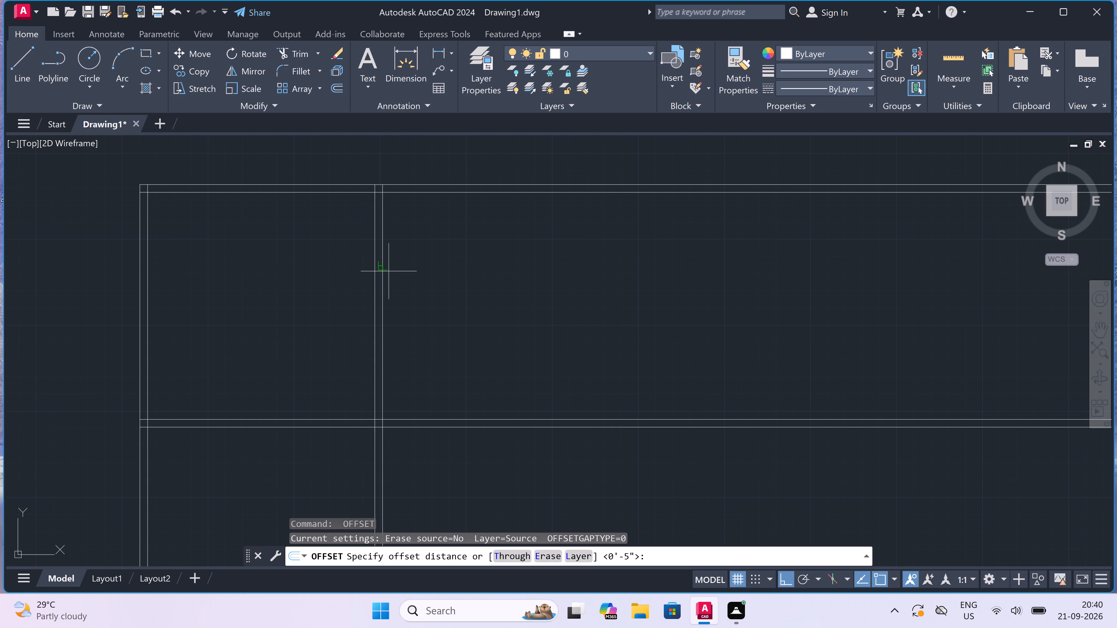
left_click_drag(383, 268, 391, 268)
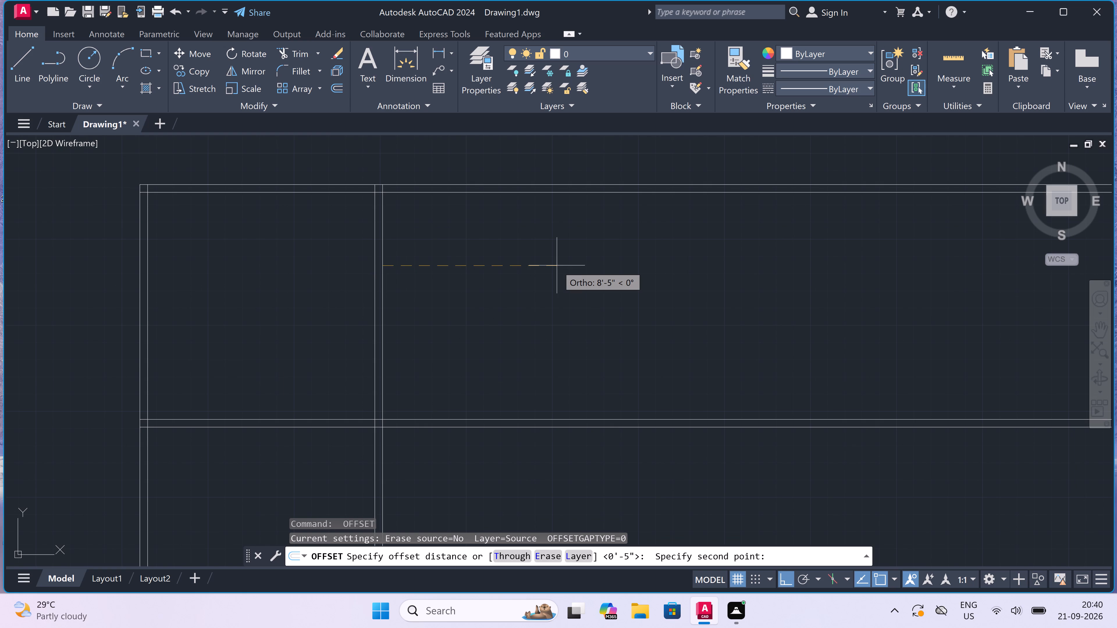
type("5'6")
type("\"")
key("space")
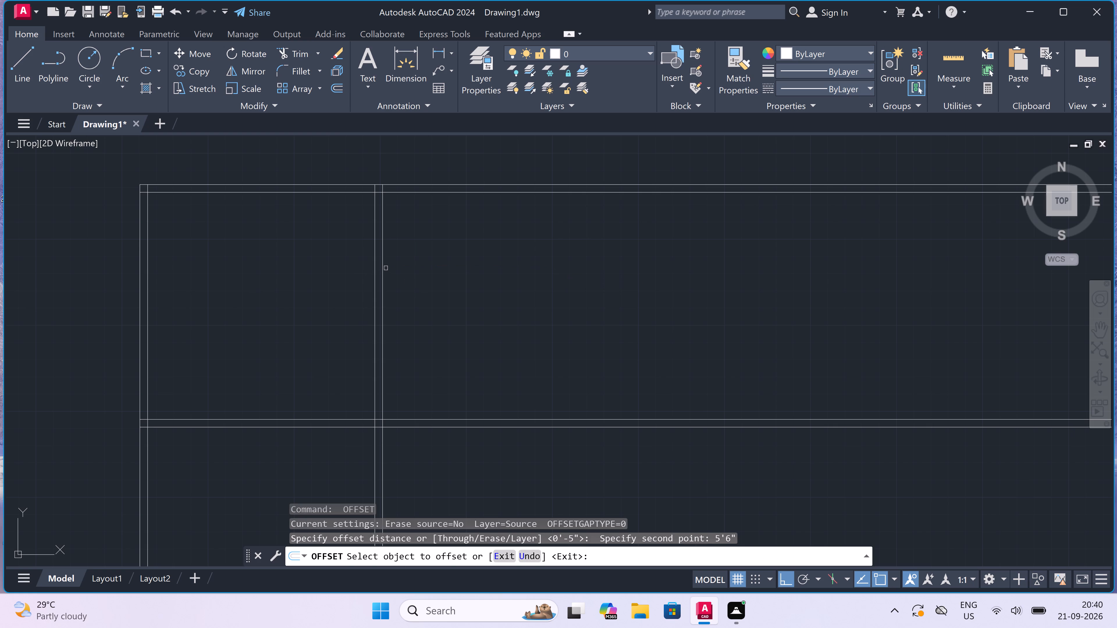
left_click_drag(383, 265, 397, 265)
left_click(426, 265)
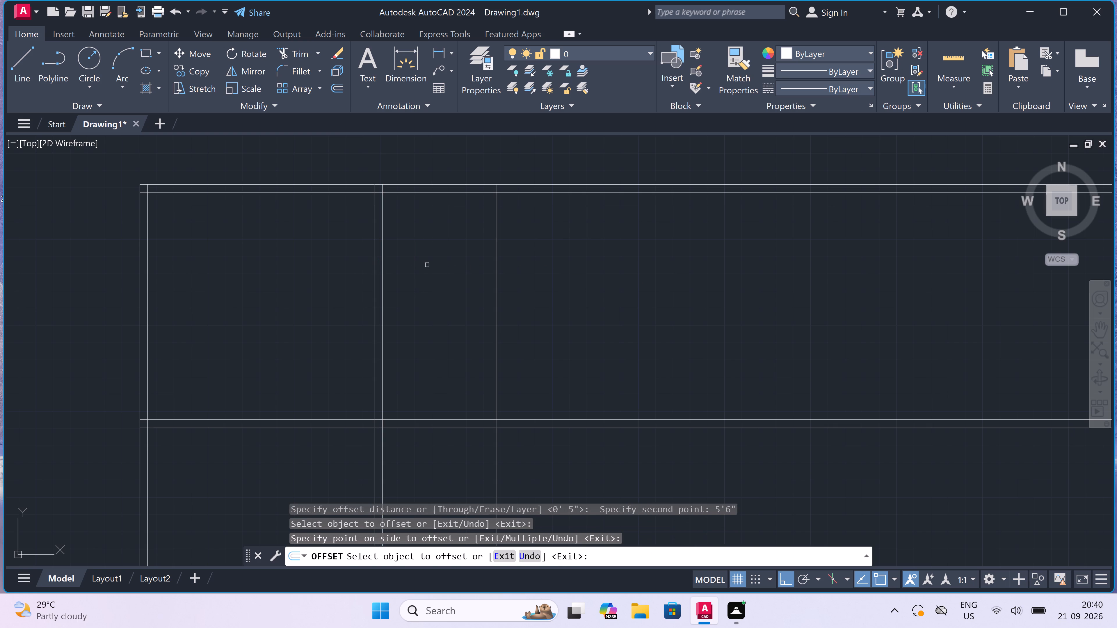
key("Escape")
Offset the second room's right-hand vertical line 4.5" to the right to form the second partition wall.
key("space")
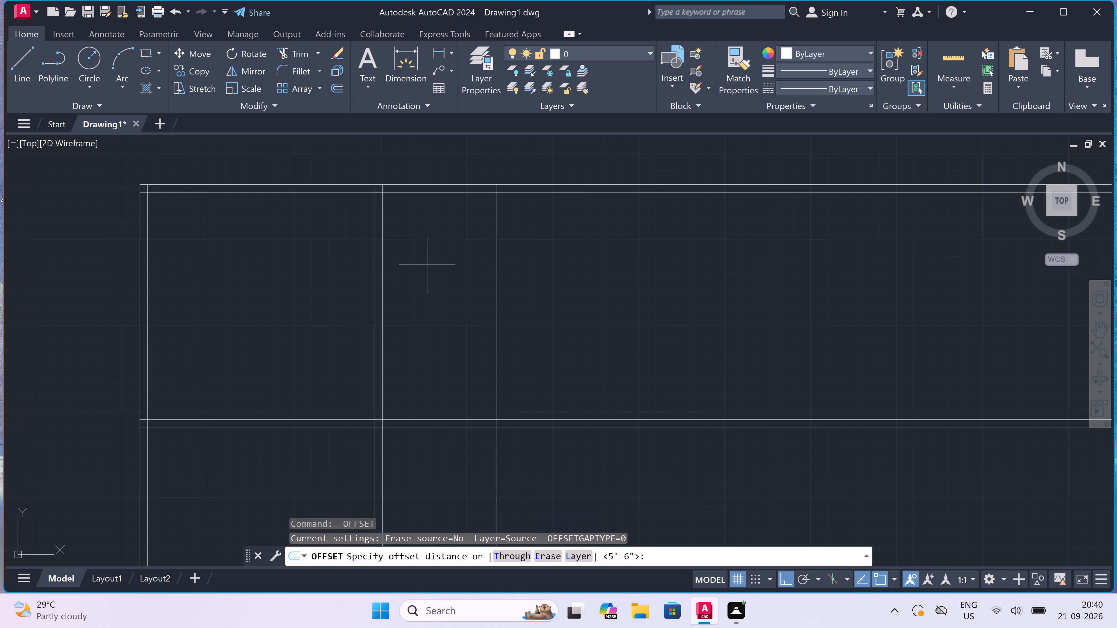
left_click(494, 278)
type("4,")
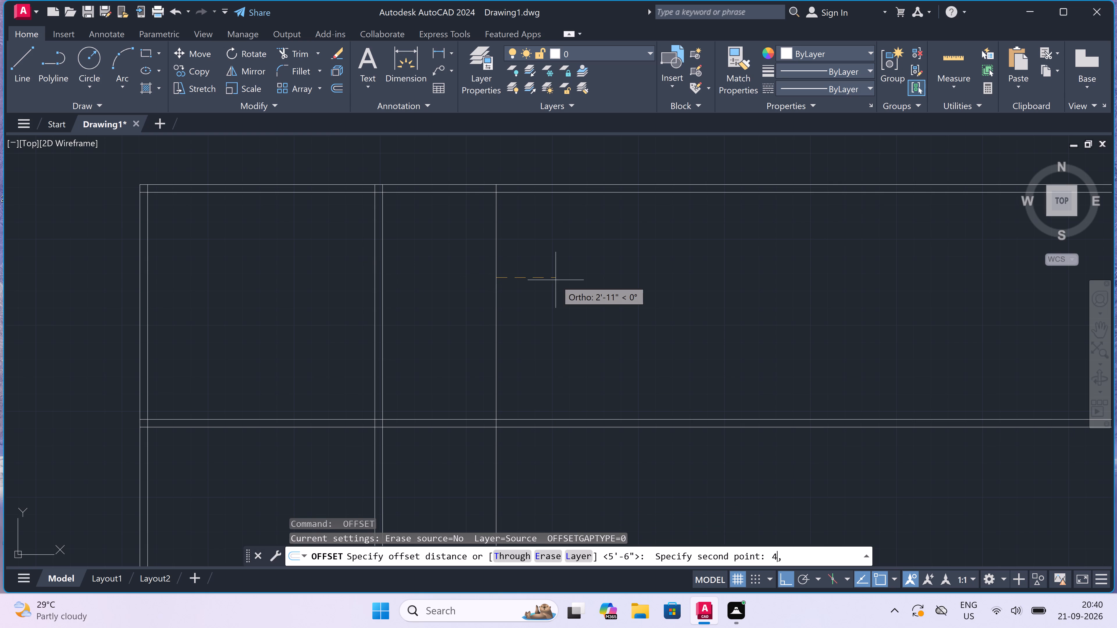
key("BackSpace")
type(".5")
type("\"")
key("space")
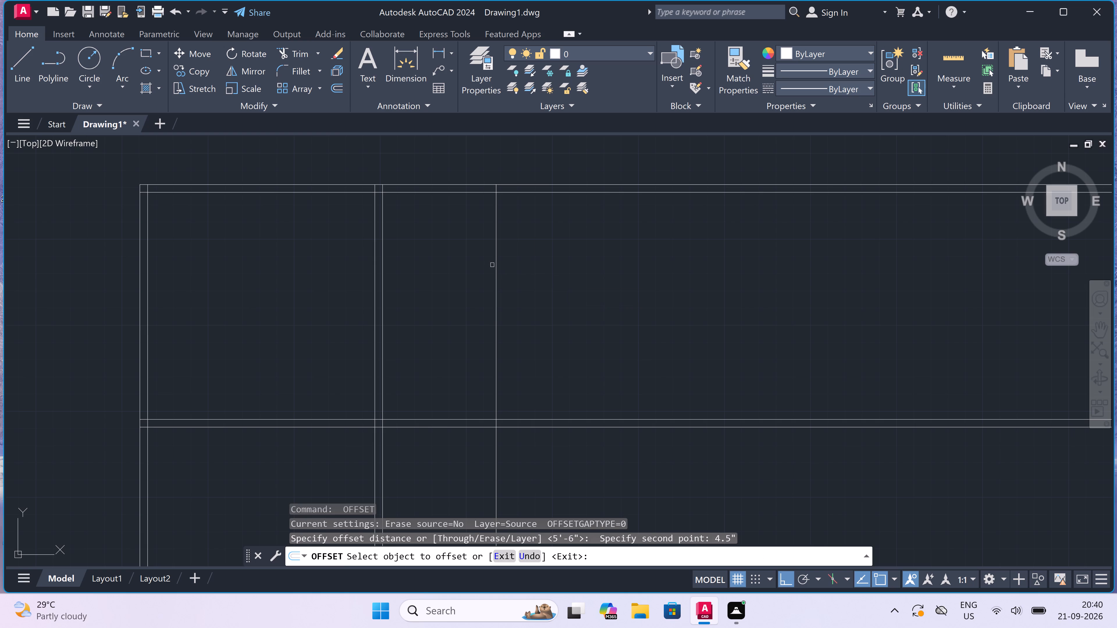
left_click_drag(495, 263, 529, 263)
left_click(531, 263)
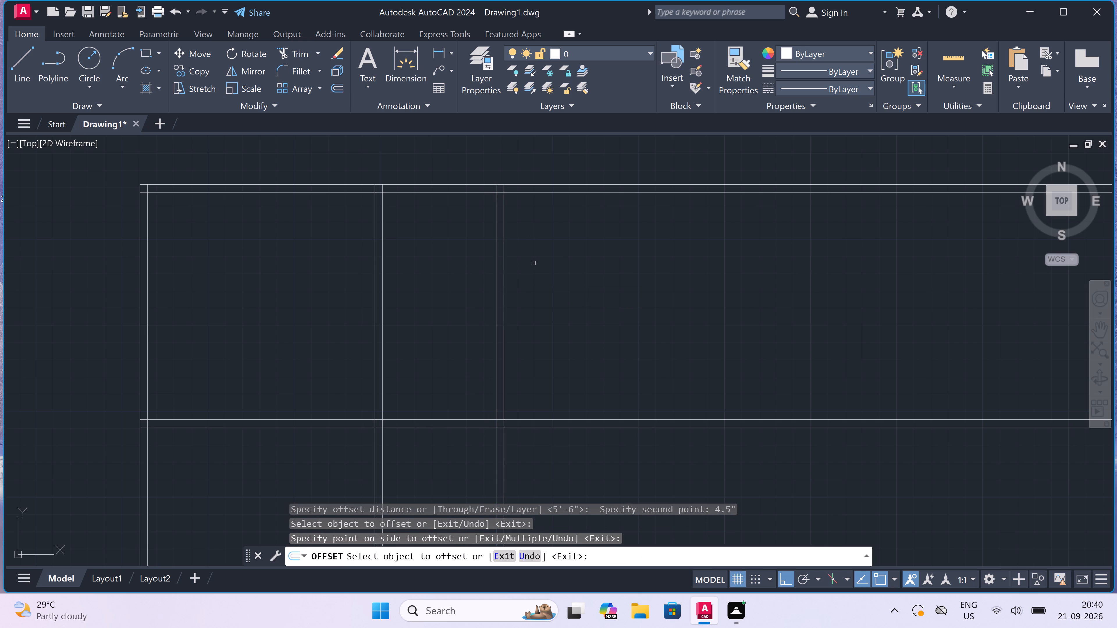
key("Escape")
Offset the right face of the second partition wall 12' to the right to mark the third room's width.
key("space")
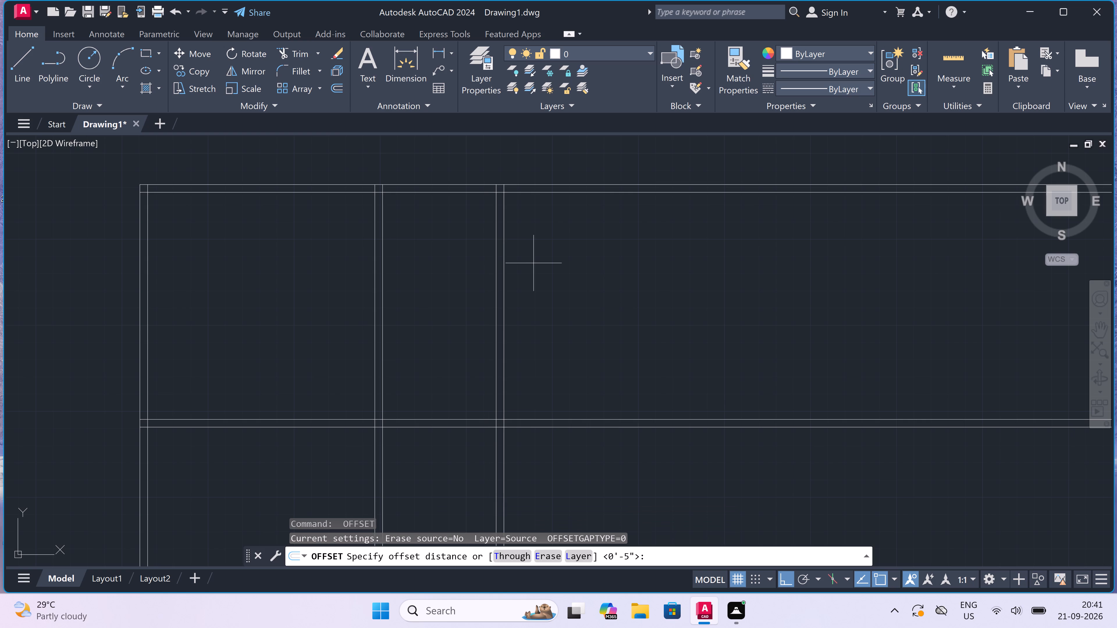
left_click_drag(504, 266, 519, 275)
type("12'")
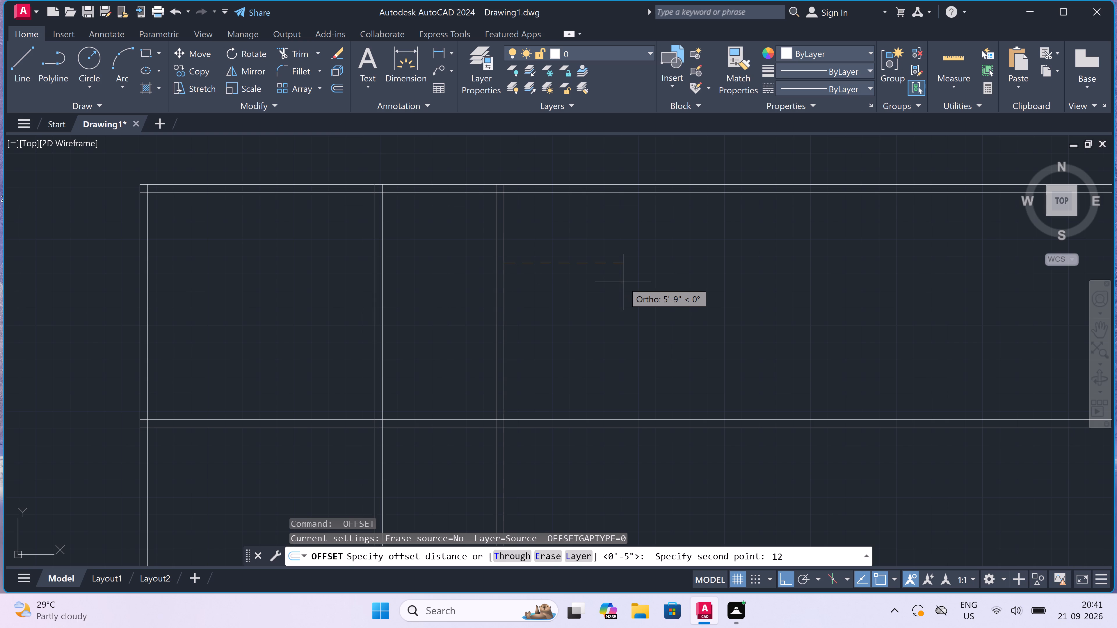
key("space")
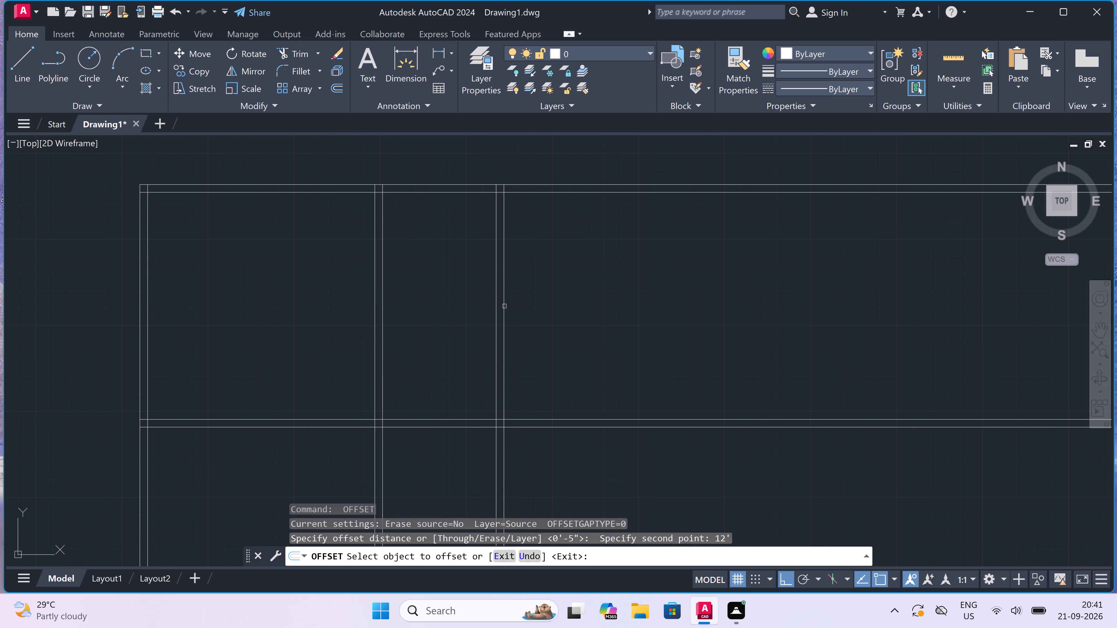
left_click_drag(504, 306, 524, 306)
left_click(595, 294)
scroll(596, 294, "down", 1)
scroll(734, 278, "up", 1)
key("space")
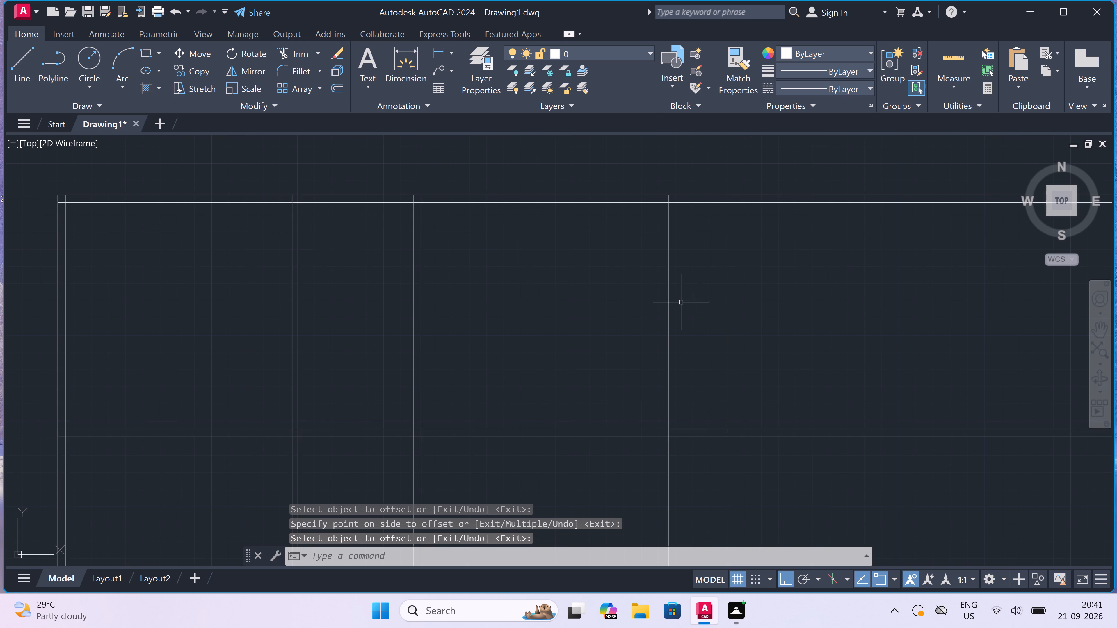
Offset the third room's right-hand vertical line 4.5" to the right to form the third partition wall.
key("space")
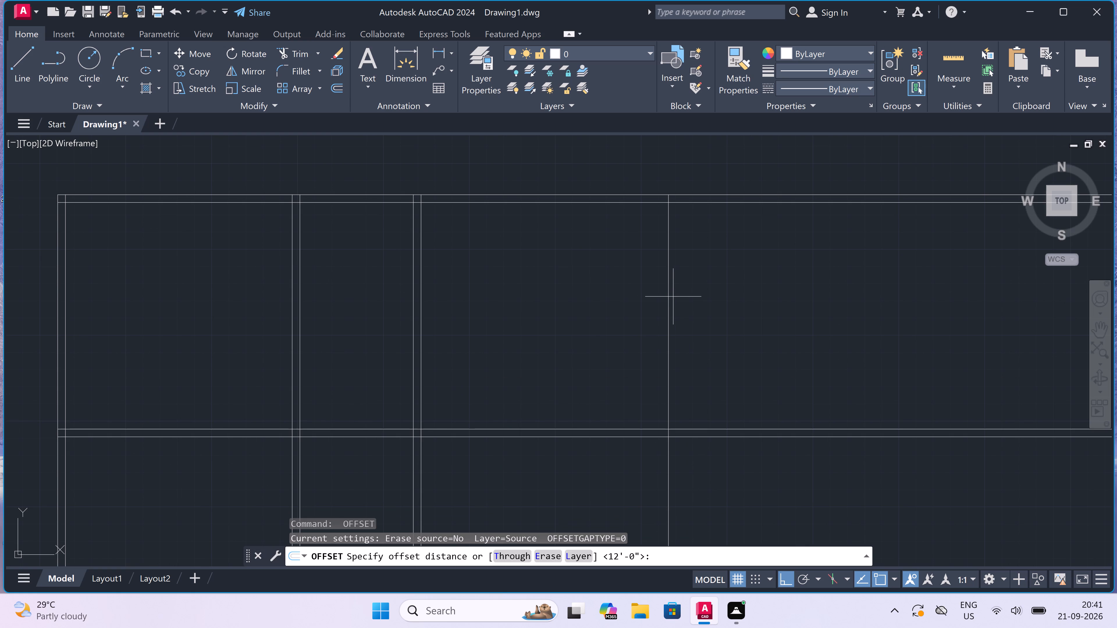
left_click(668, 295)
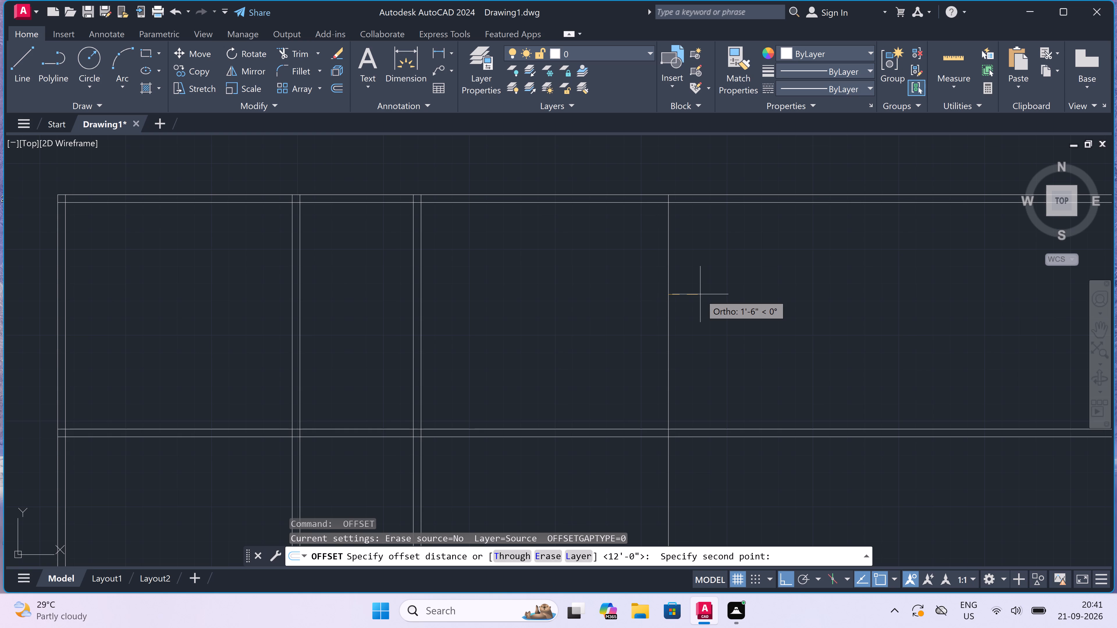
type("4.5")
type("\"")
key("space")
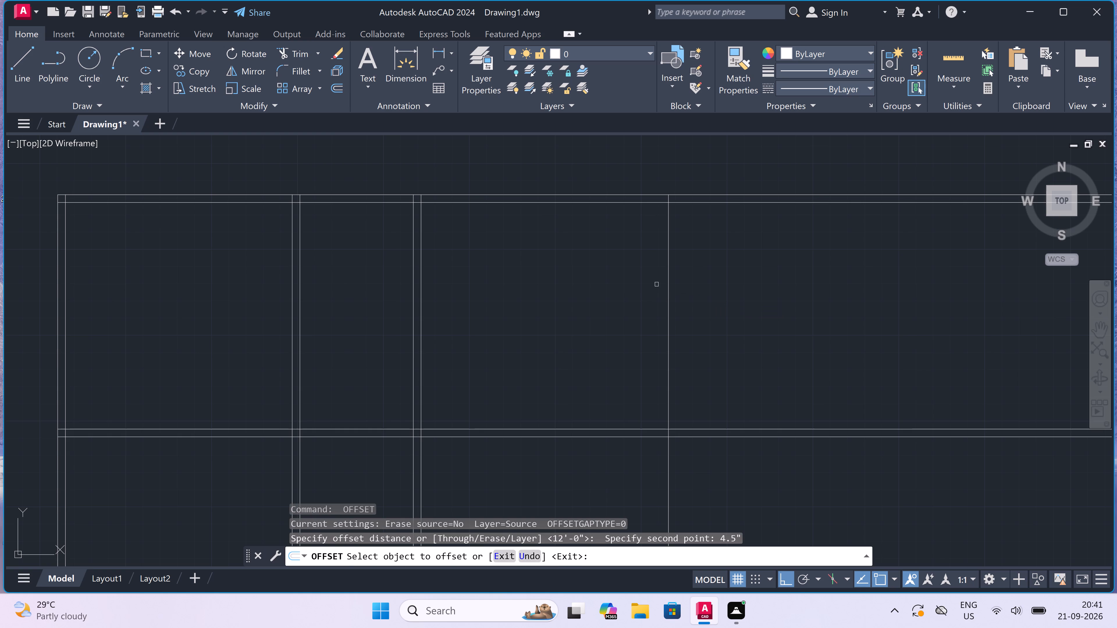
left_click_drag(668, 283, 679, 283)
left_click(687, 284)
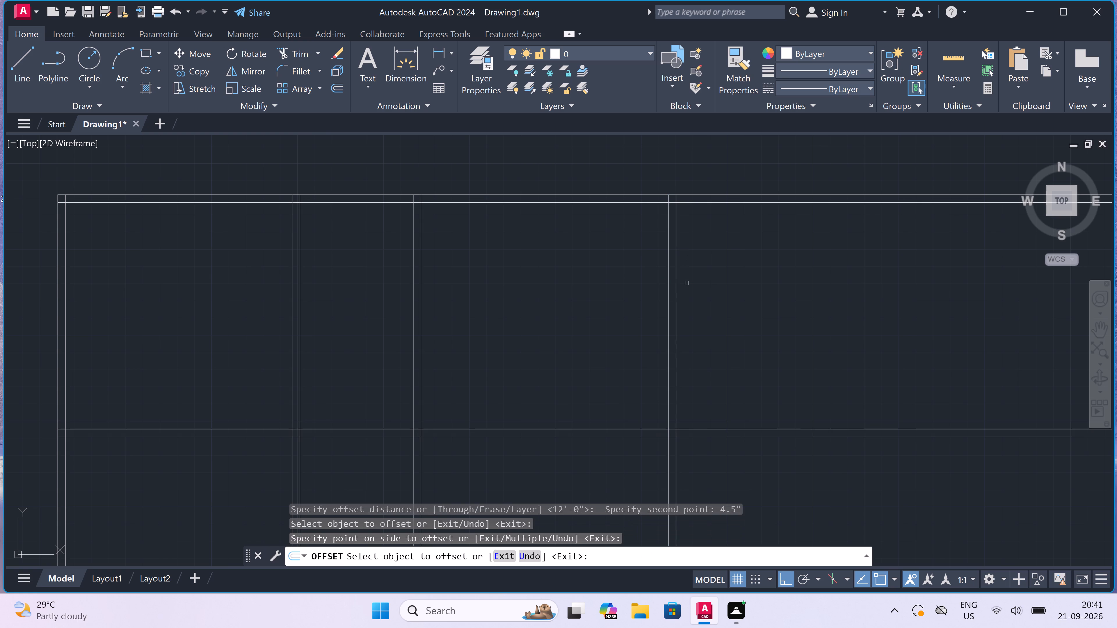
key("Escape")
Offset the right face of the third partition wall 12' to the right to mark the fourth room's width.
key("space")
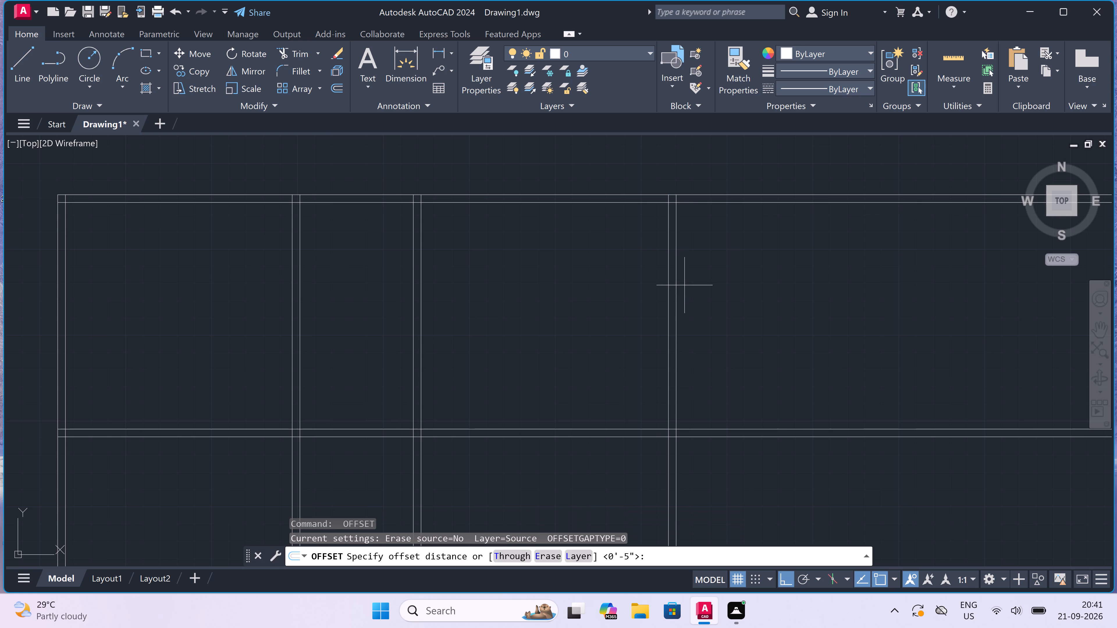
left_click(680, 287)
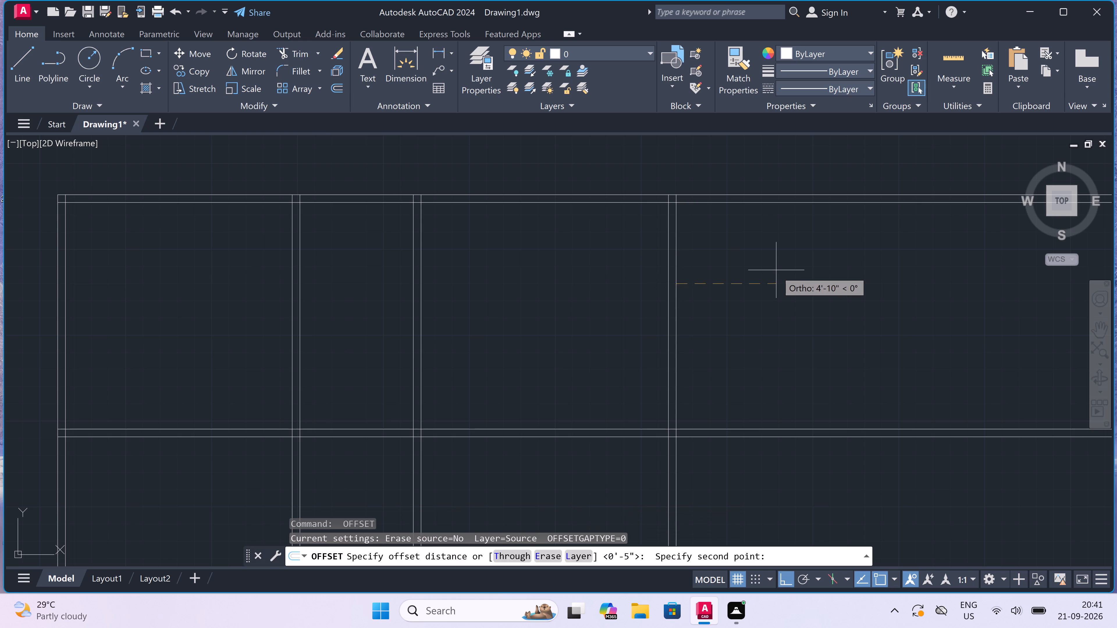
scroll(824, 244, "up", 2)
scroll(819, 262, "down", 2)
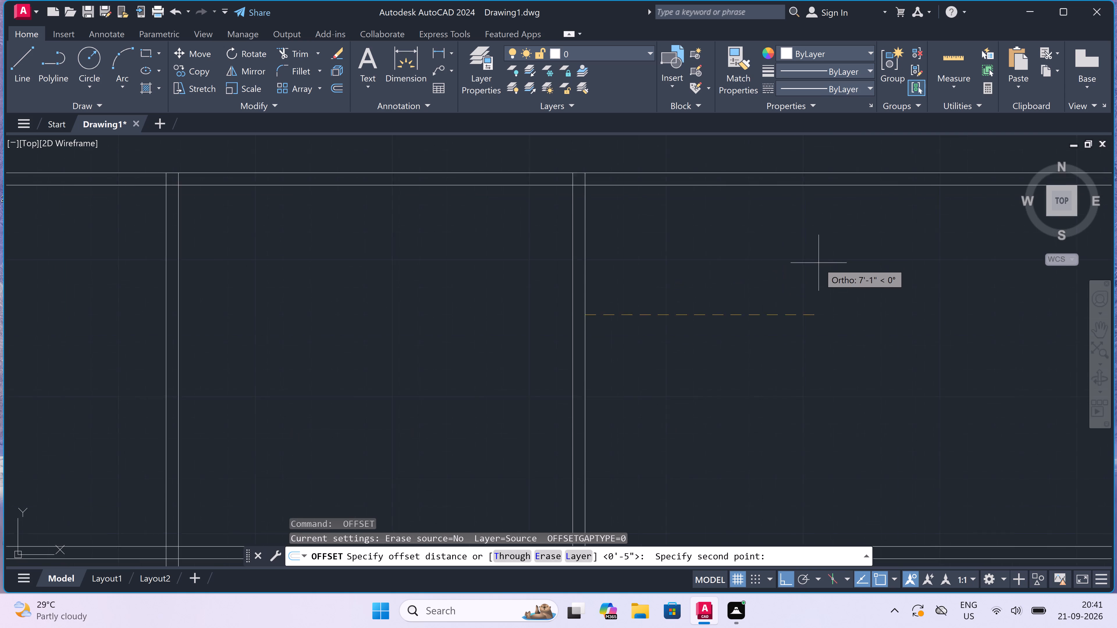
type("12")
type("'")
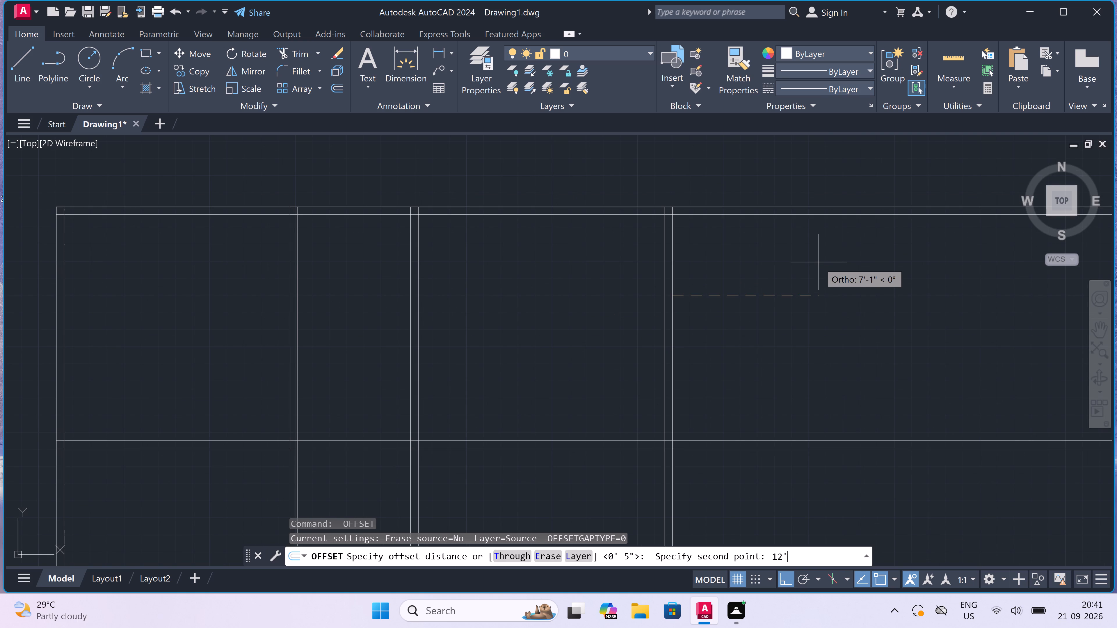
key("space")
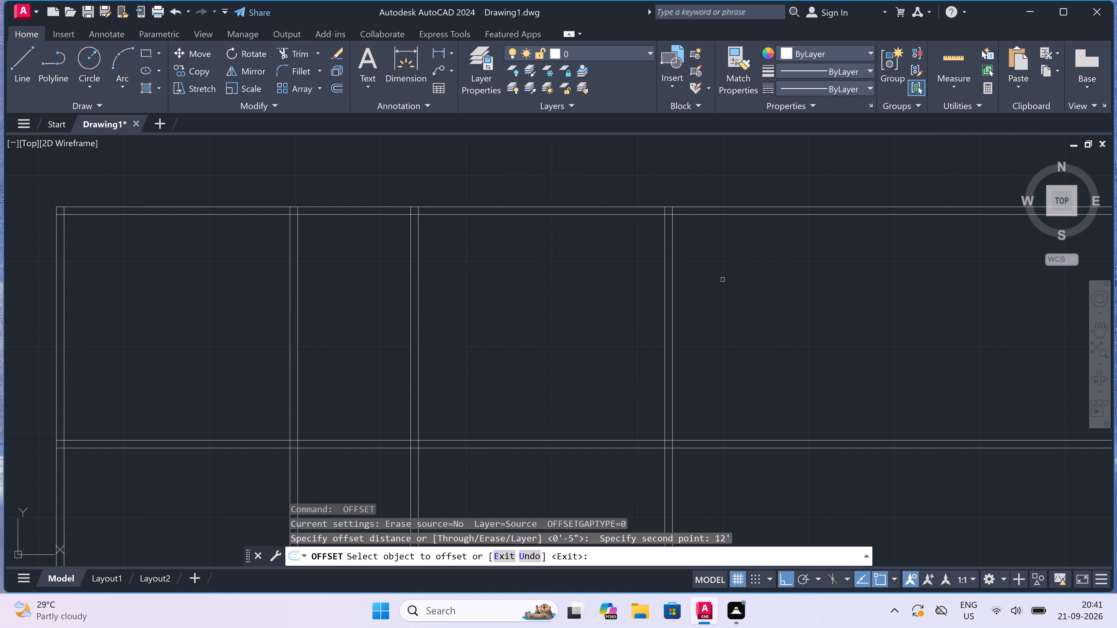
left_click(673, 279)
left_click(703, 279)
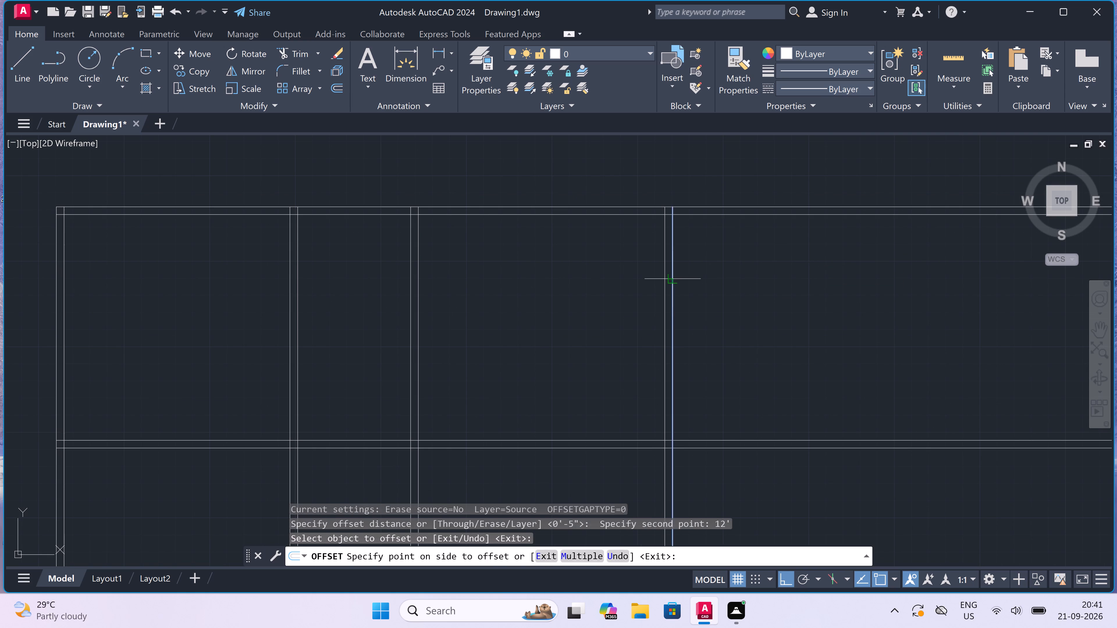
scroll(703, 279, "down", 3)
scroll(805, 285, "up", 2)
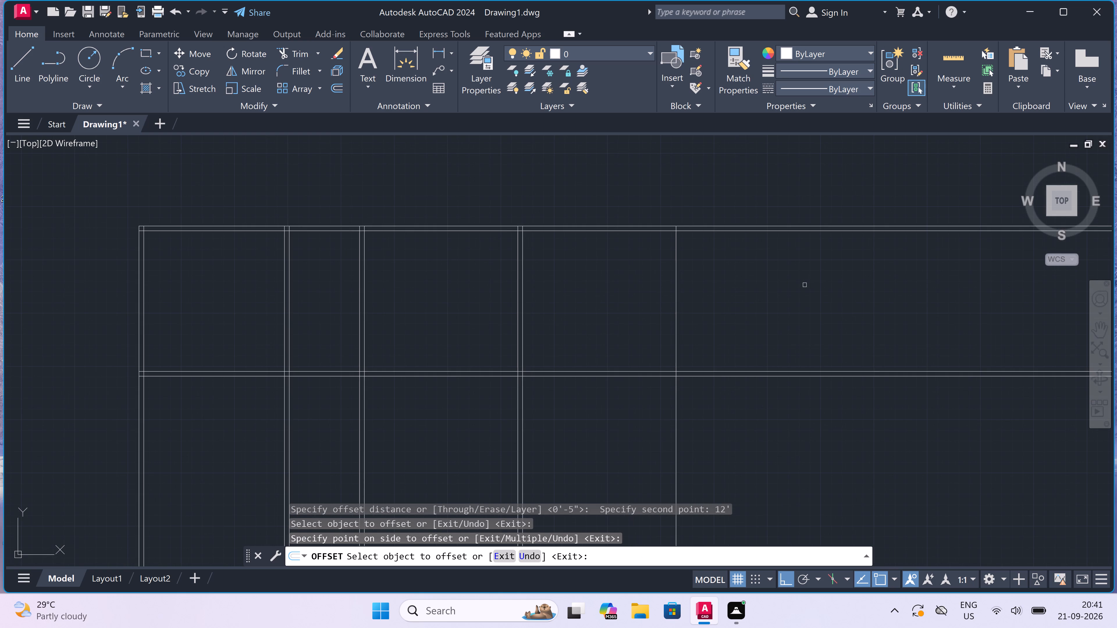
key("space")
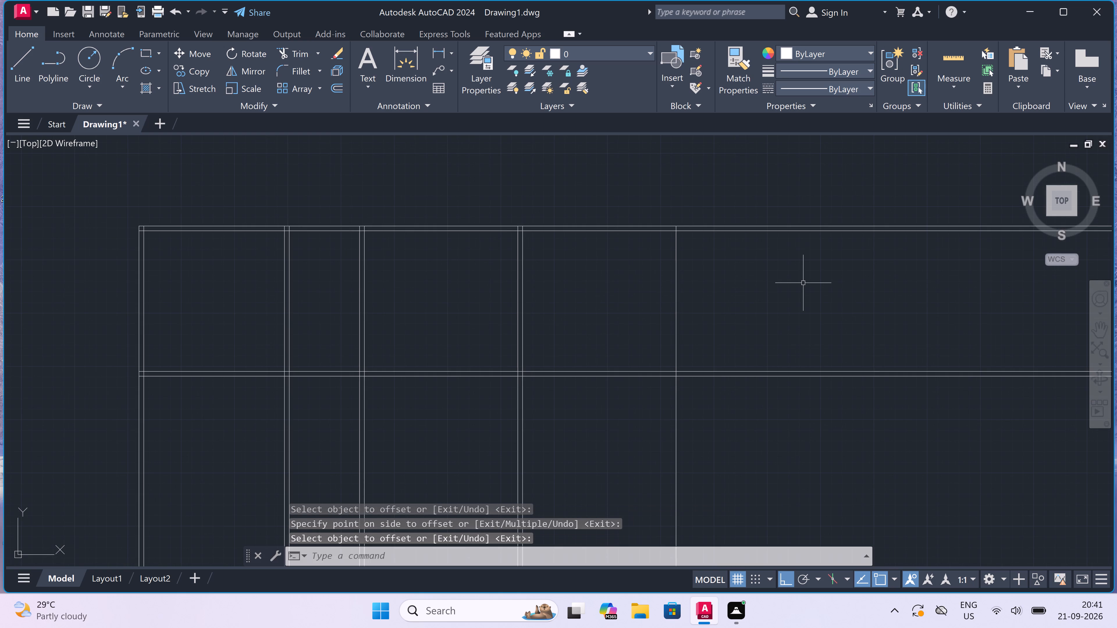
Offset the fourth room's right-hand vertical line 4.5" to the right to form the fourth partition wall.
key("space")
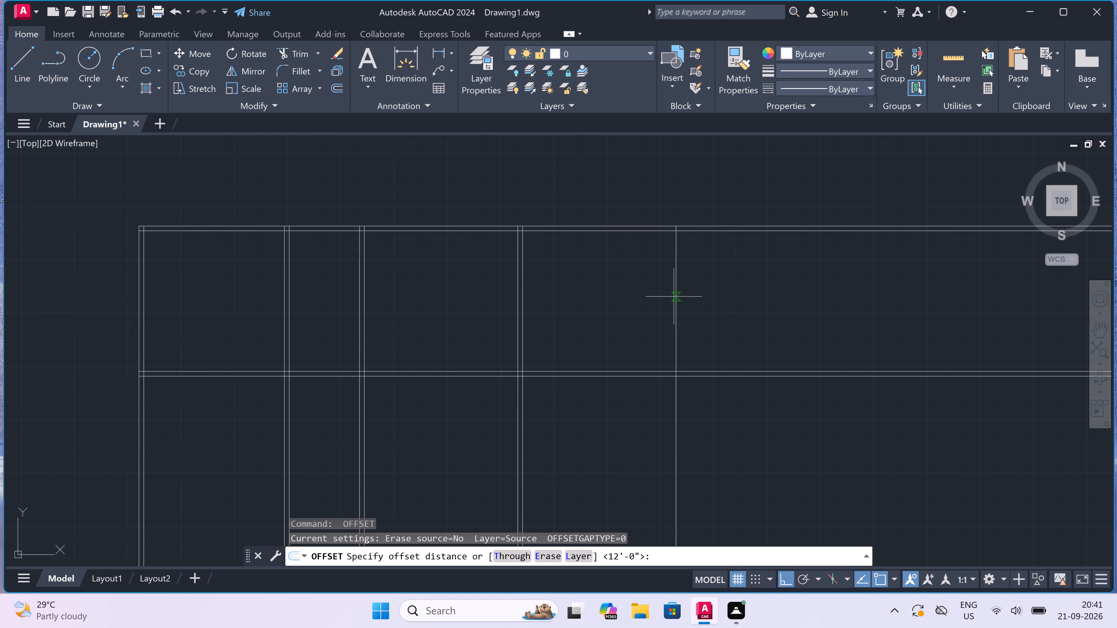
left_click_drag(674, 297, 684, 297)
type("4.5")
type("\"")
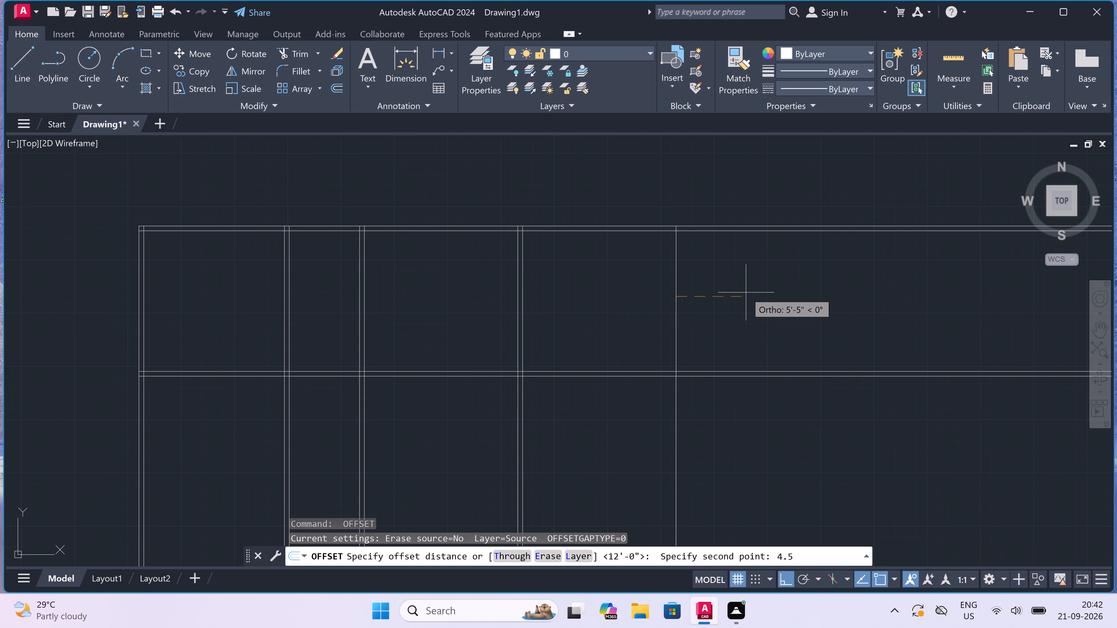
key("space")
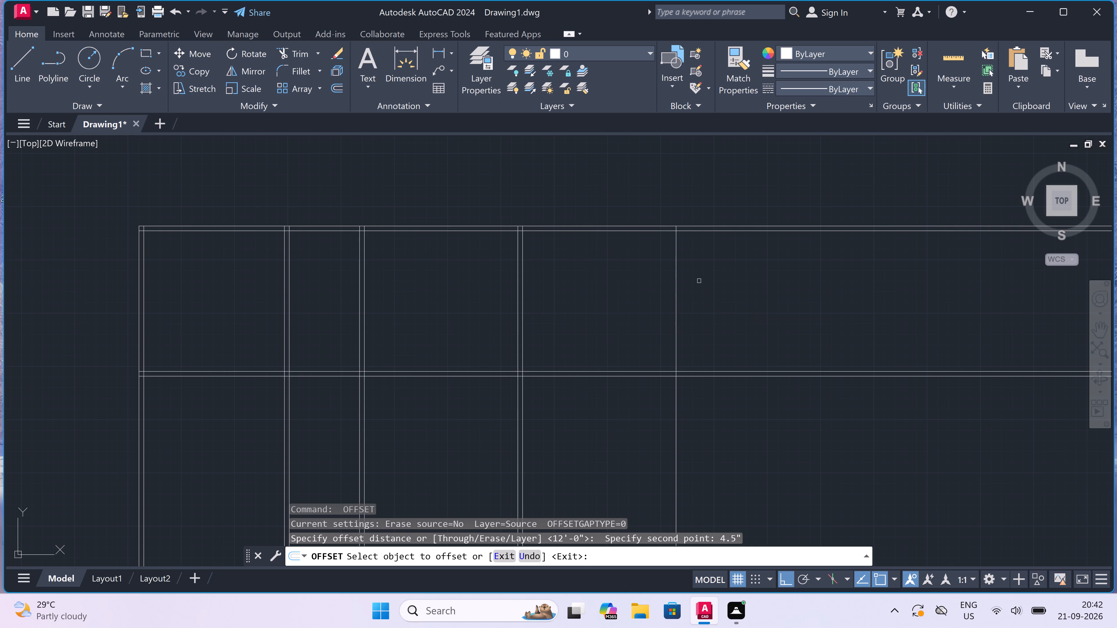
left_click_drag(676, 267, 683, 266)
left_click(689, 265)
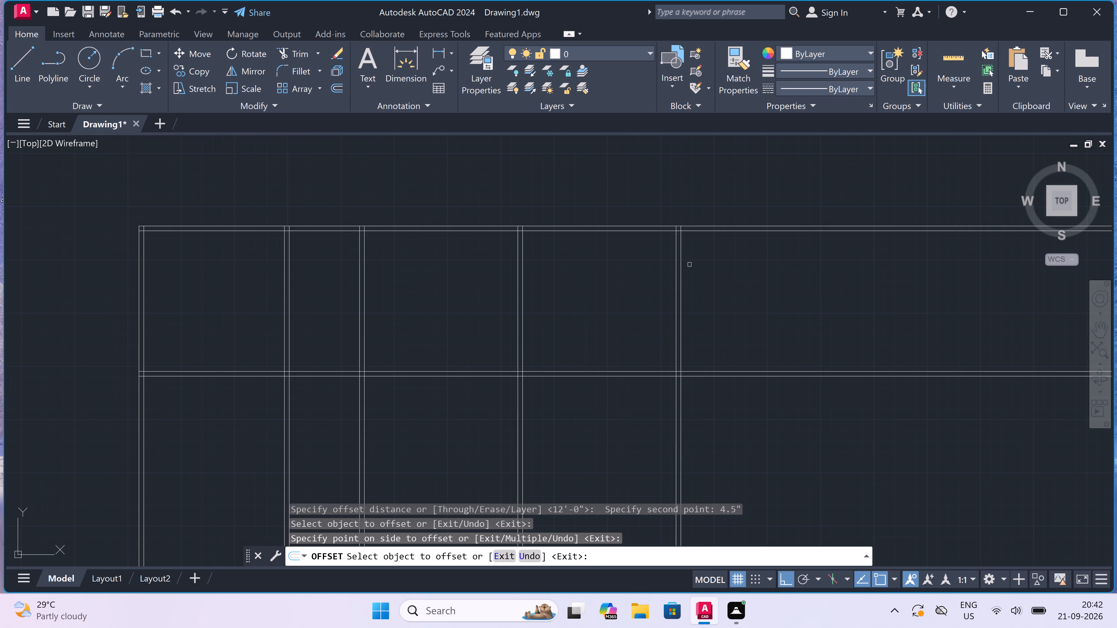
scroll(692, 267, "up", 1)
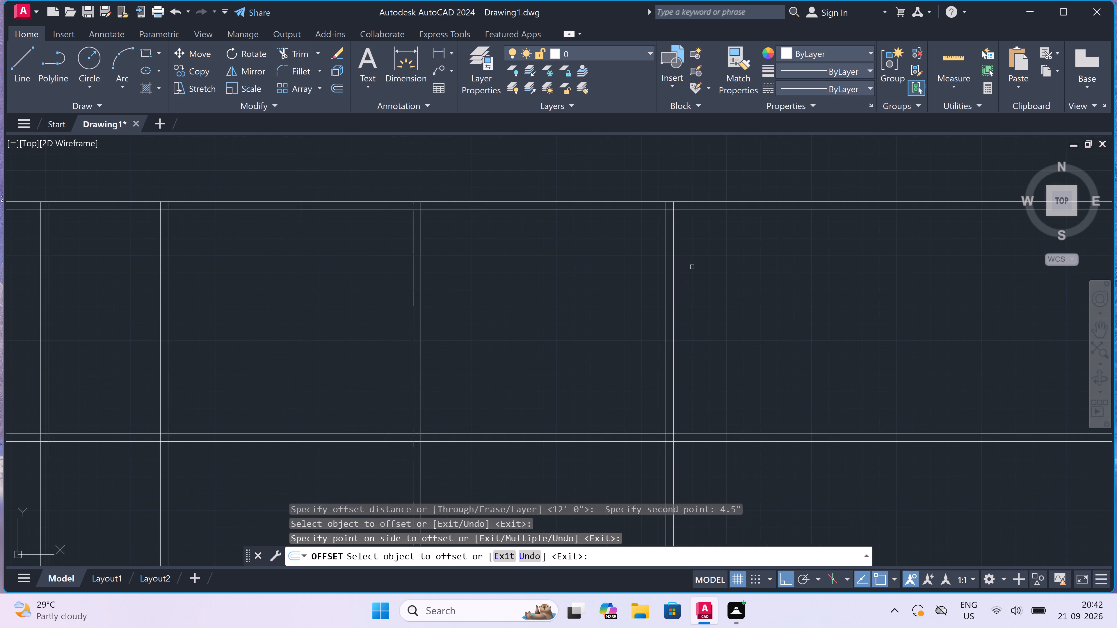
scroll(692, 267, "down", 3)
scroll(731, 274, "up", 1)
key("Escape")
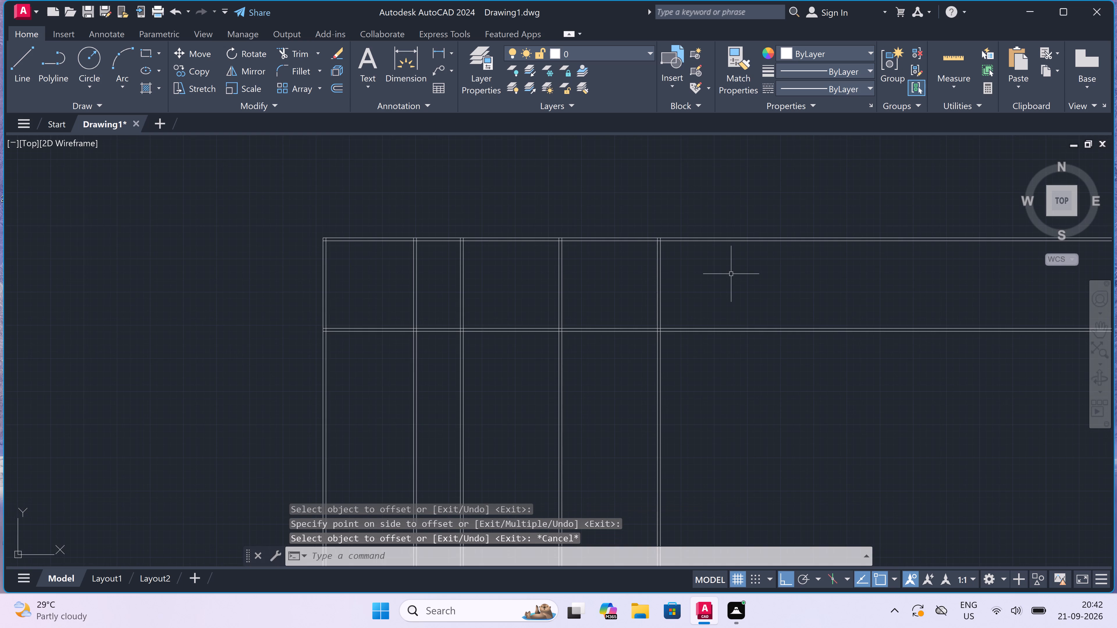
Offset the right face of the fourth partition wall 5'6" to the right to mark the fifth room's width.
key("space")
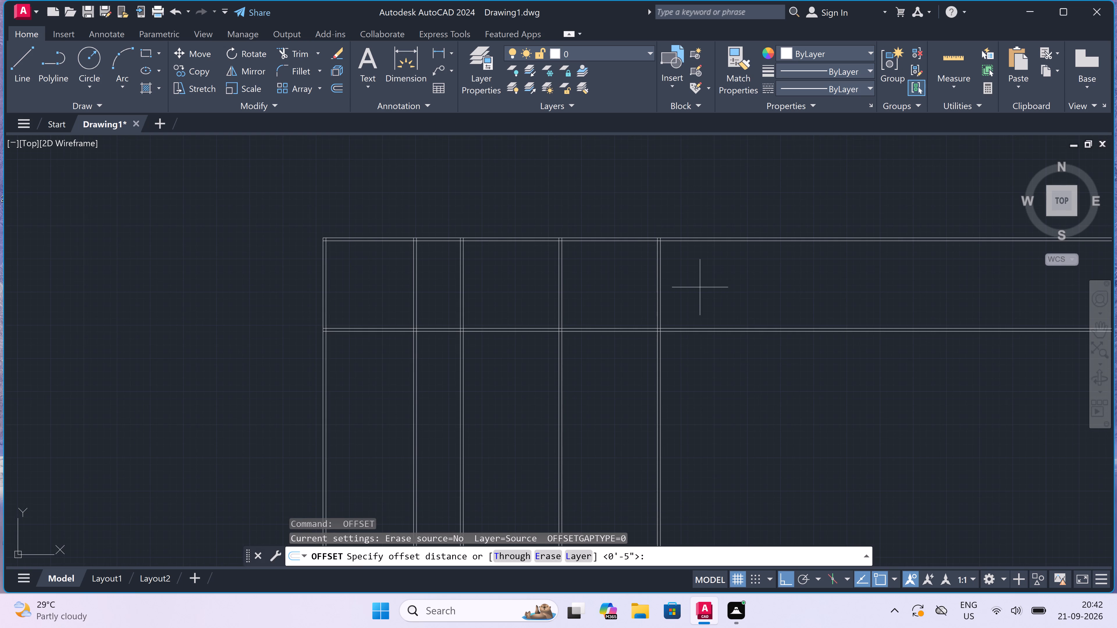
left_click_drag(661, 284, 666, 285)
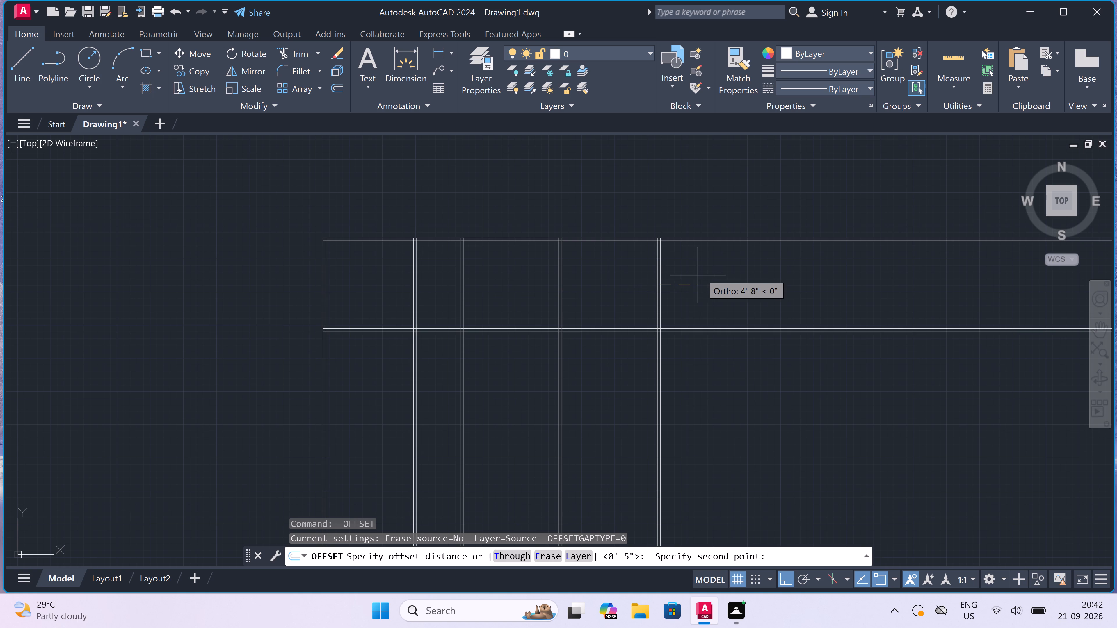
scroll(700, 274, "up", 2)
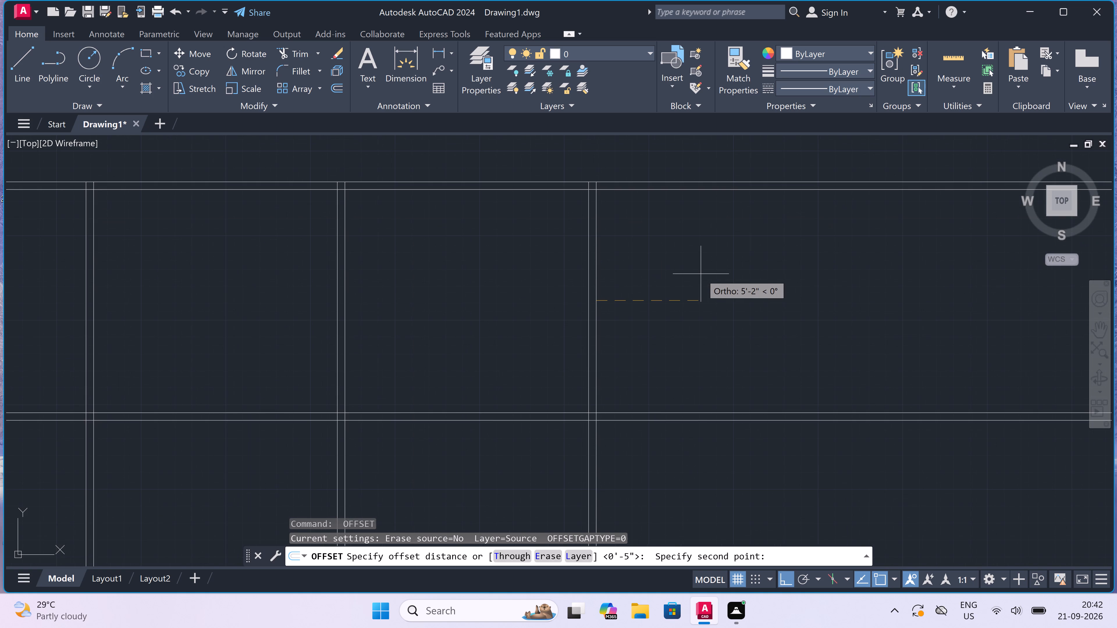
type("5'6")
type("\"")
key("space")
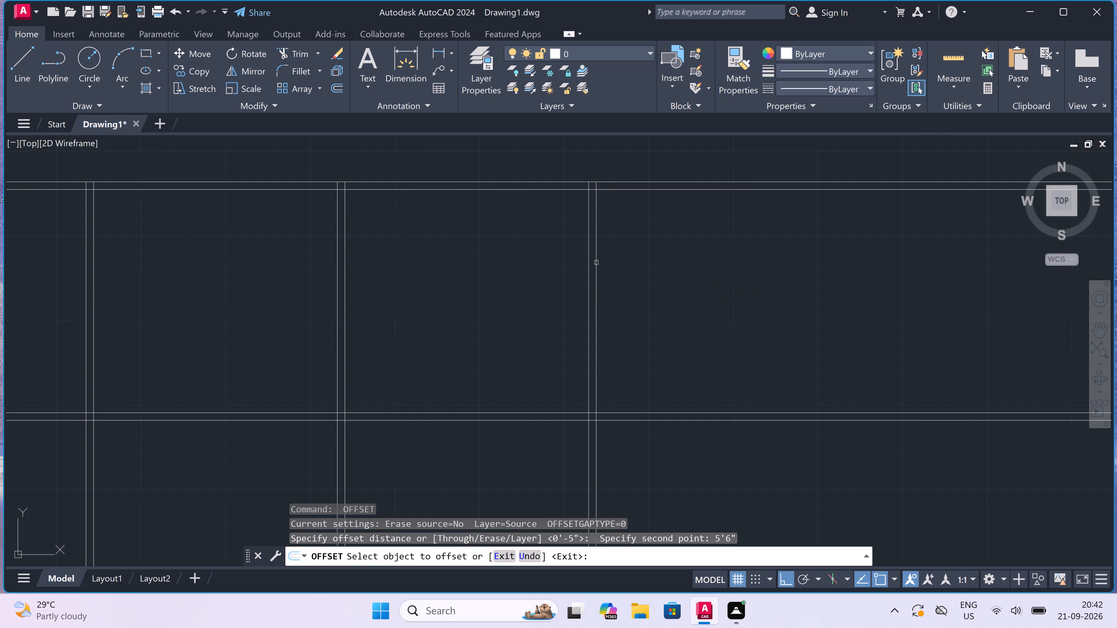
left_click_drag(596, 263, 606, 262)
left_click(623, 261)
key("Escape")
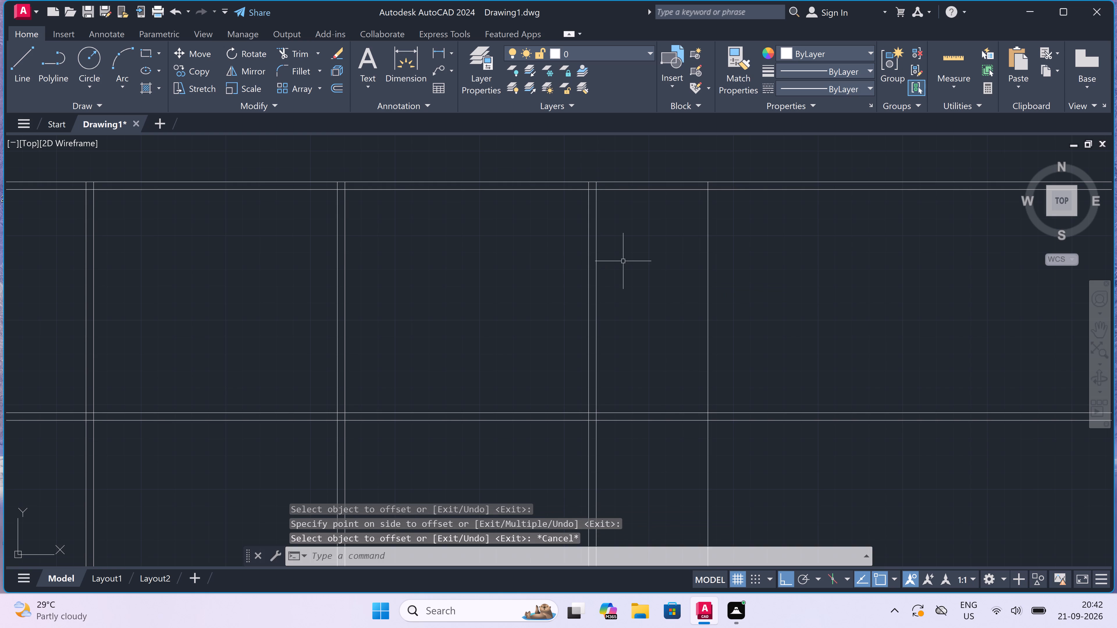
Offset the fifth room's right-hand vertical line 4.5" to the right to form the fifth partition wall.
key("space")
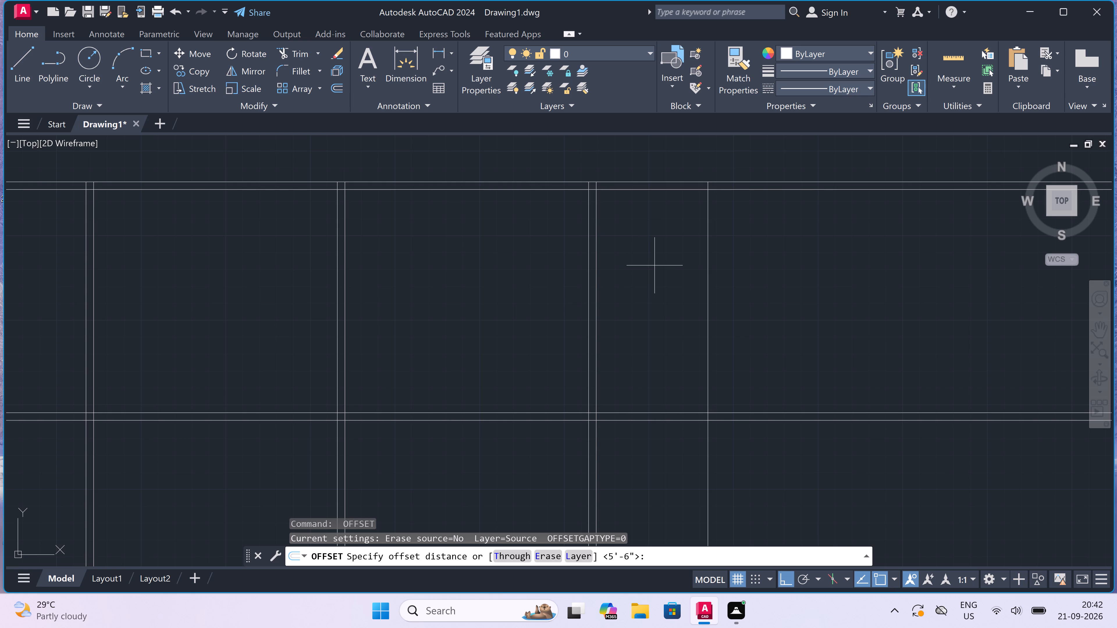
left_click_drag(705, 265, 732, 269)
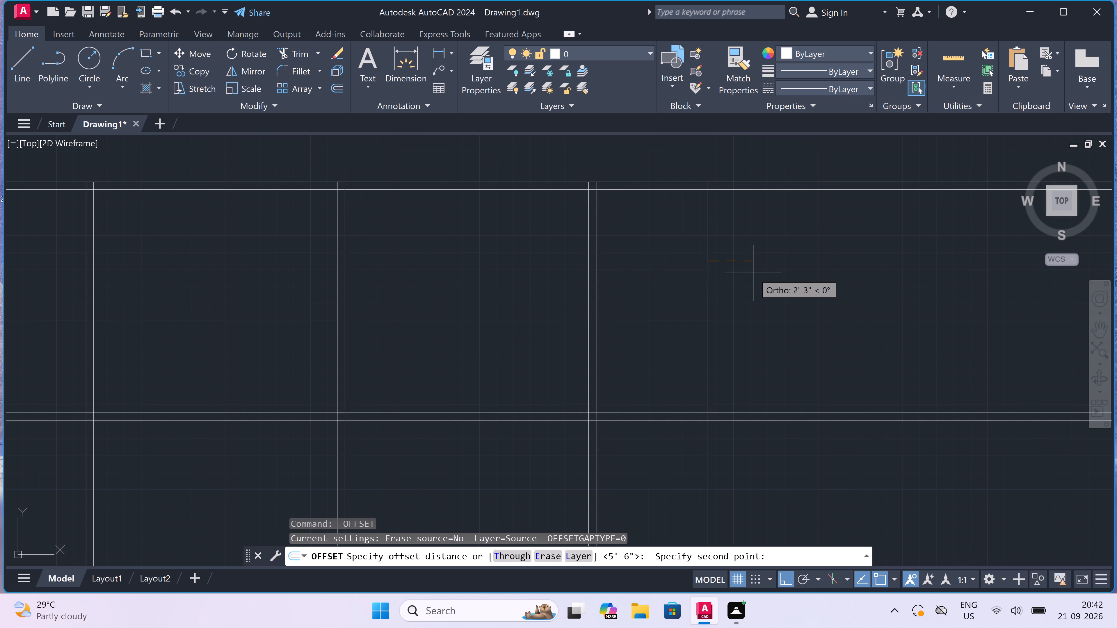
type("4.5")
type("\"")
key("space")
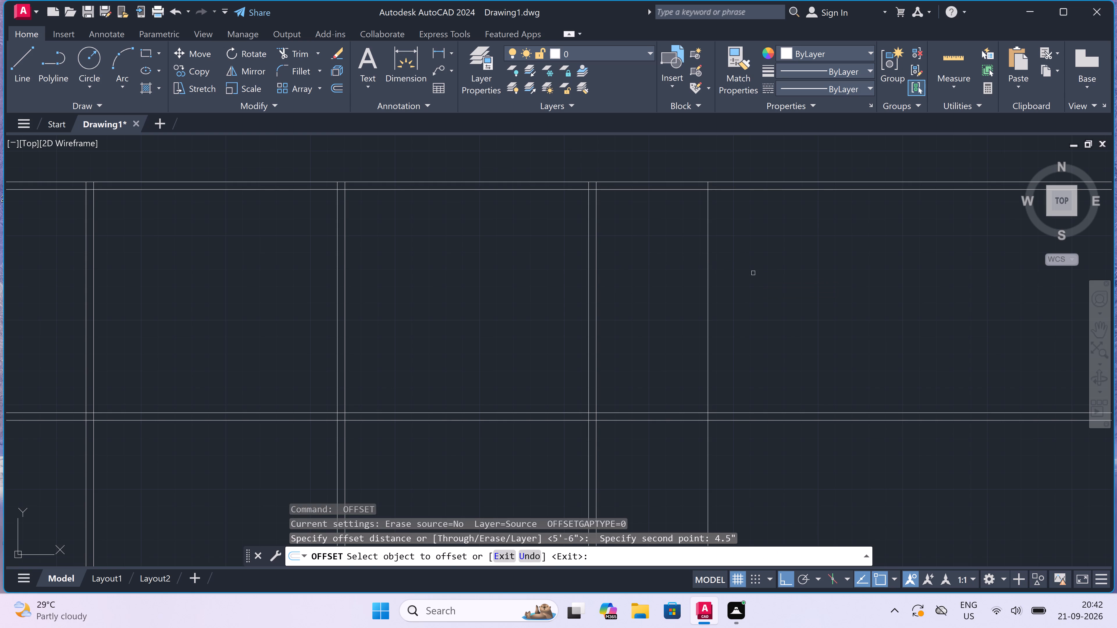
left_click_drag(708, 278, 711, 278)
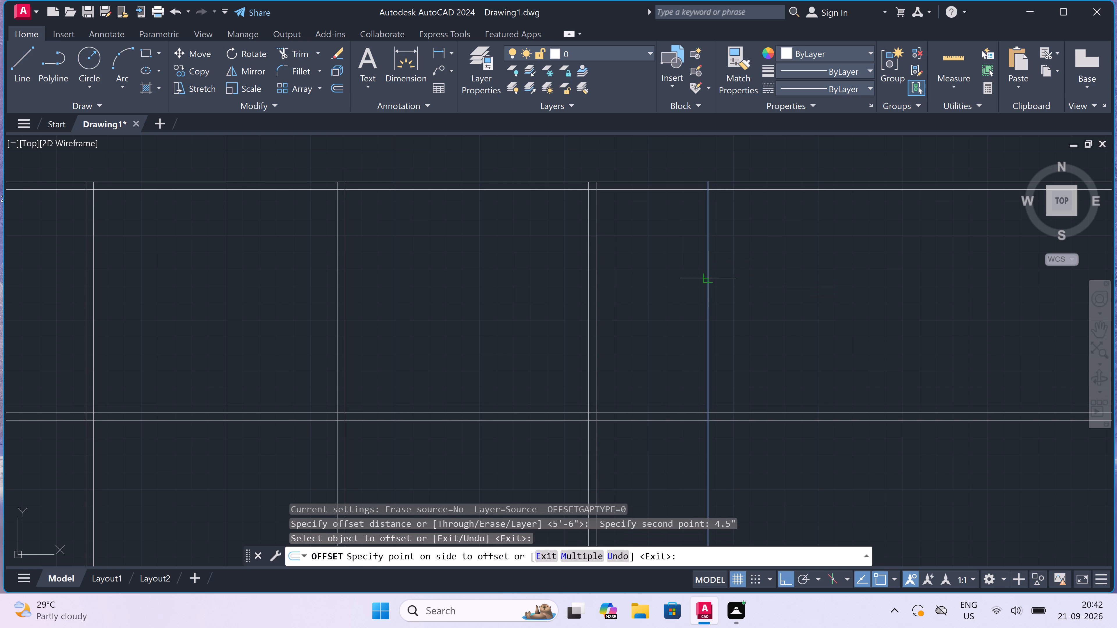
left_click(725, 280)
scroll(725, 280, "down", 2)
scroll(777, 268, "up", 2)
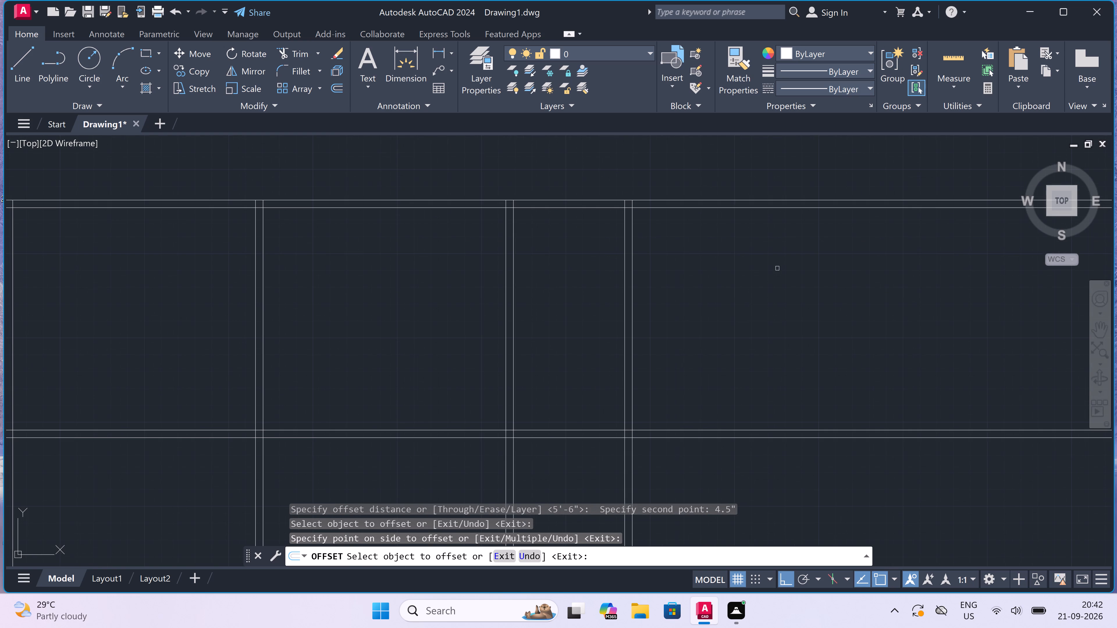
key("Escape")
Offset the right face of the fifth partition wall 11' to the right to mark the sixth room's width.
key("space")
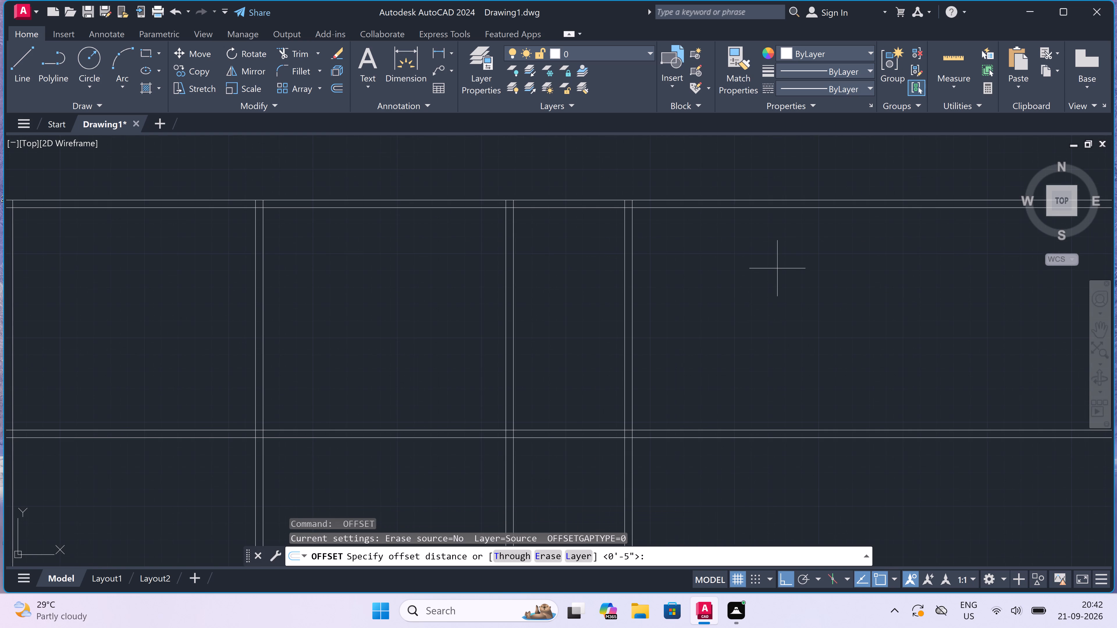
scroll(777, 268, "down", 1)
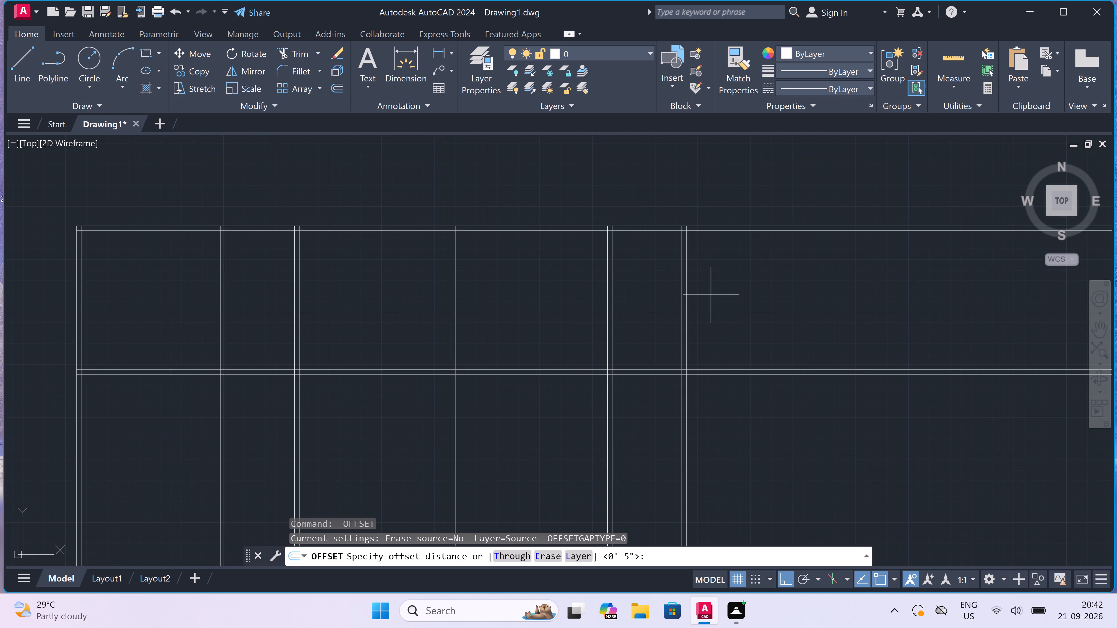
left_click_drag(684, 289, 701, 289)
type("11")
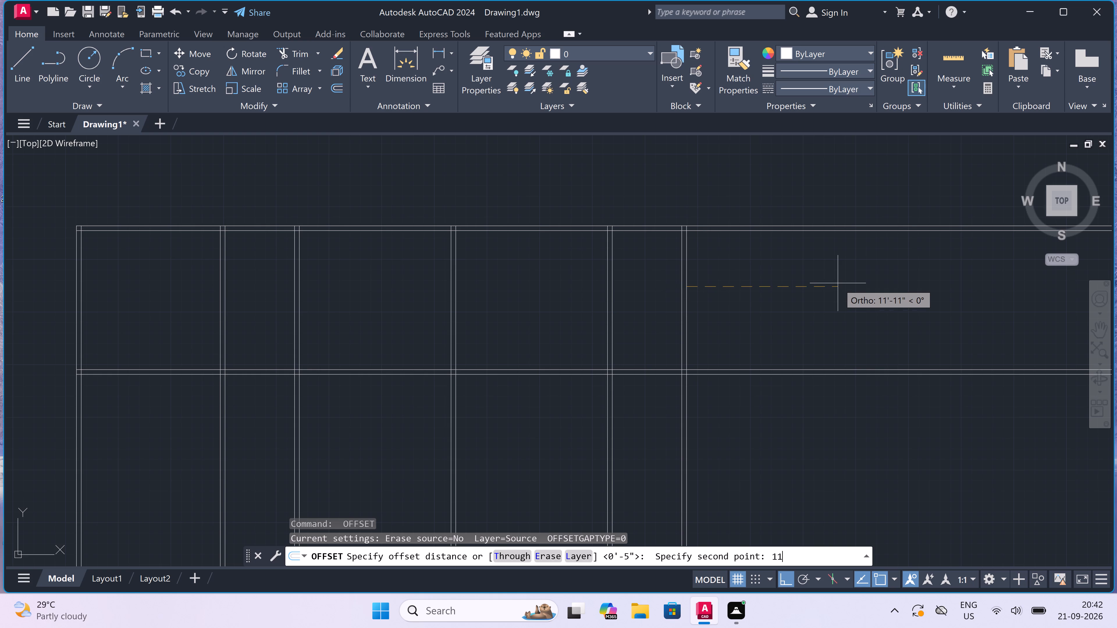
type("'")
key("space")
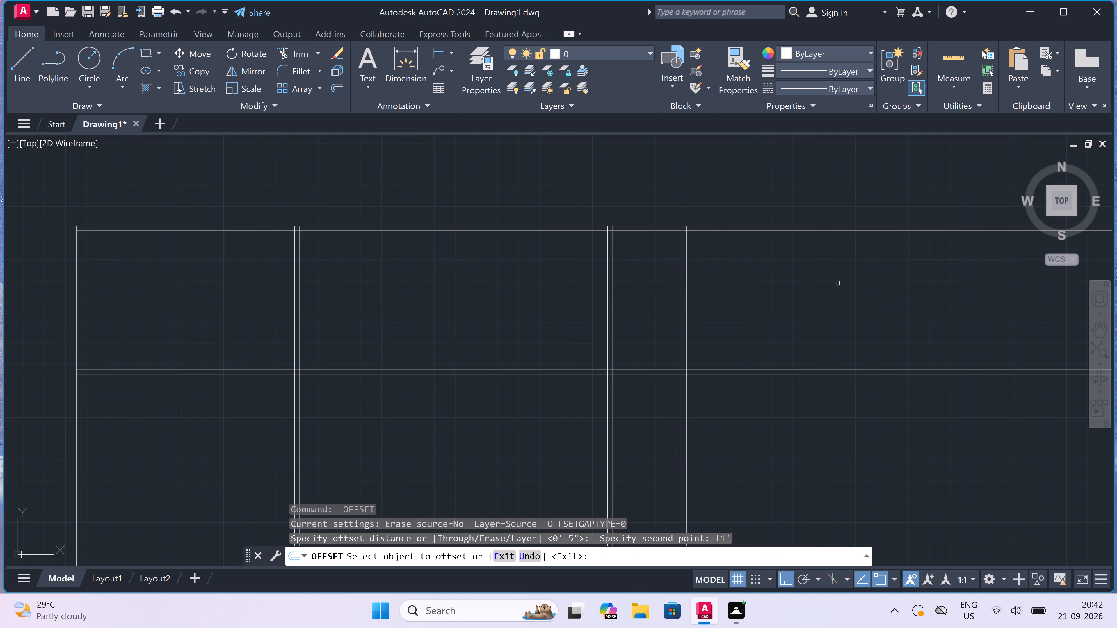
left_click(687, 273)
left_click(747, 278)
scroll(748, 278, "down", 3)
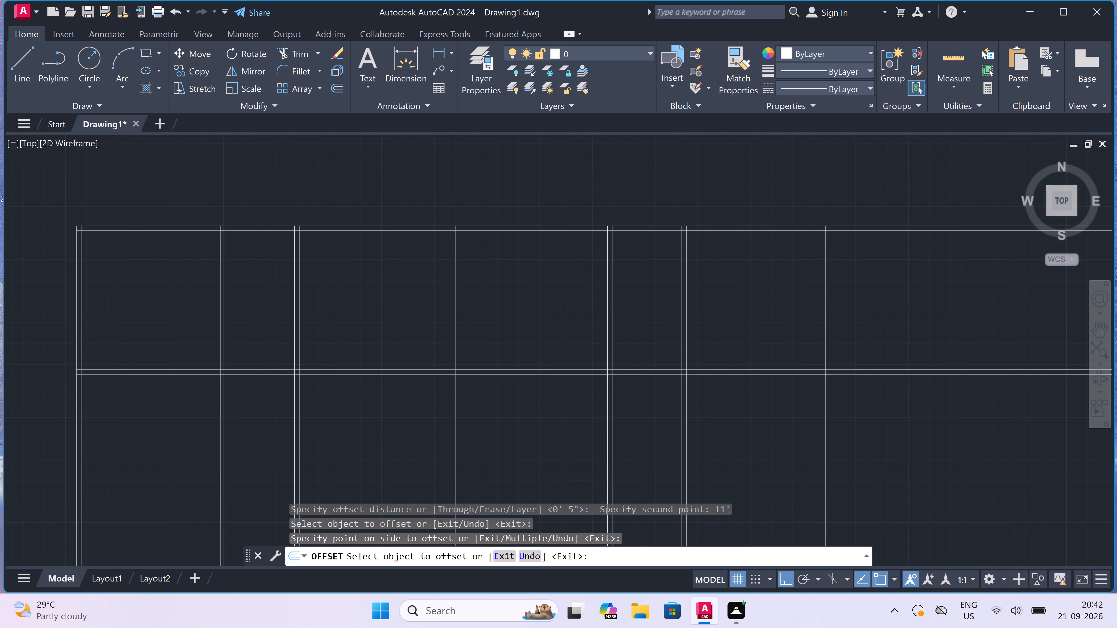
scroll(785, 266, "up", 1)
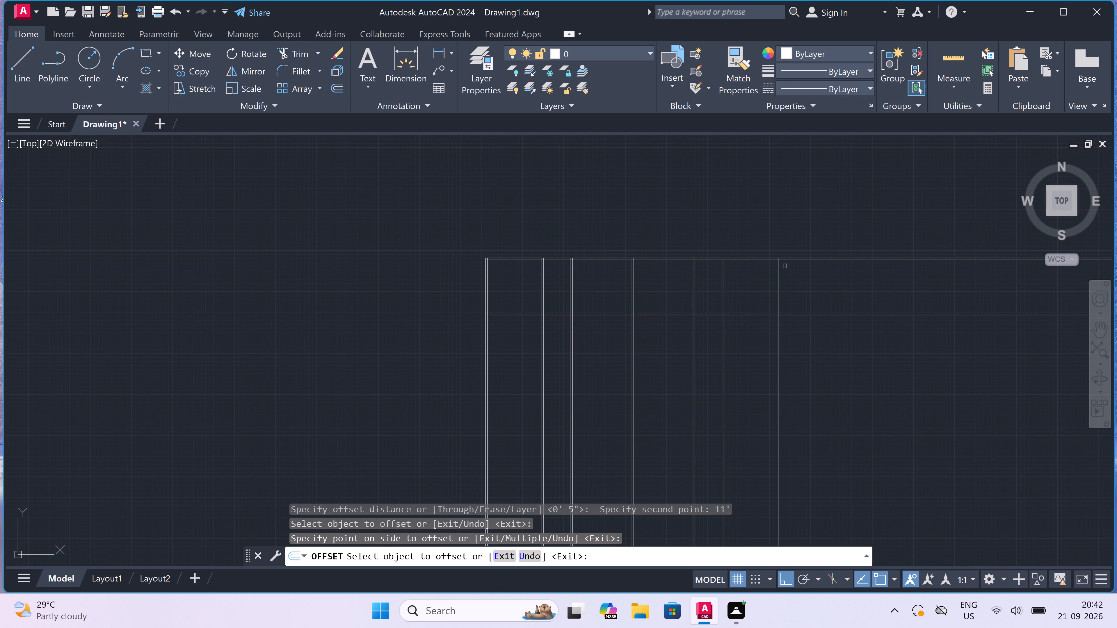
scroll(785, 266, "up", 2)
key("Escape")
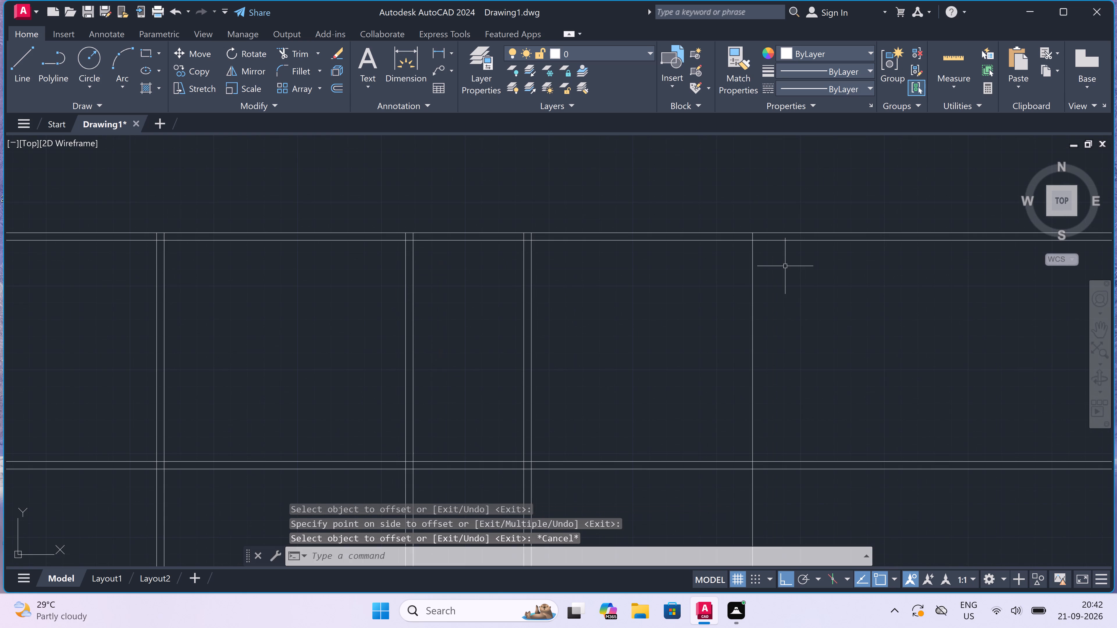
Offset the sixth room's right-hand vertical line 4.5" to the right to form the end wall.
key("space")
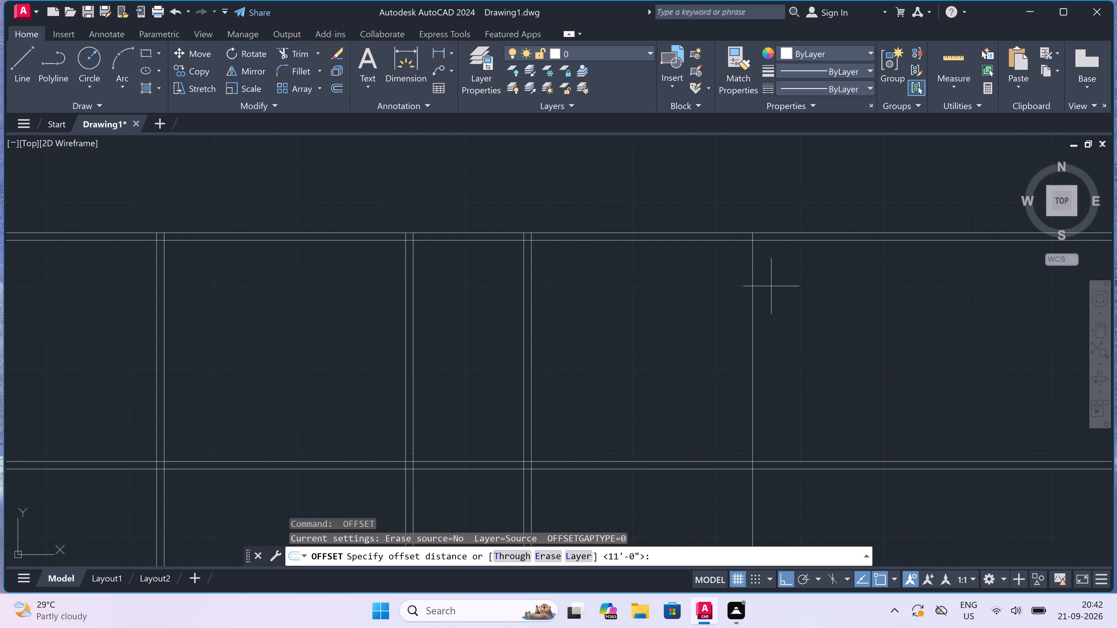
left_click_drag(753, 297, 762, 299)
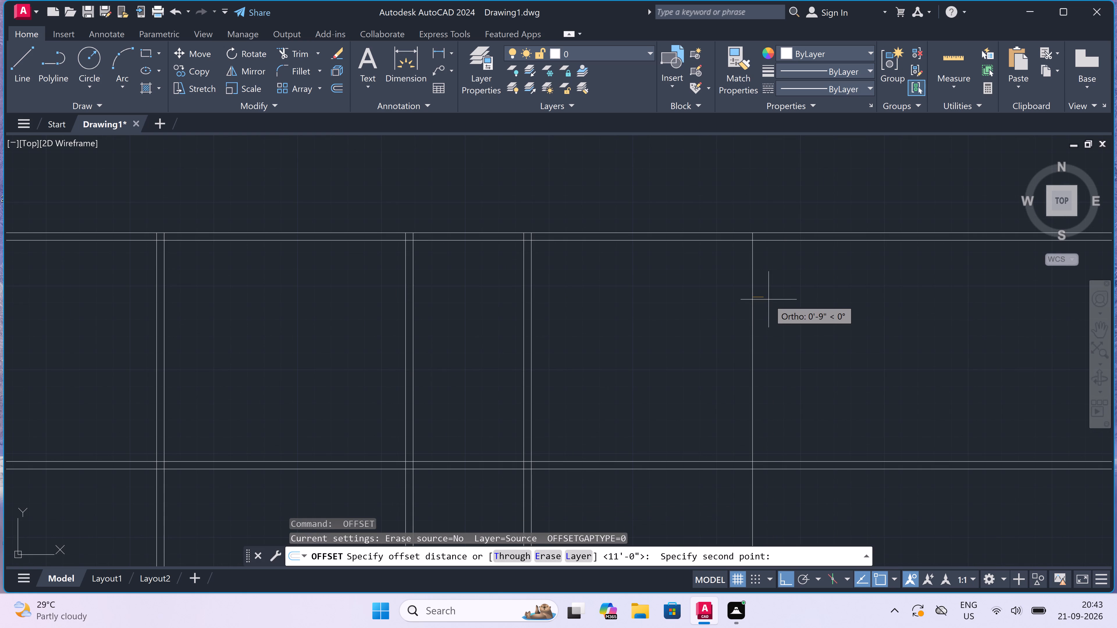
type("4.5")
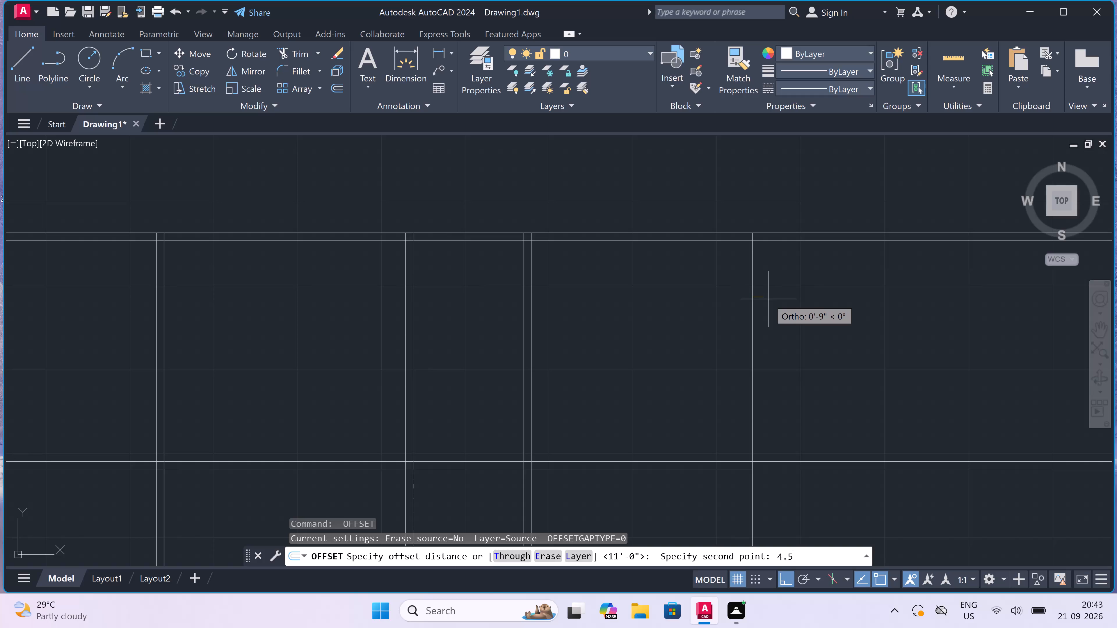
type("\"")
key("space")
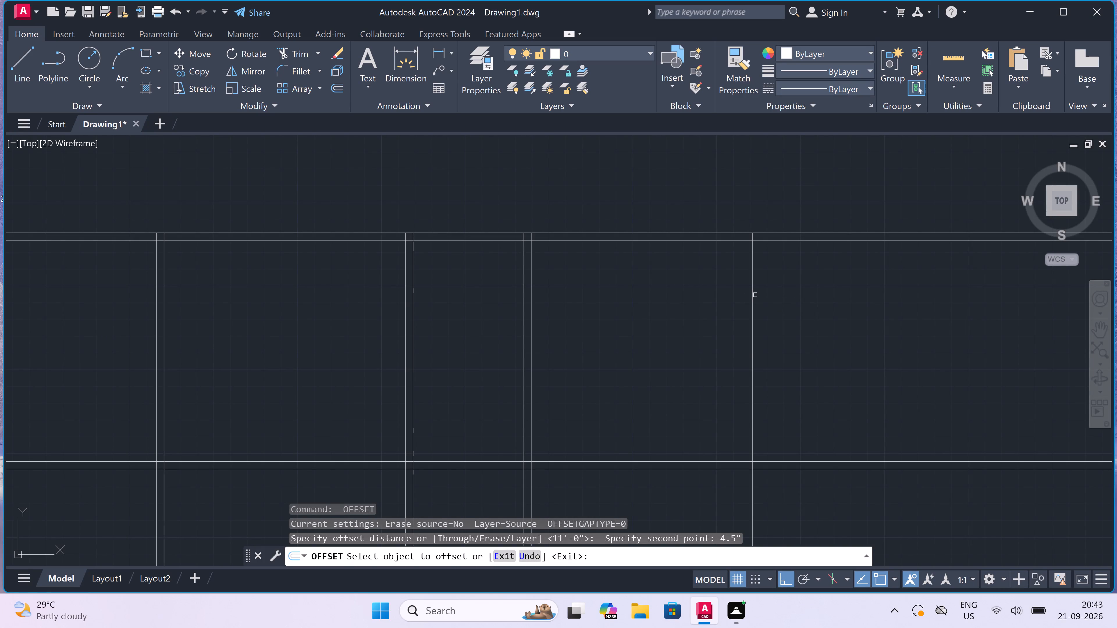
left_click_drag(755, 295, 776, 292)
left_click(791, 290)
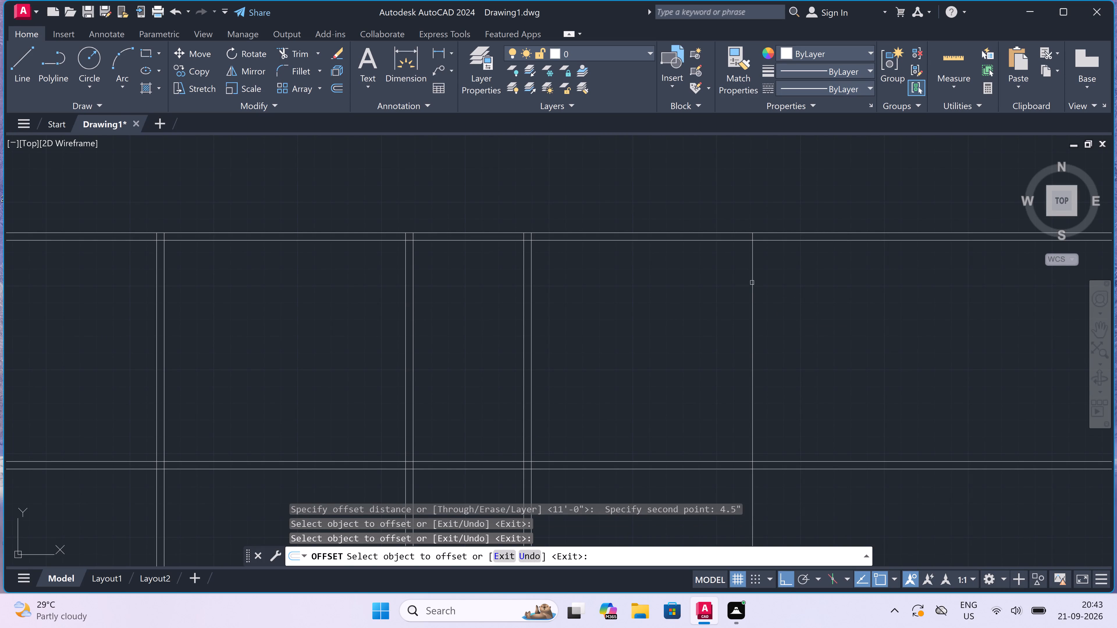
left_click_drag(753, 282, 767, 284)
left_click(770, 284)
scroll(770, 284, "down", 1)
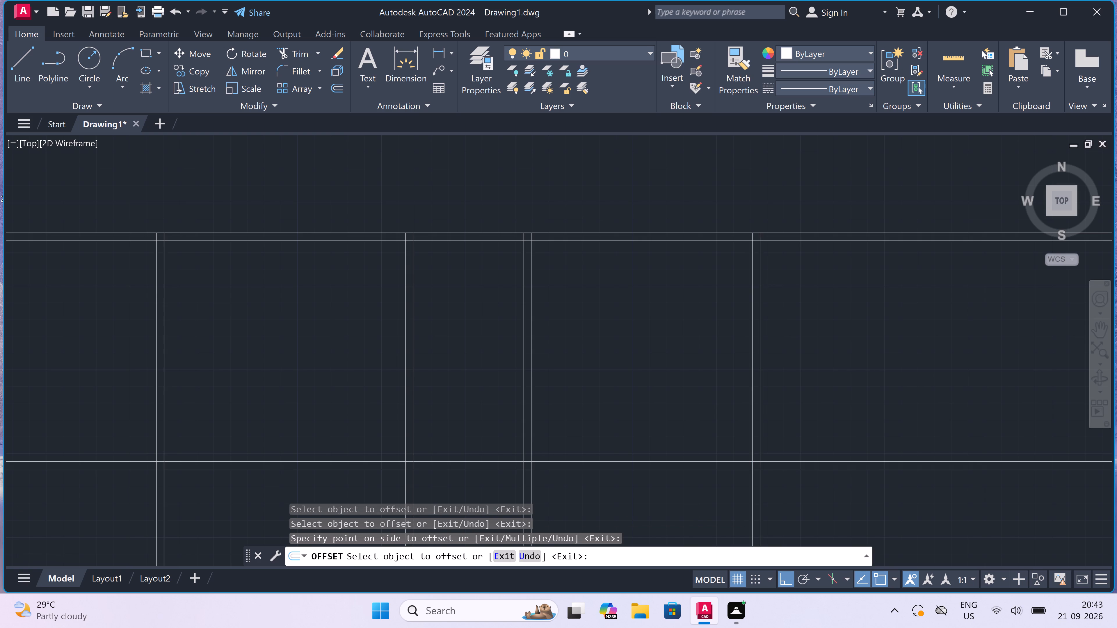
scroll(770, 284, "down", 2)
scroll(778, 290, "up", 2)
key("Escape")
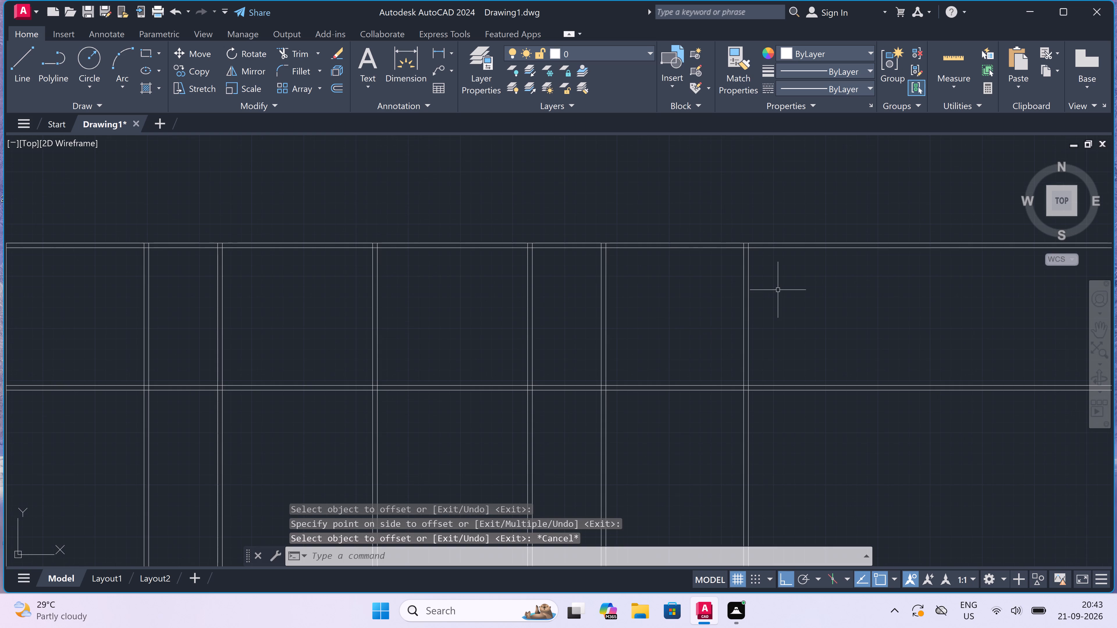
Trim the four horizontal wall lines where they extend beyond the right face of the sixth room's end wall.
type("tr")
key("space")
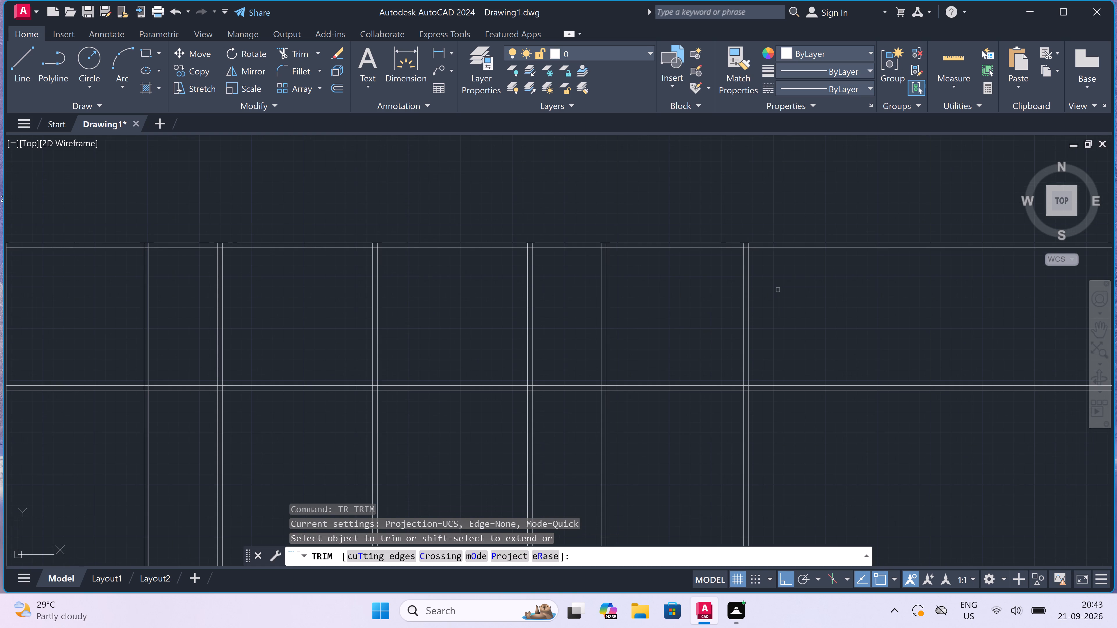
left_click(766, 231)
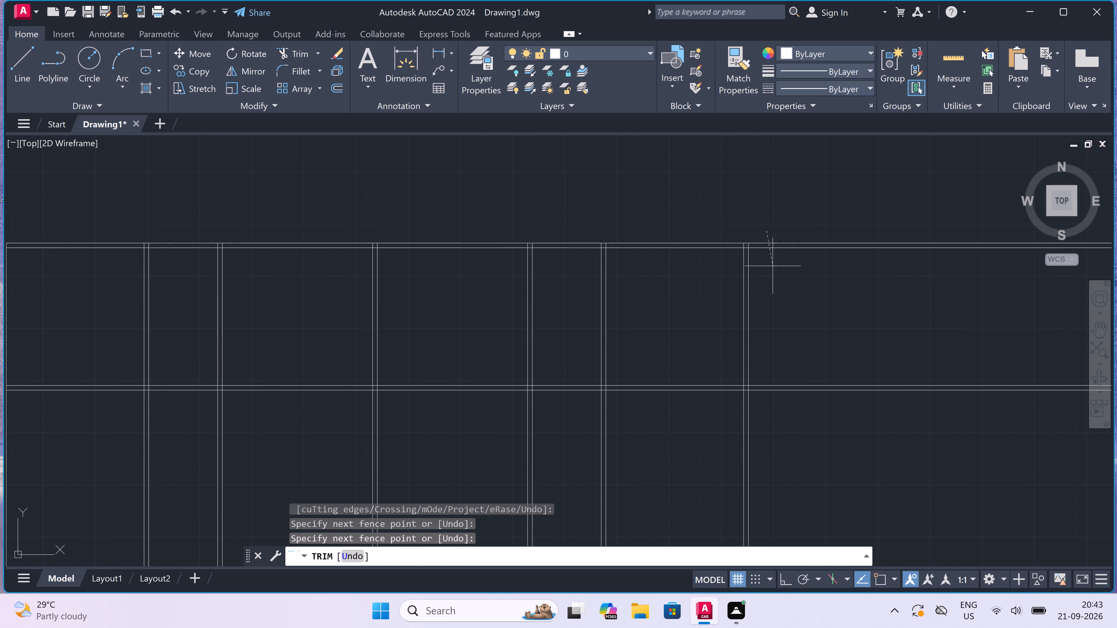
left_click(783, 453)
scroll(772, 429, "down", 3)
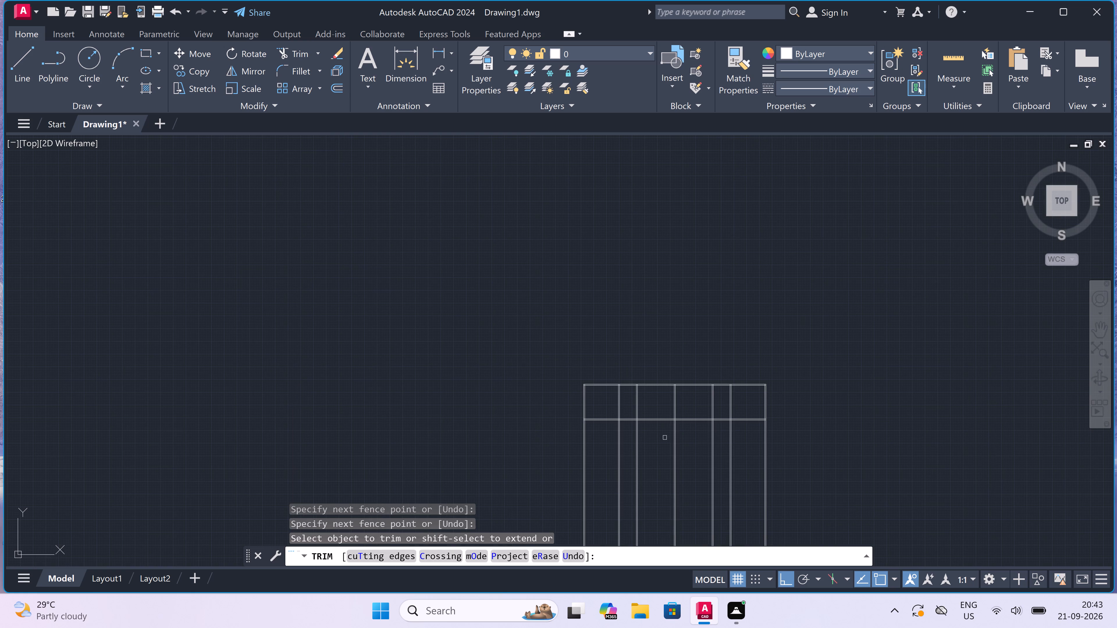
scroll(642, 438, "up", 3)
key("Escape")
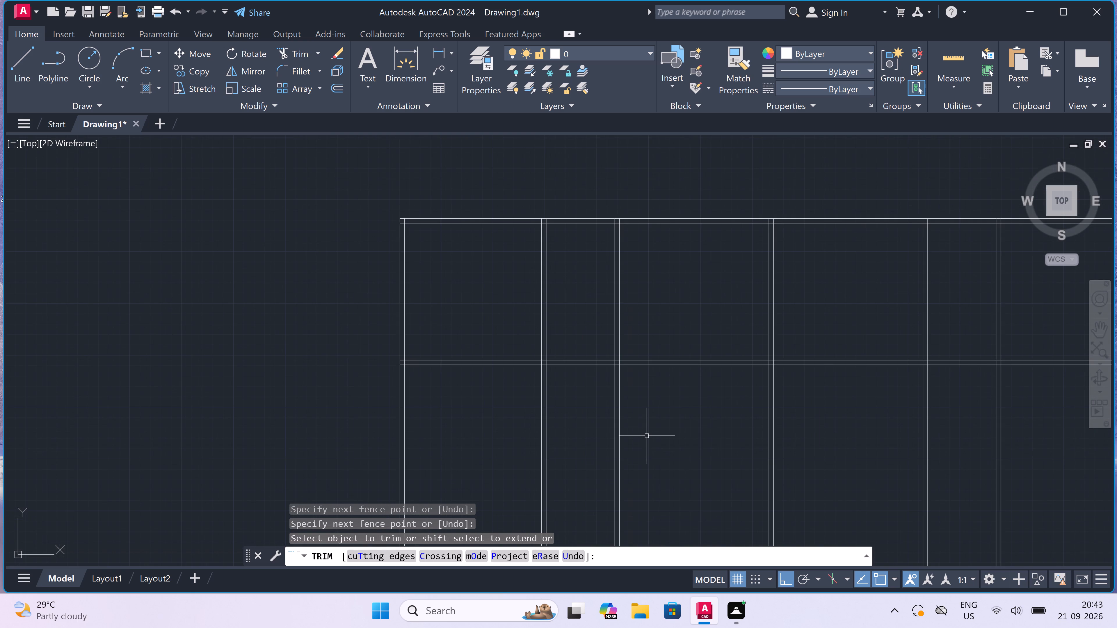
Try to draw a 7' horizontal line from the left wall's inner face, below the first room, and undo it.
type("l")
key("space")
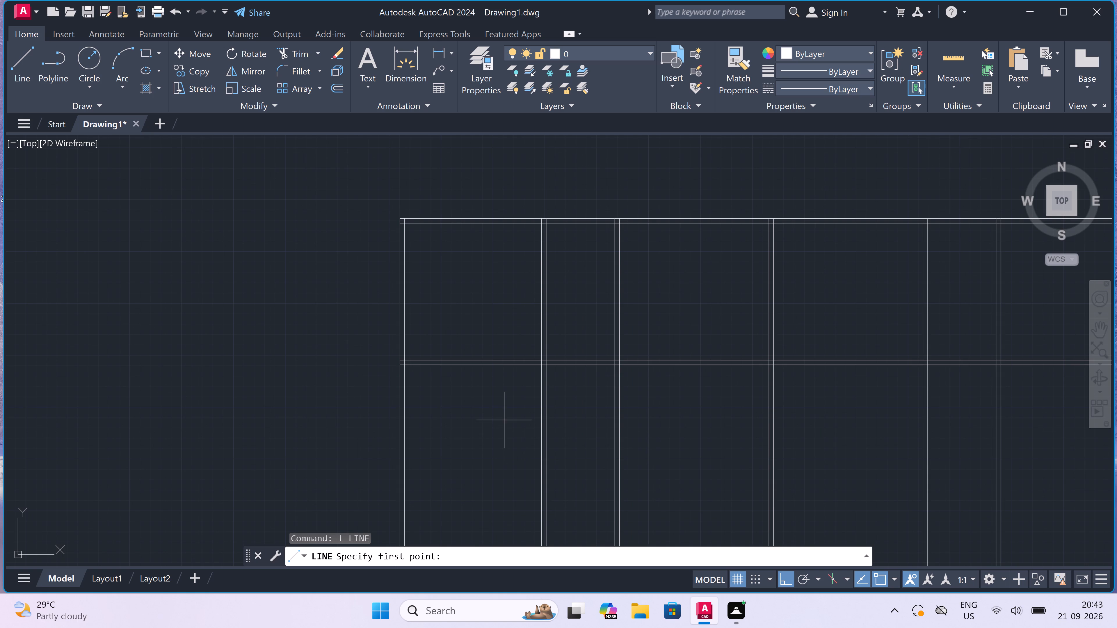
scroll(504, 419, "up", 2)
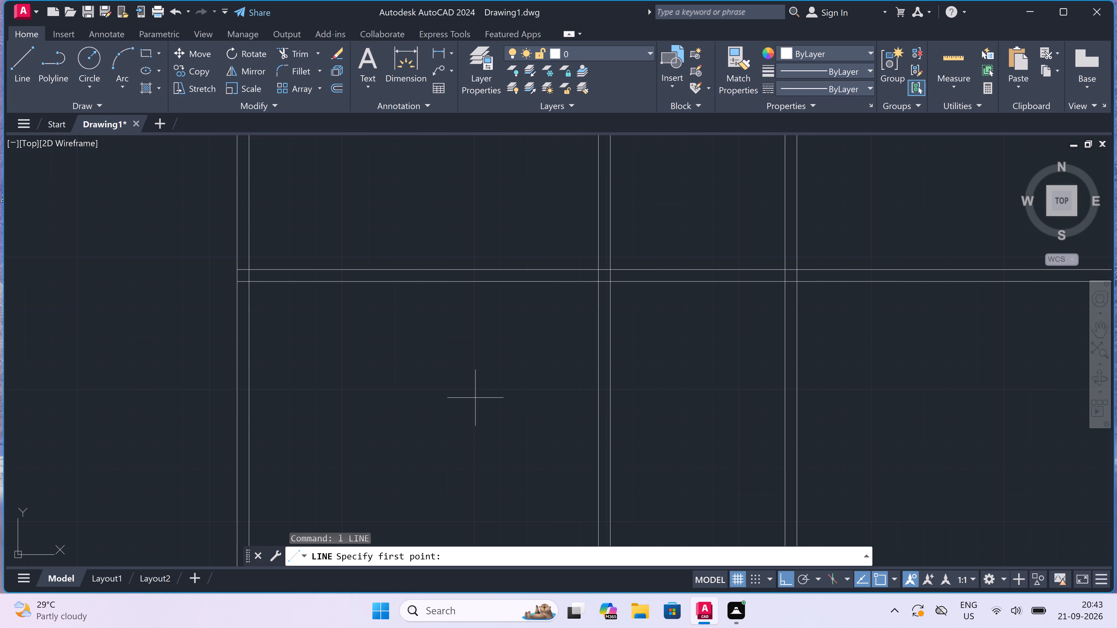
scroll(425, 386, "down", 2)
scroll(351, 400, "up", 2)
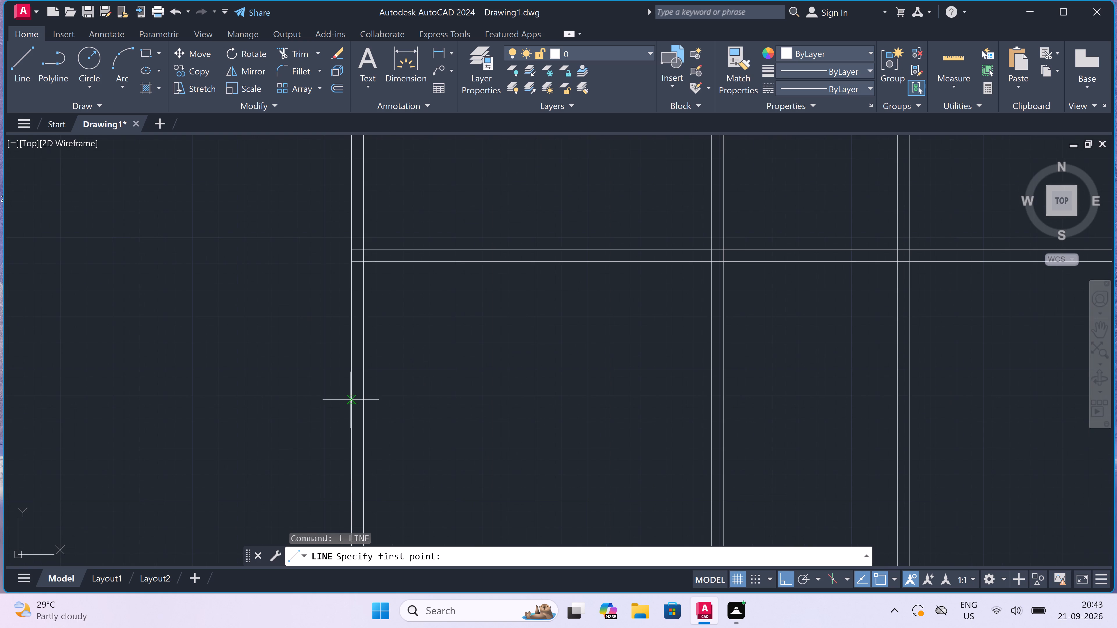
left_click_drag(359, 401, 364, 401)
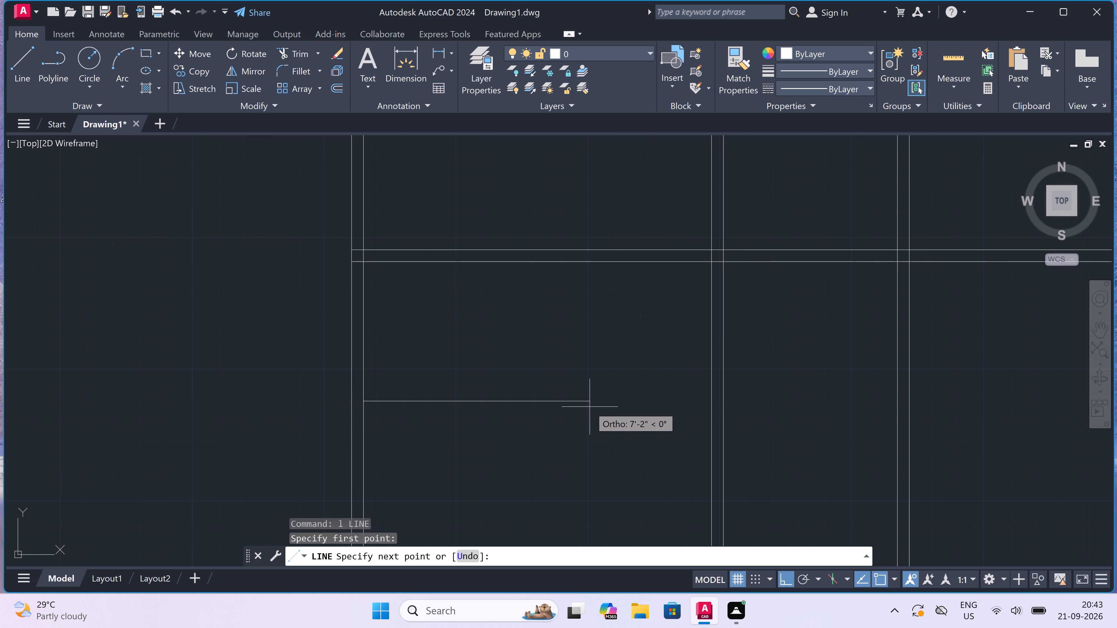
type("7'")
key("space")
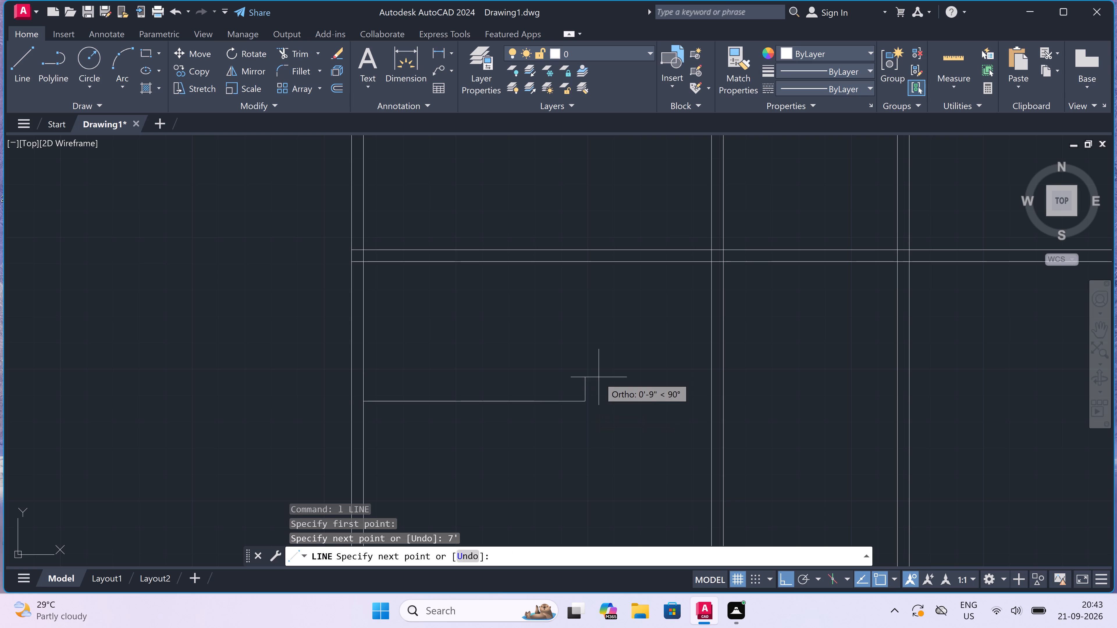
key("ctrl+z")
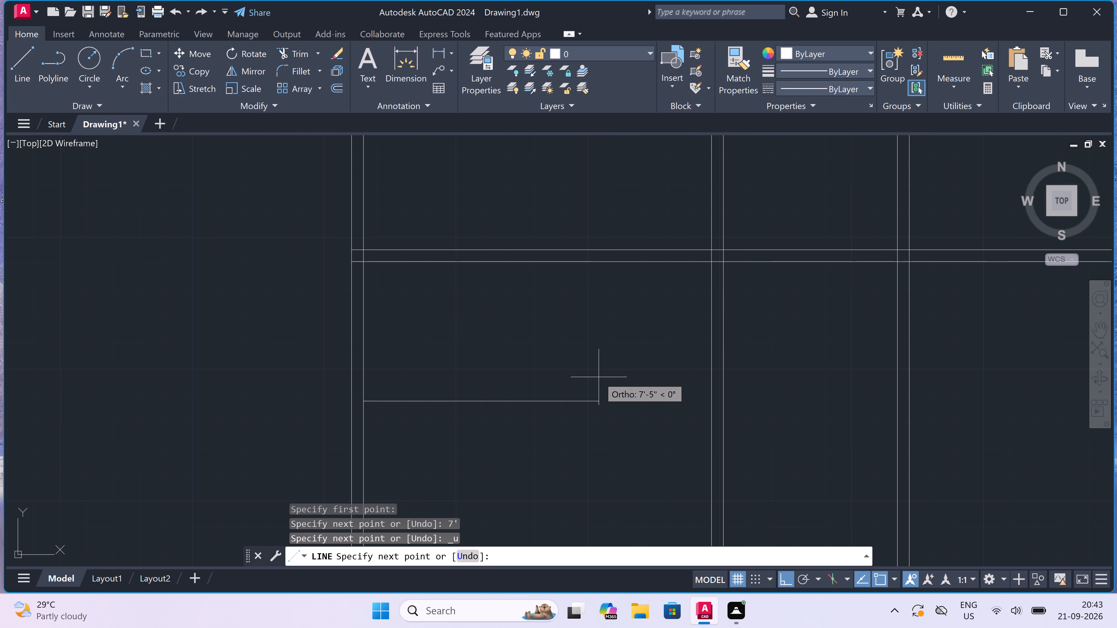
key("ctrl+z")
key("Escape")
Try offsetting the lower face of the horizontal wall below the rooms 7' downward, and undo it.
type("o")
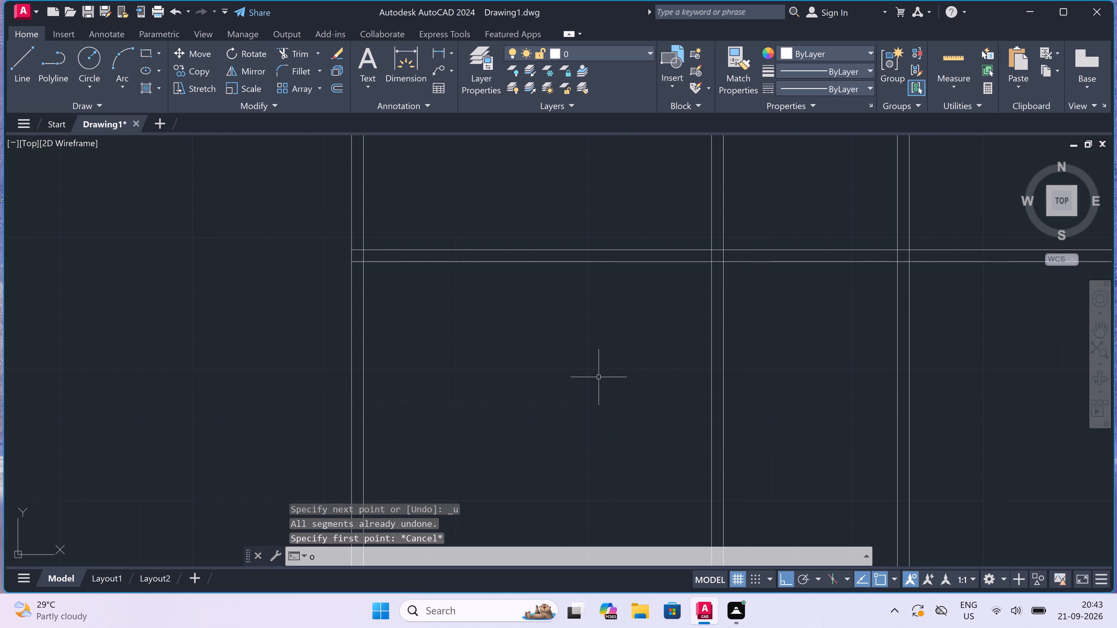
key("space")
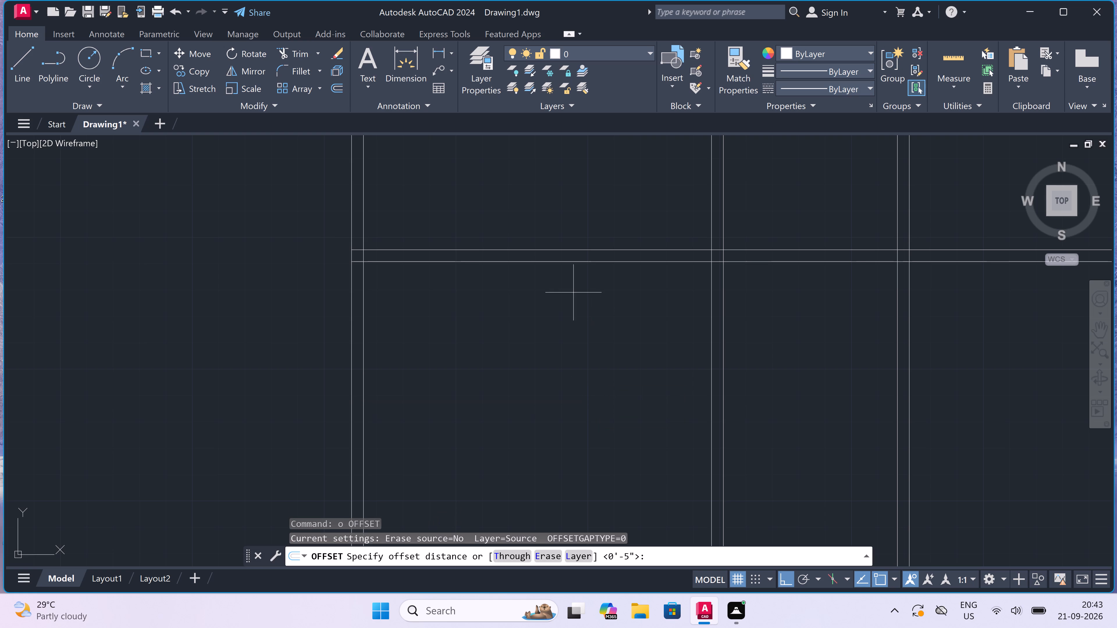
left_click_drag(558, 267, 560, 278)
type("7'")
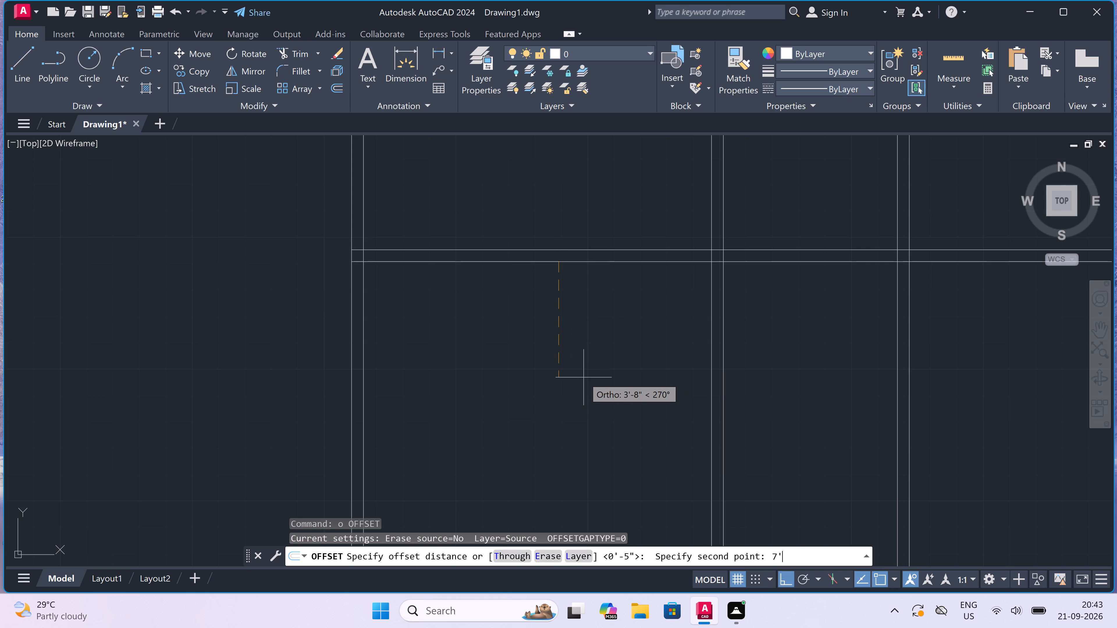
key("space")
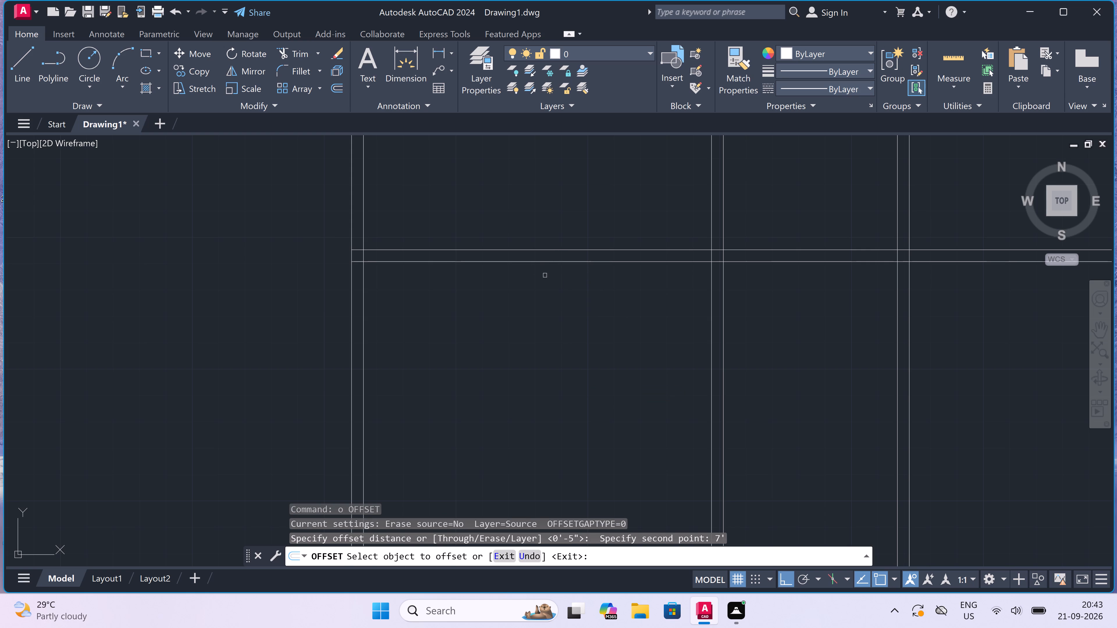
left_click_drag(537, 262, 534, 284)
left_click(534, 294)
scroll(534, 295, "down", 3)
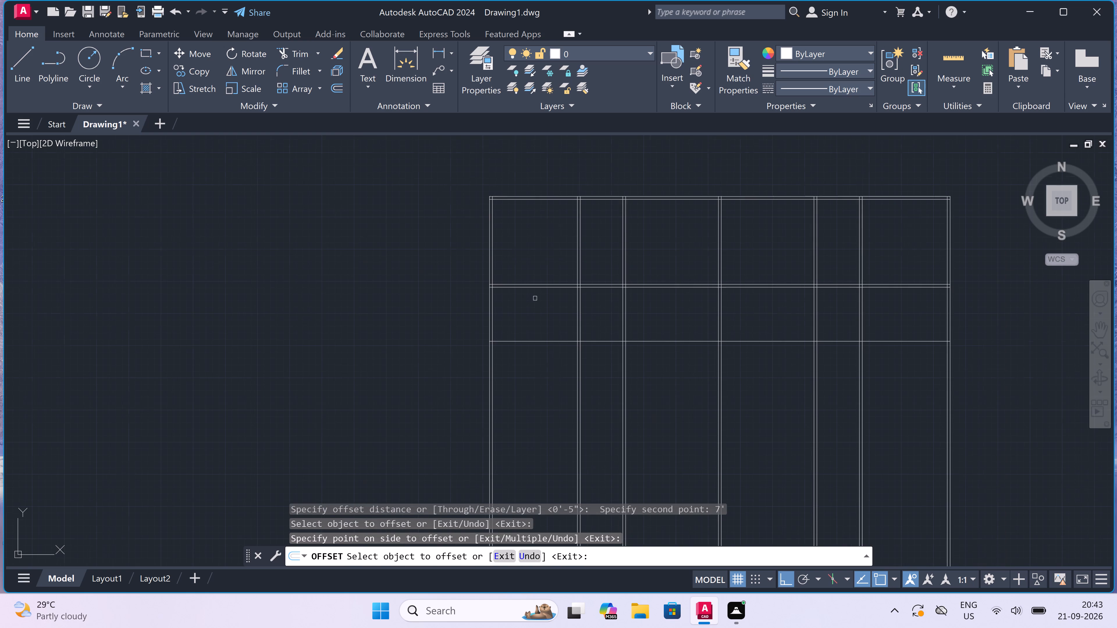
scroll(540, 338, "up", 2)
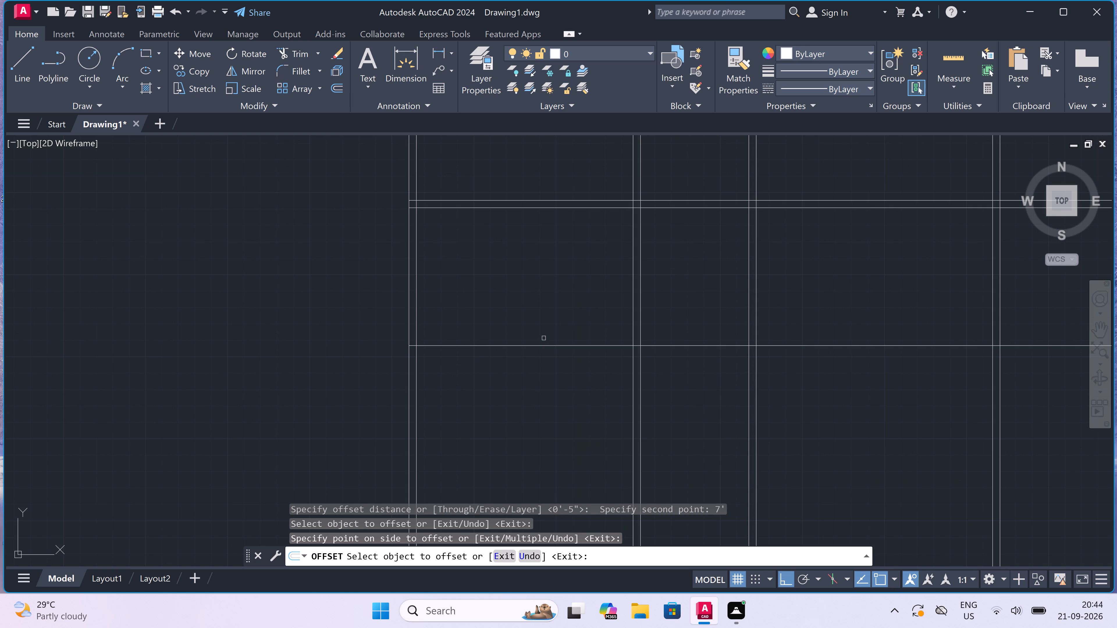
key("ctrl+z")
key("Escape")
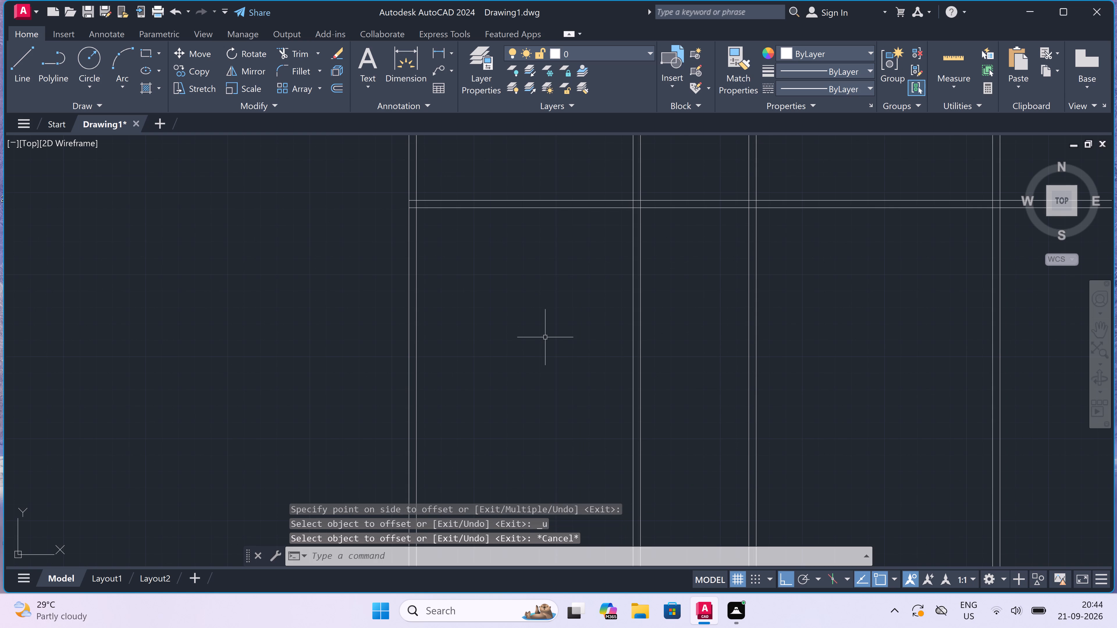
Offset the lower face of the horizontal wall below the top row of rooms 3'6" downward.
type("o")
key("space")
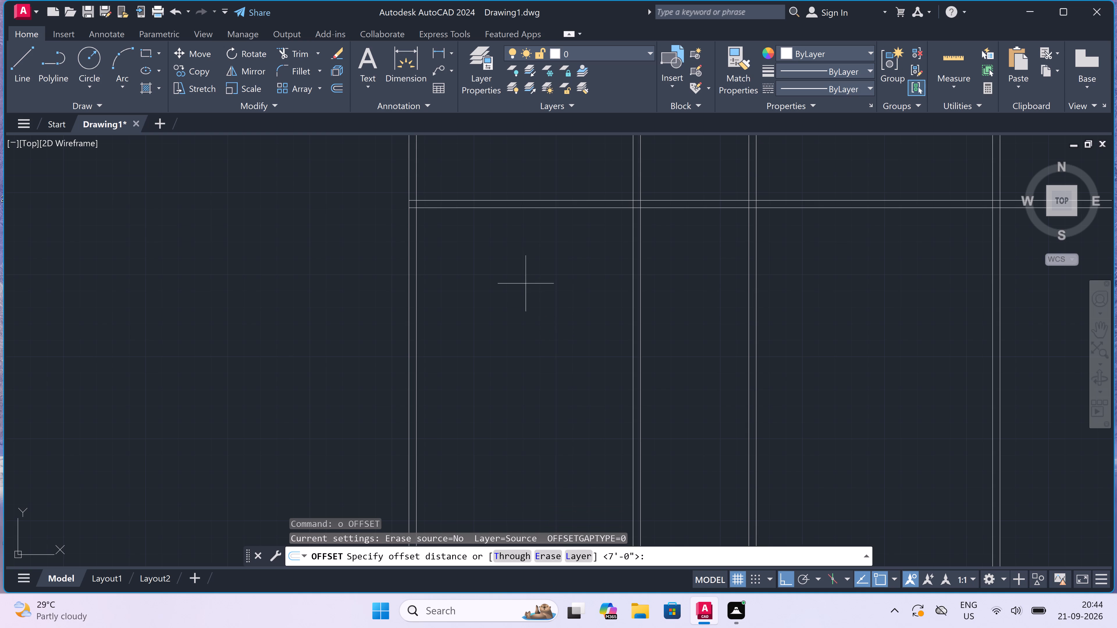
left_click_drag(492, 210, 493, 220)
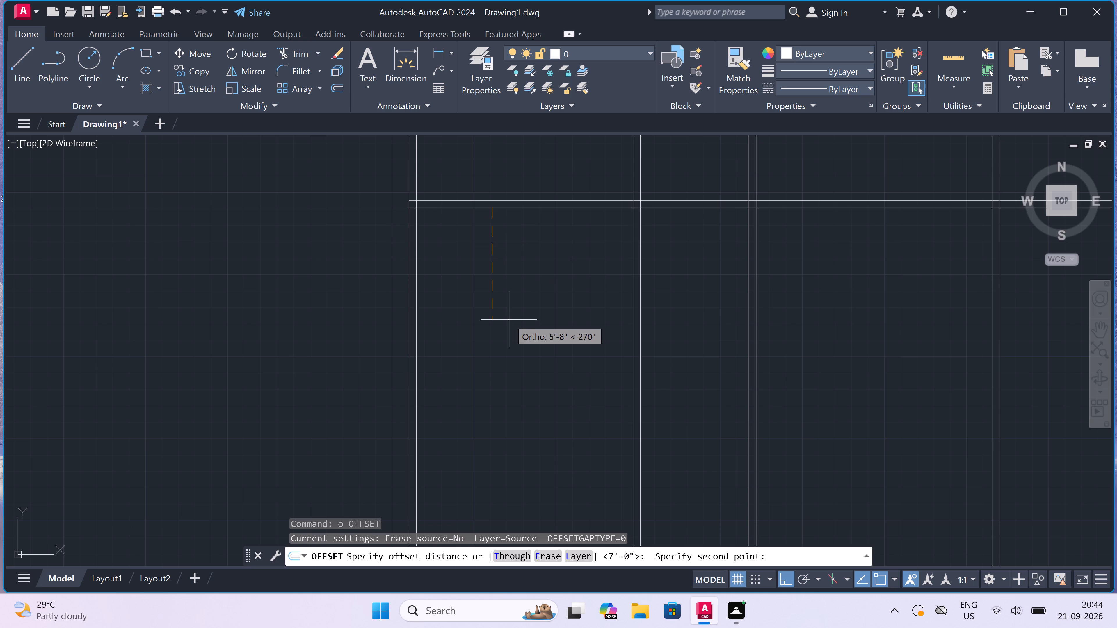
type("3'6")
key("shift+quotedbl")
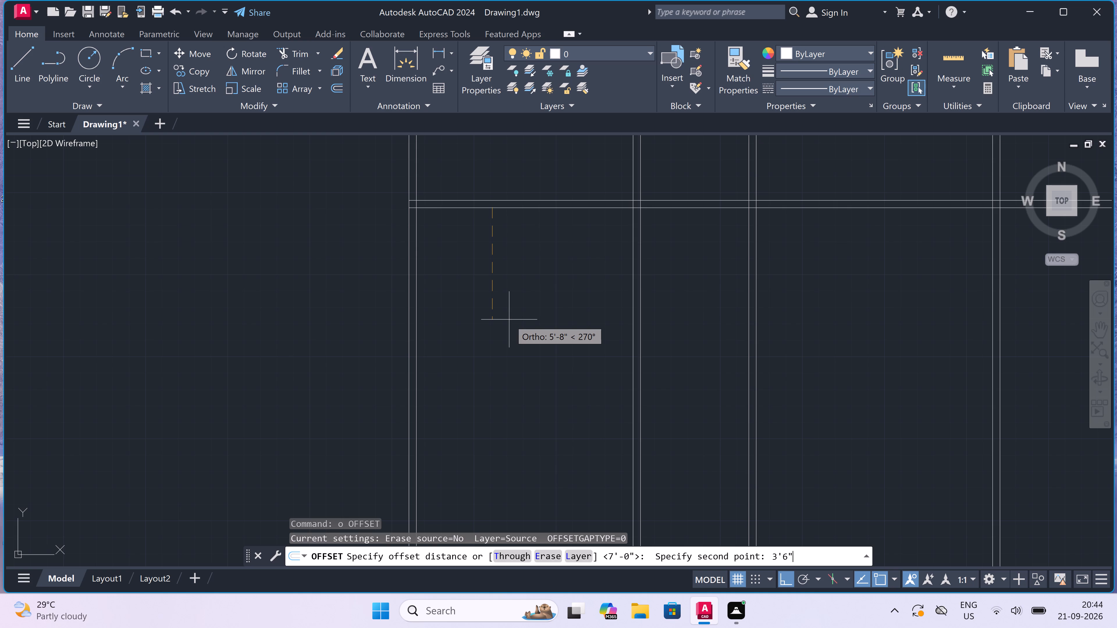
left_click(514, 314)
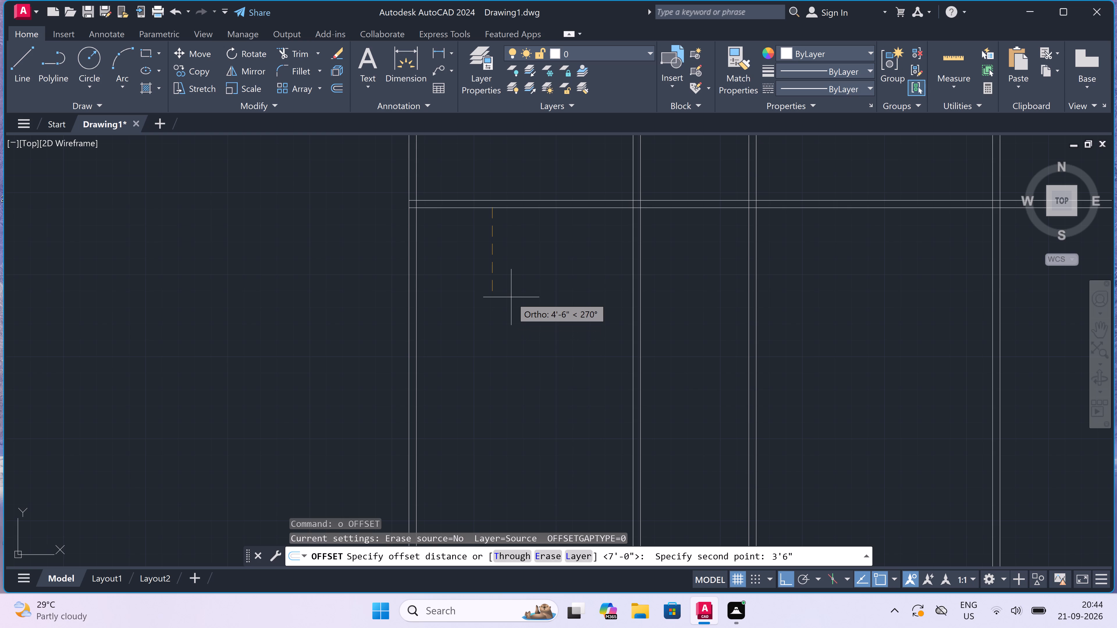
key("space")
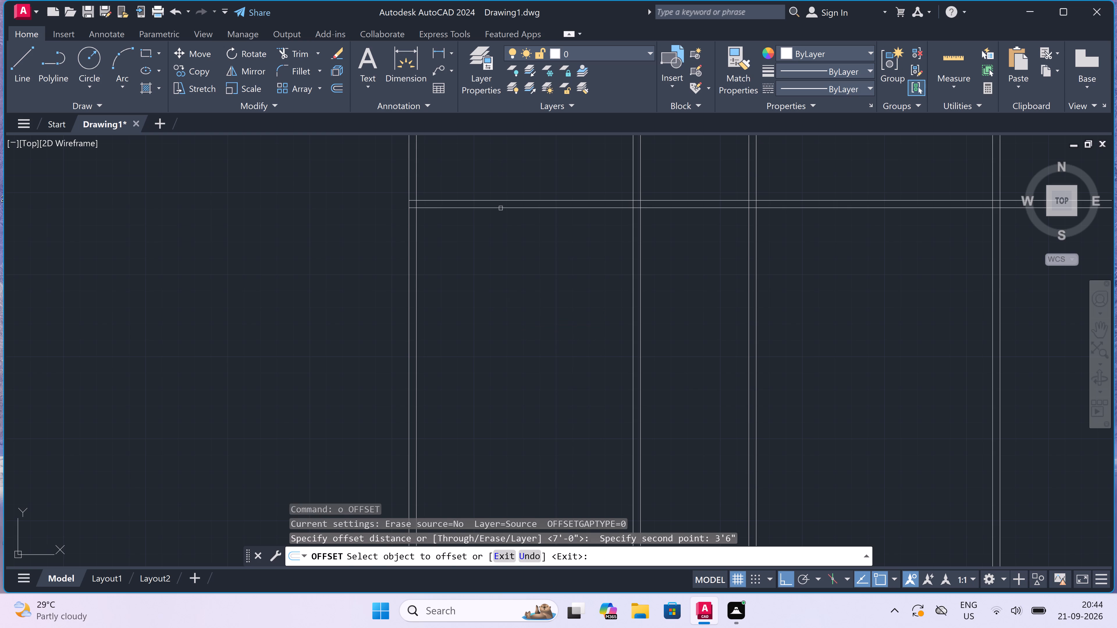
left_click_drag(501, 208, 500, 253)
left_click(491, 297)
key("Escape")
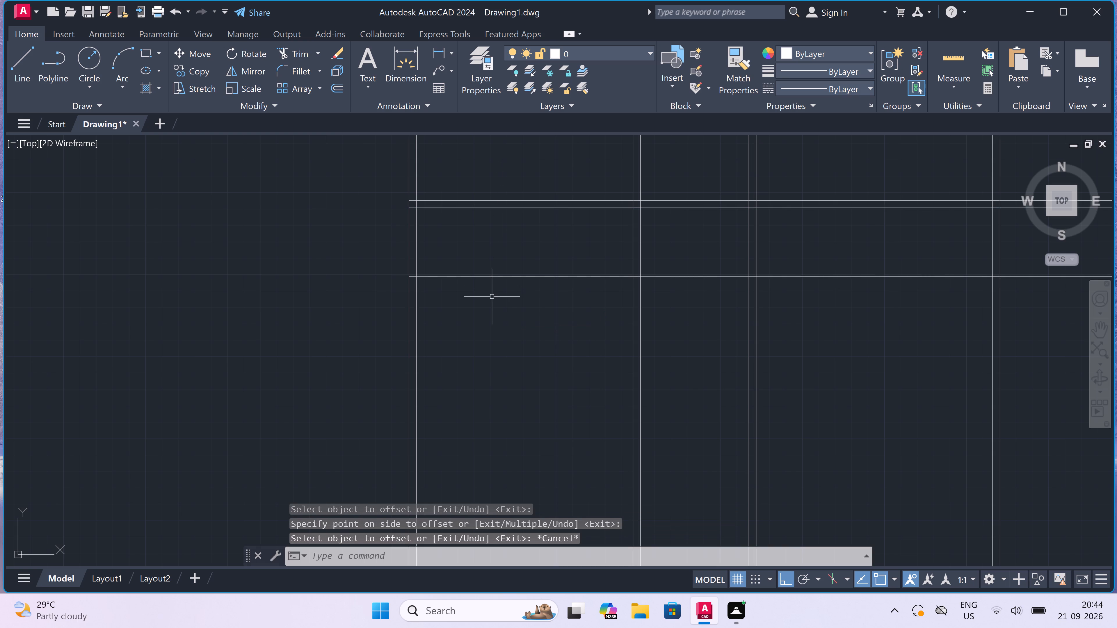
Offset the new horizontal line 4.5" downward to form the second horizontal wall below the rooms.
key("space")
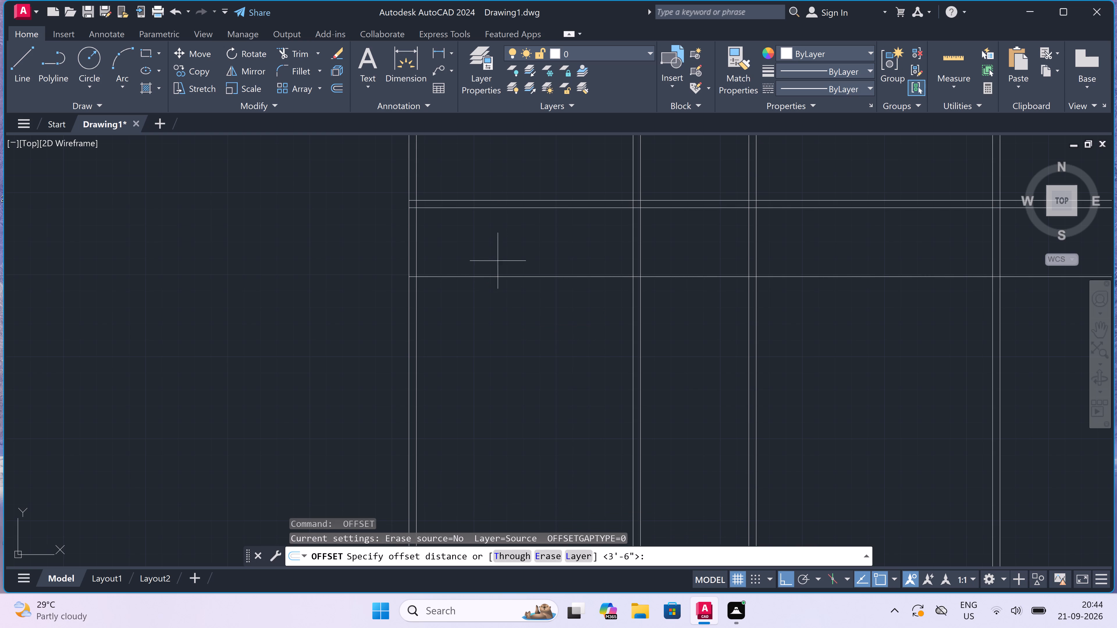
left_click_drag(490, 280, 490, 298)
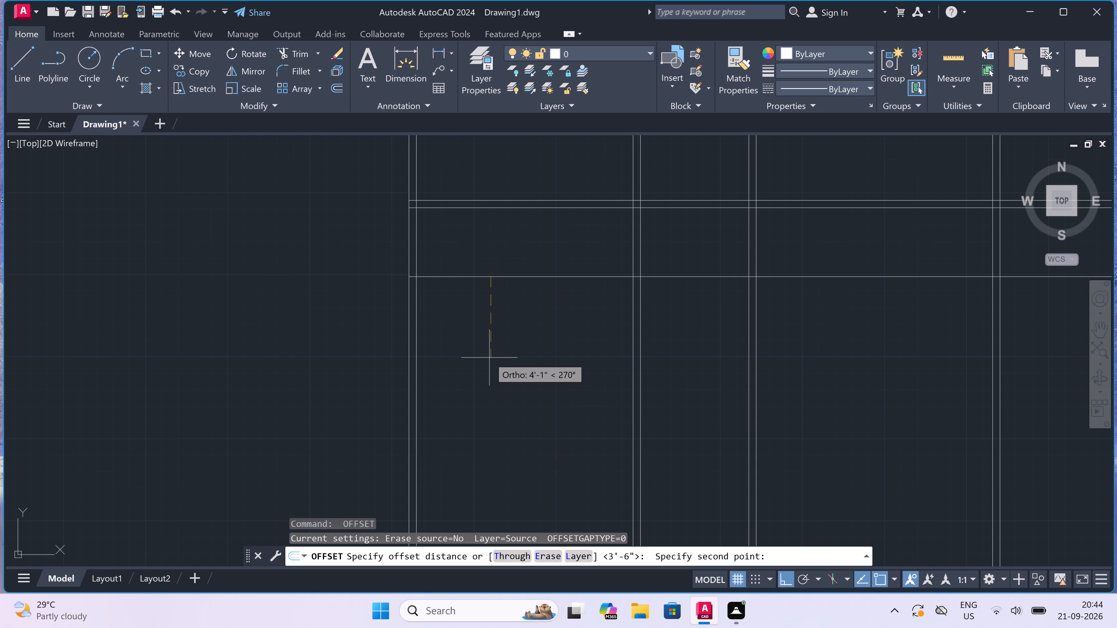
type("4.5")
type("\"")
key("space")
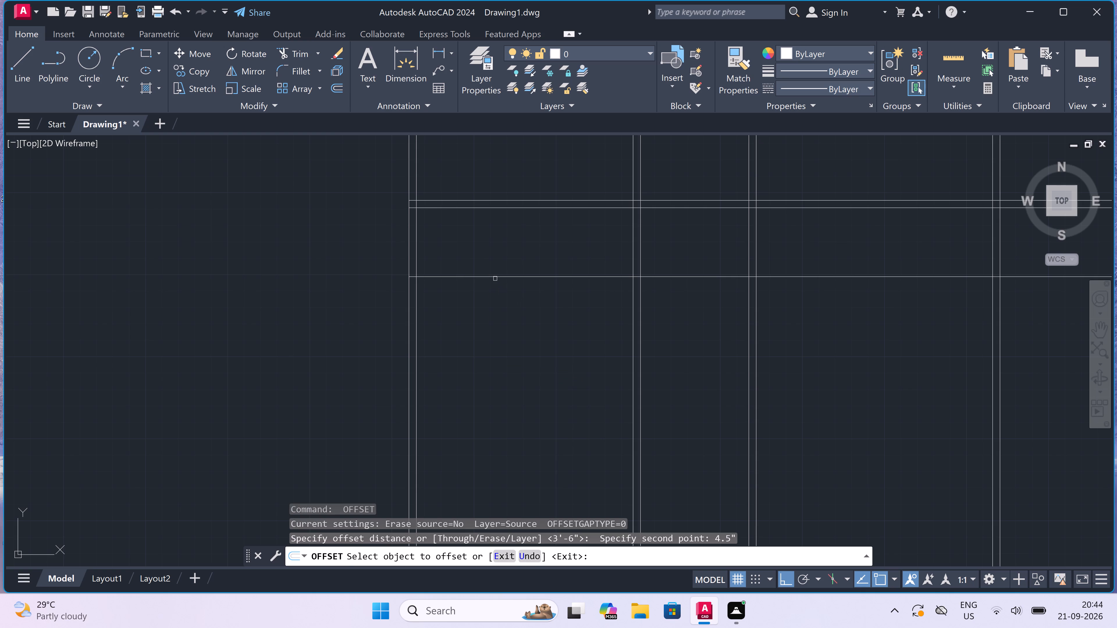
left_click_drag(495, 278, 495, 281)
left_click(495, 300)
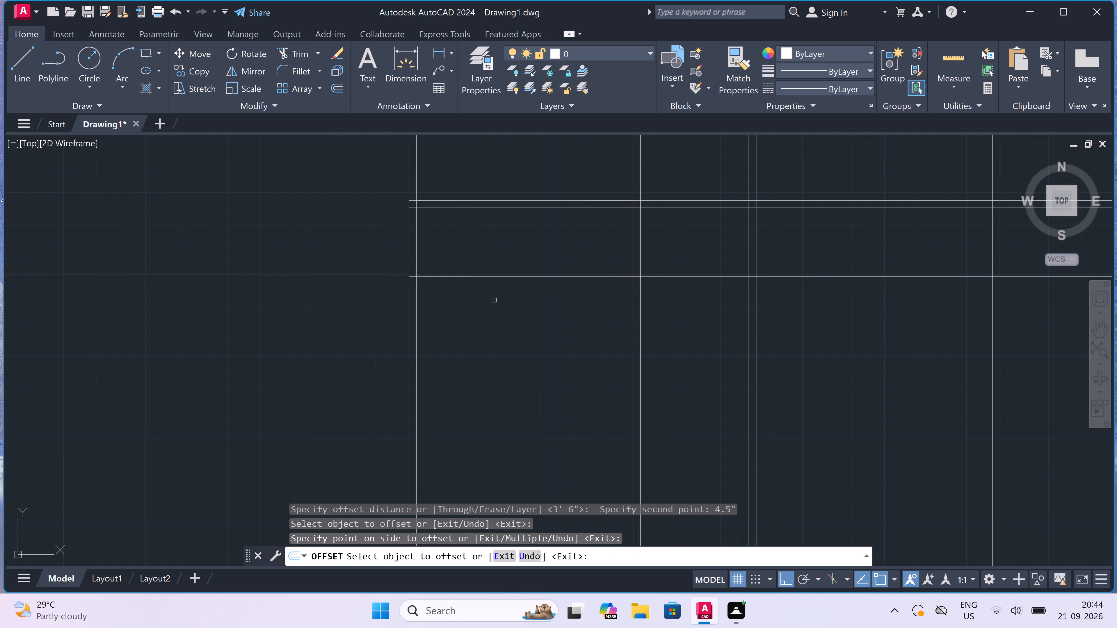
key("Escape")
Offset the lower face of the second horizontal wall below the rooms 4' downward.
key("space")
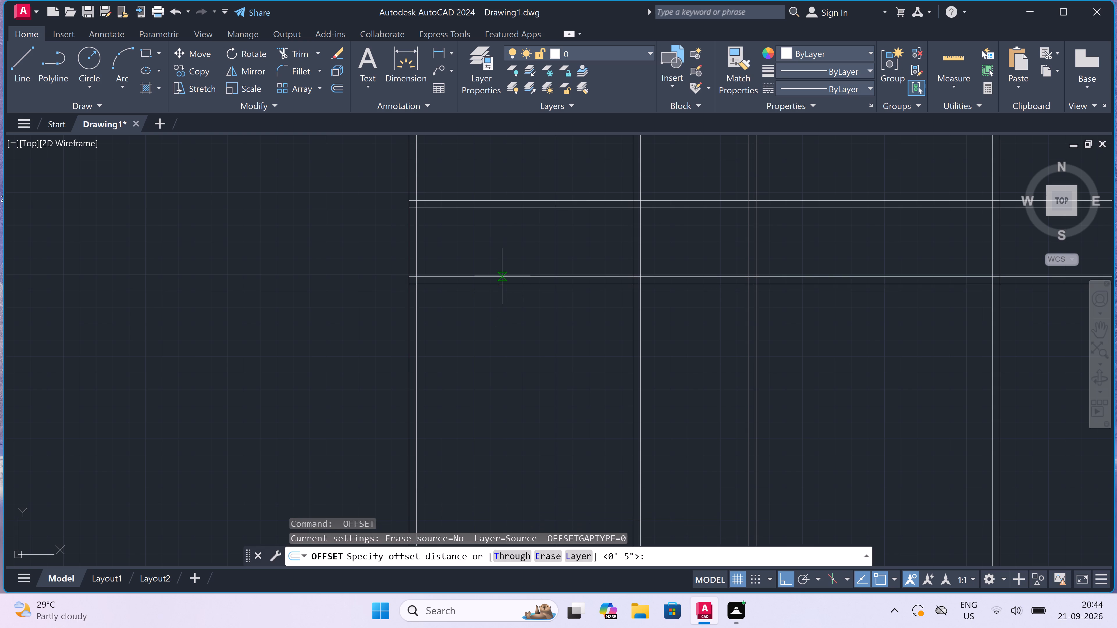
left_click(492, 286)
scroll(486, 343, "up", 2)
scroll(486, 343, "down", 1)
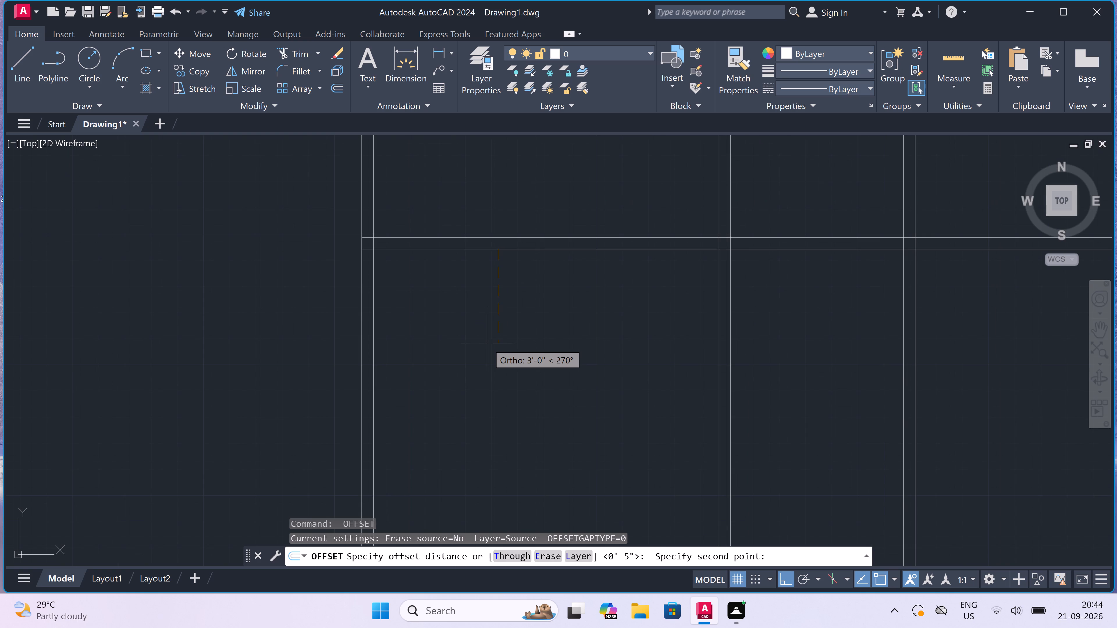
type("4'")
key("space")
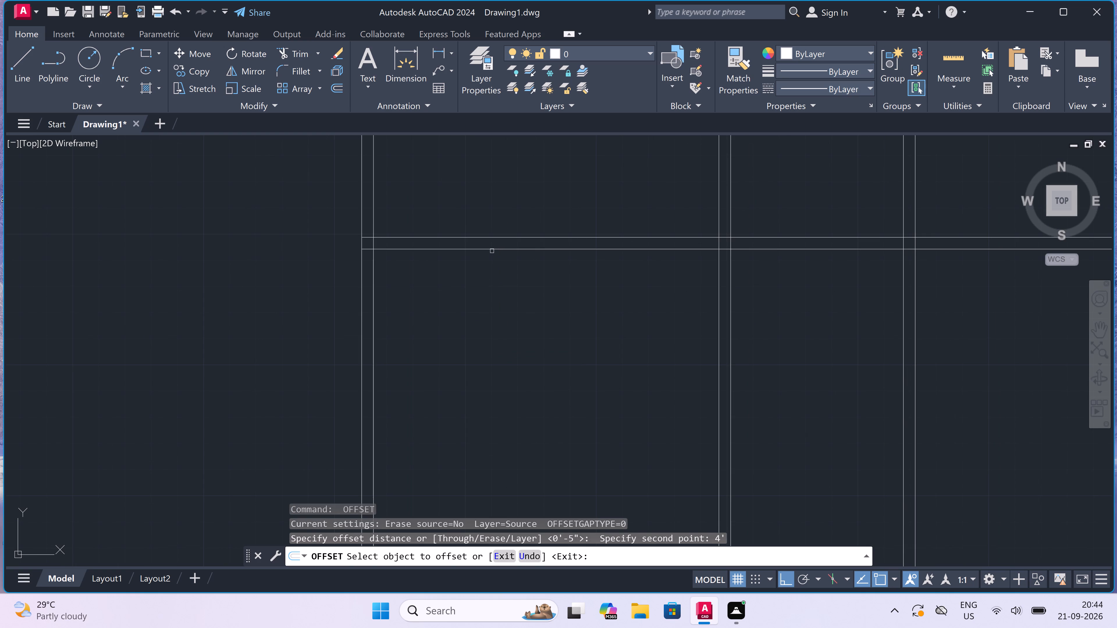
left_click_drag(493, 249, 492, 259)
left_click(492, 301)
scroll(493, 302, "down", 1)
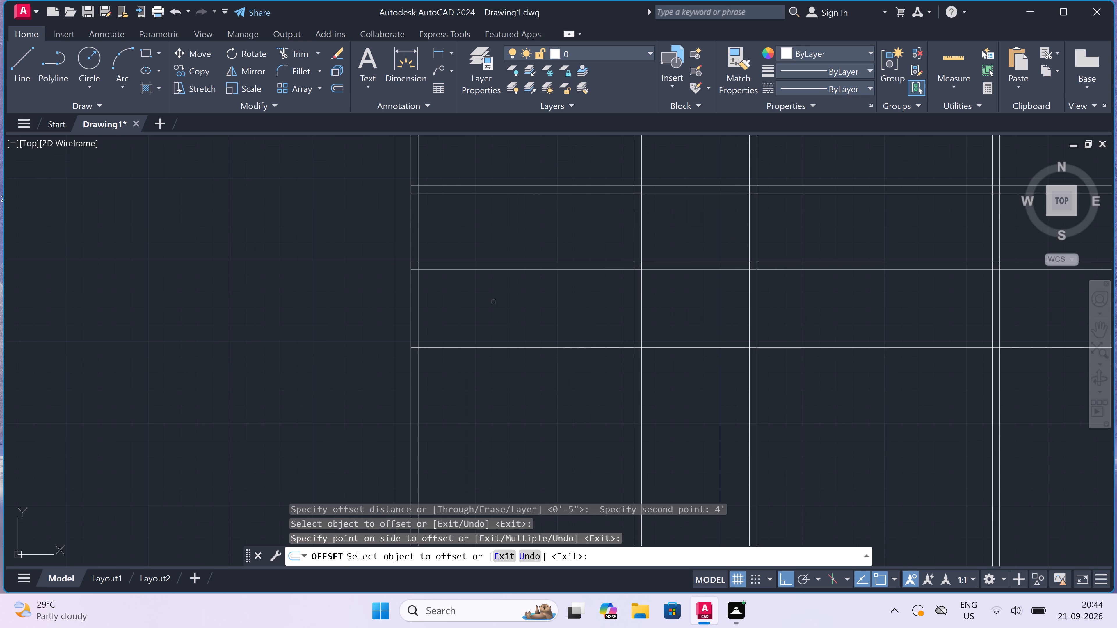
key("Escape")
Offset the lowest horizontal line 4.4" downward to form the third horizontal wall below the rooms.
key("space")
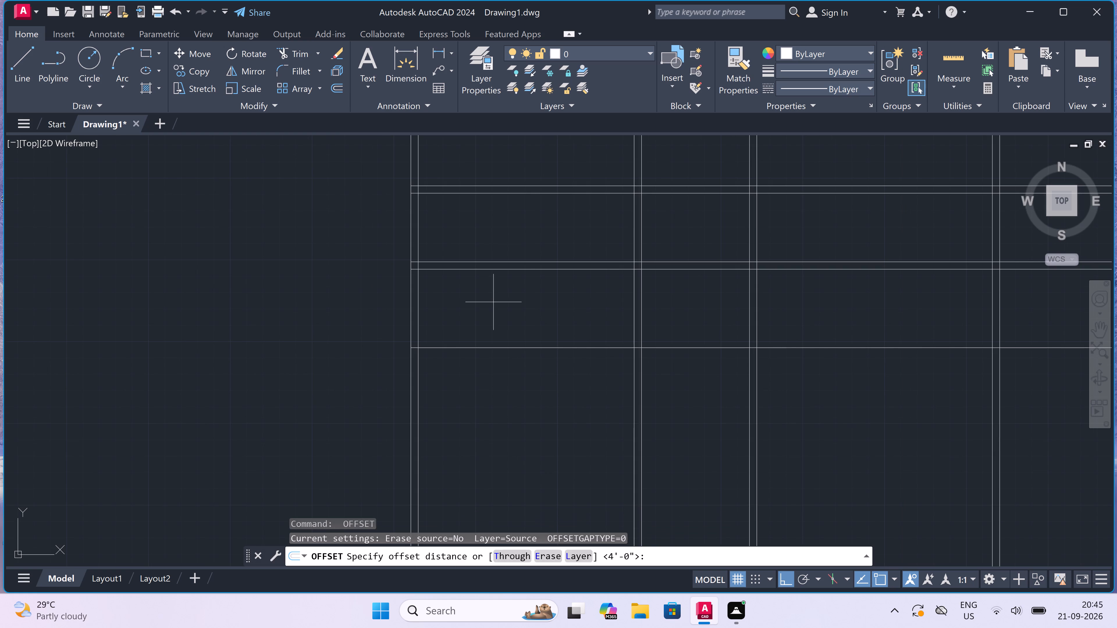
scroll(497, 306, "down", 1)
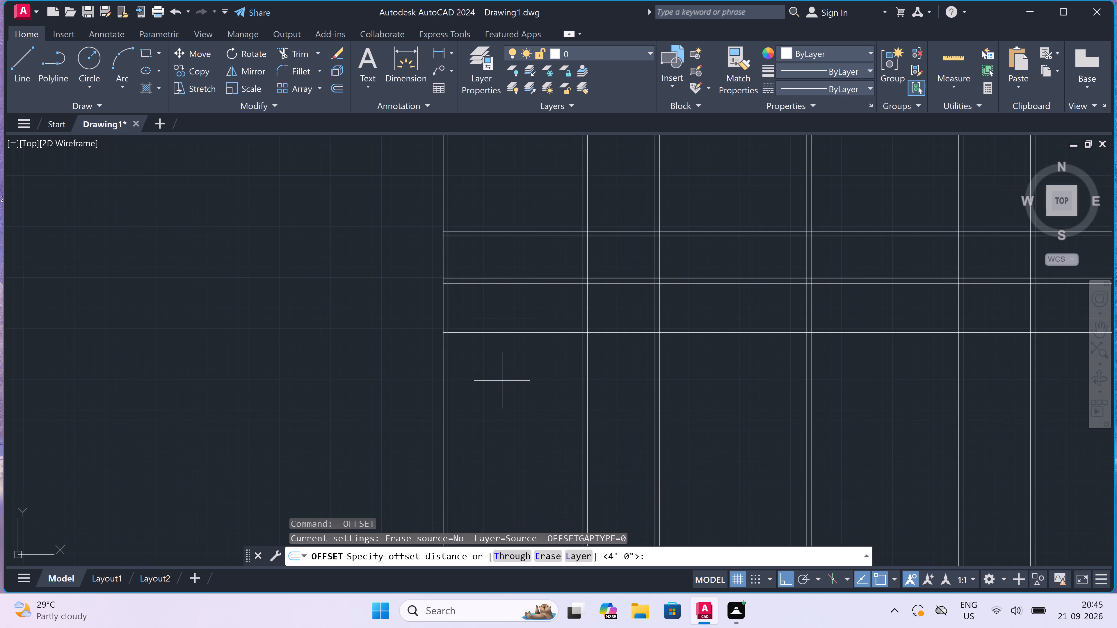
left_click_drag(500, 332, 503, 367)
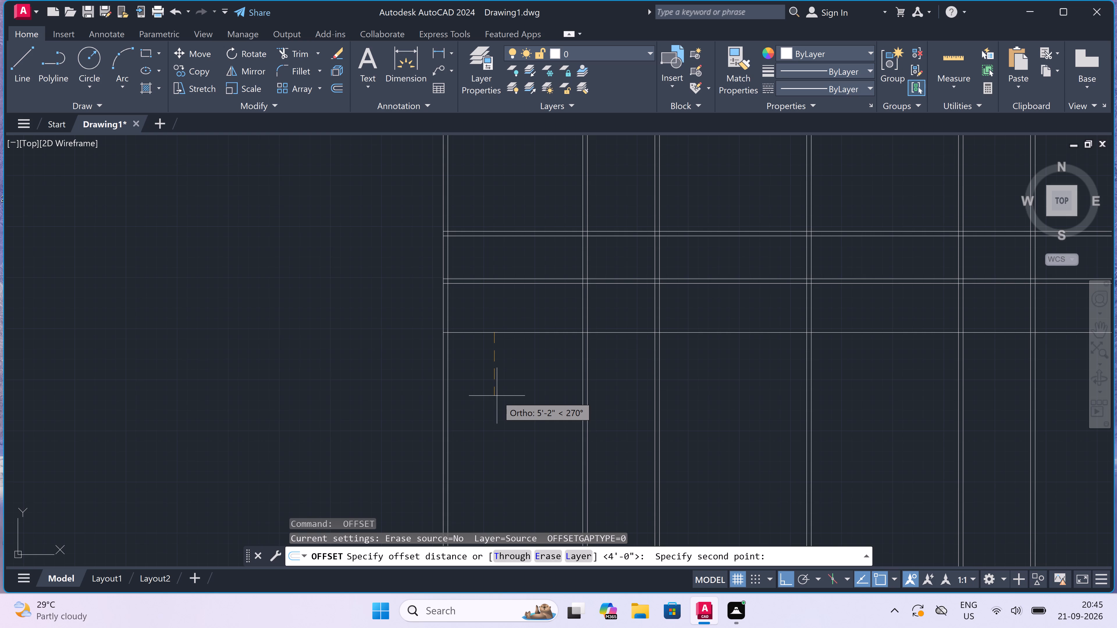
type("4.")
key("4")
type("\"")
key("space")
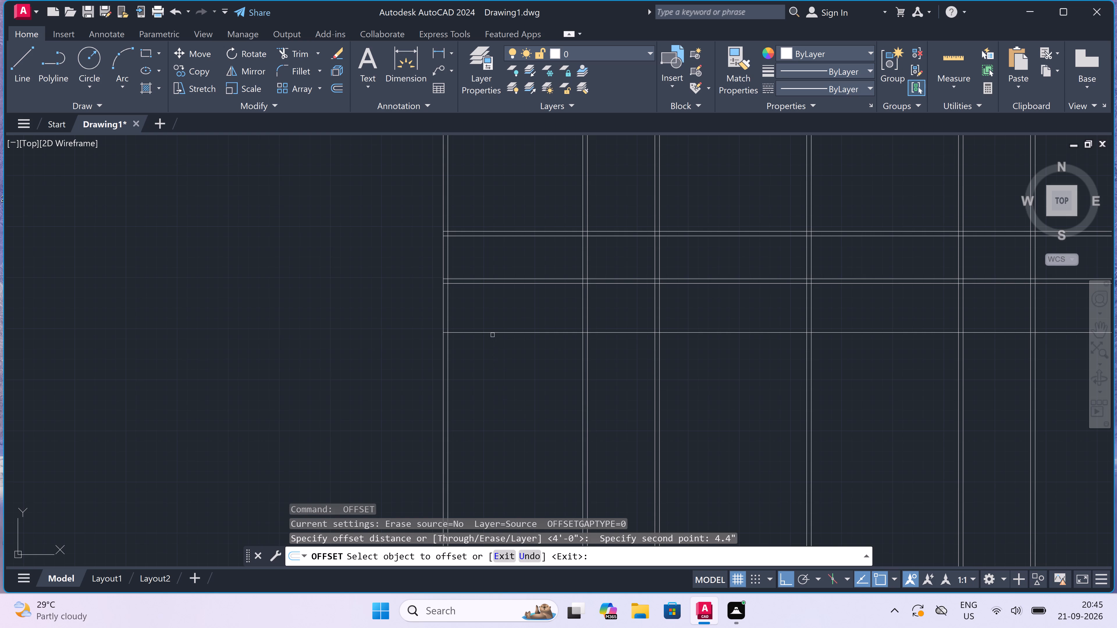
left_click_drag(492, 334, 493, 350)
left_click(493, 358)
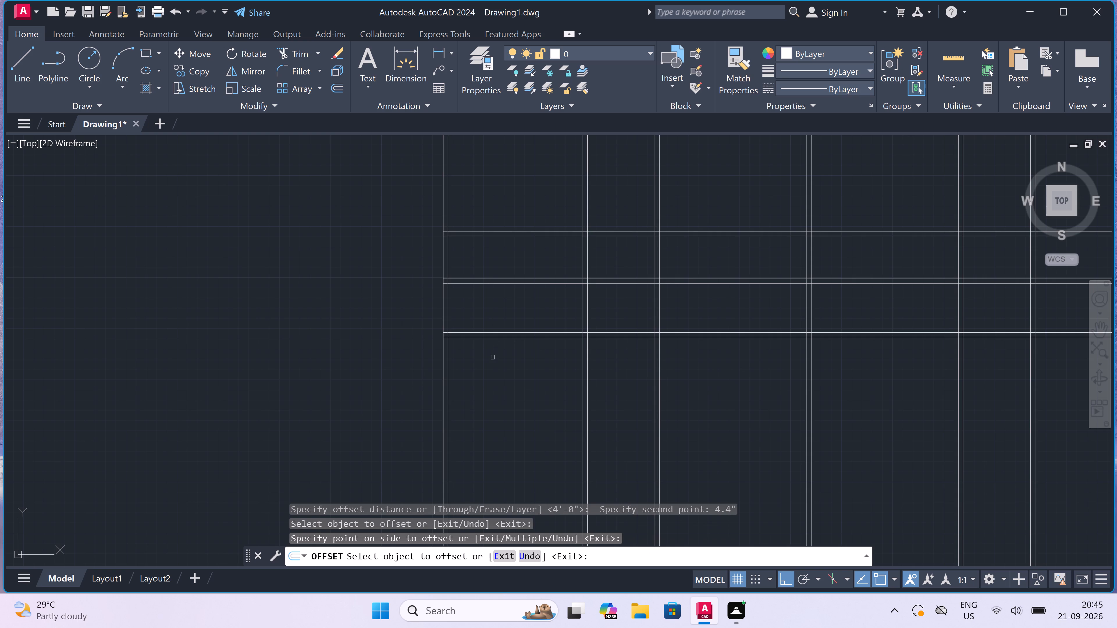
scroll(493, 357, "down", 2)
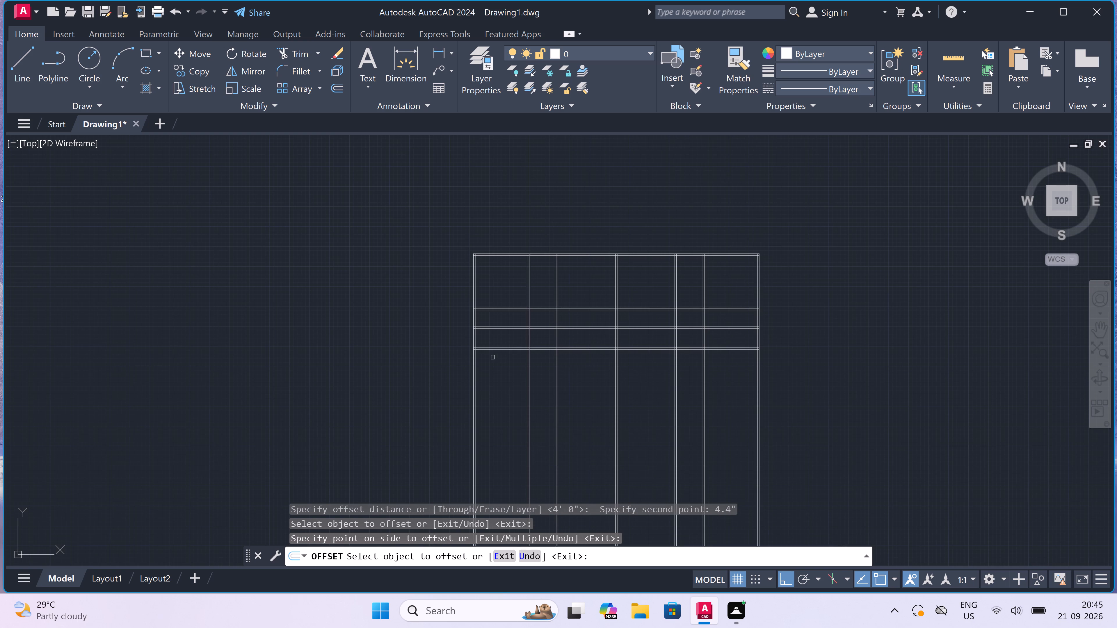
scroll(493, 357, "down", 1)
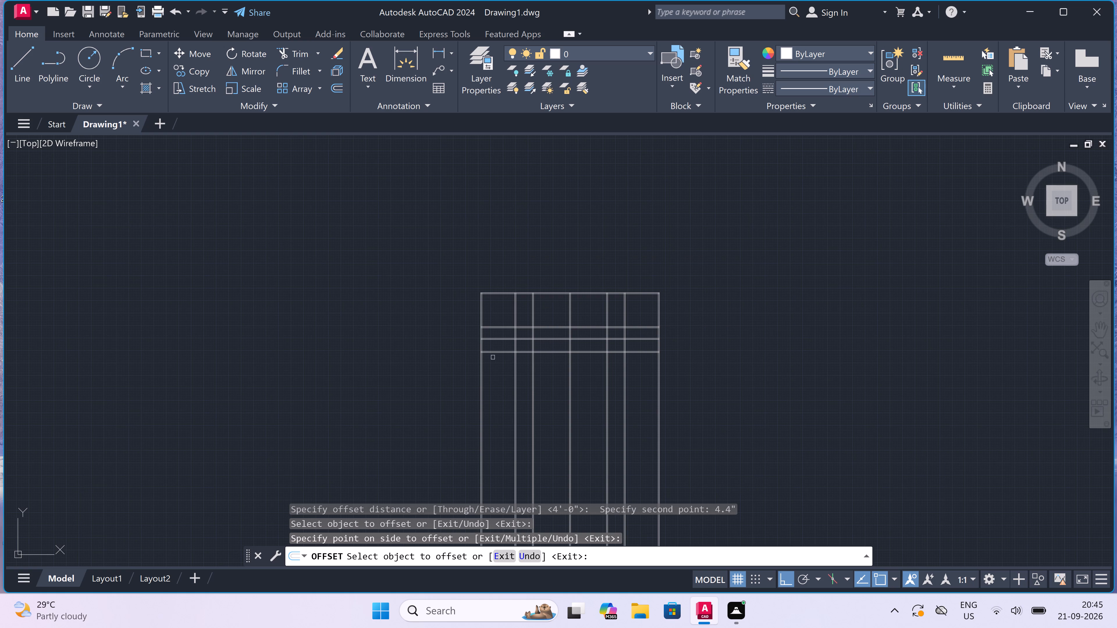
key("Escape")
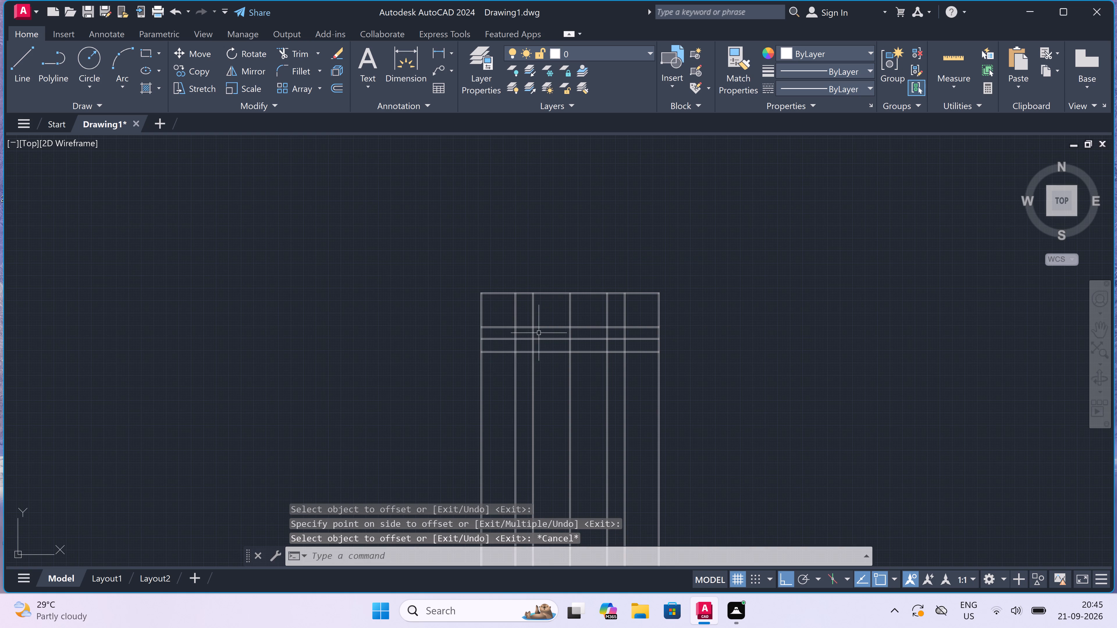
Draw a line from the first room's lower-left wall corner 7' right along the wall's lower face, then down to the third wall's lower face.
scroll(540, 331, "up", 2)
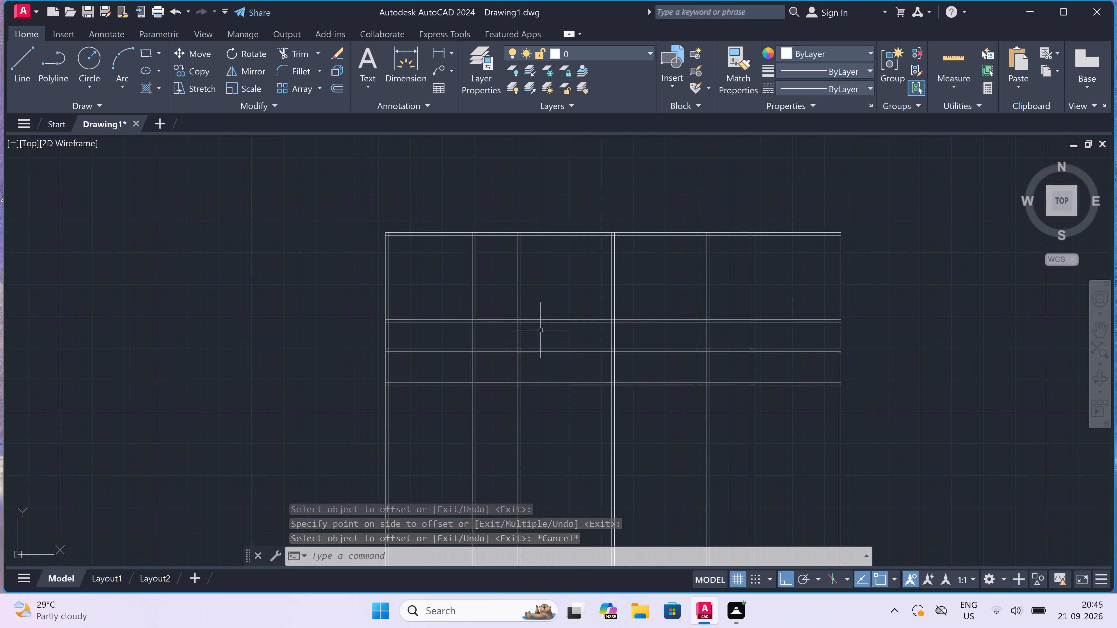
scroll(524, 330, "down", 1)
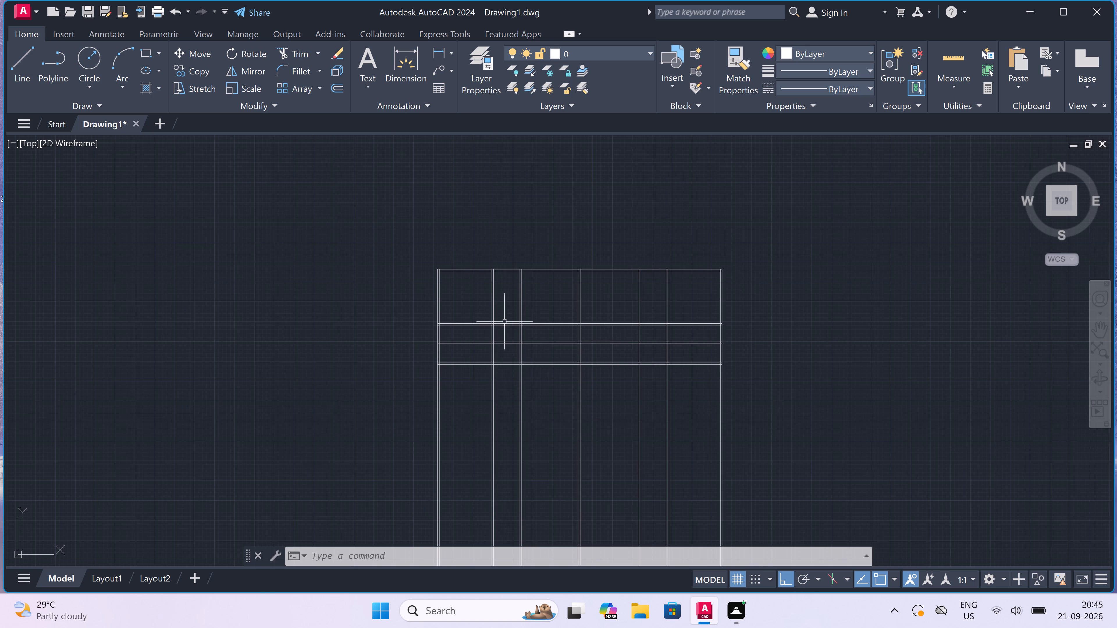
scroll(503, 322, "up", 2)
scroll(503, 322, "down", 1)
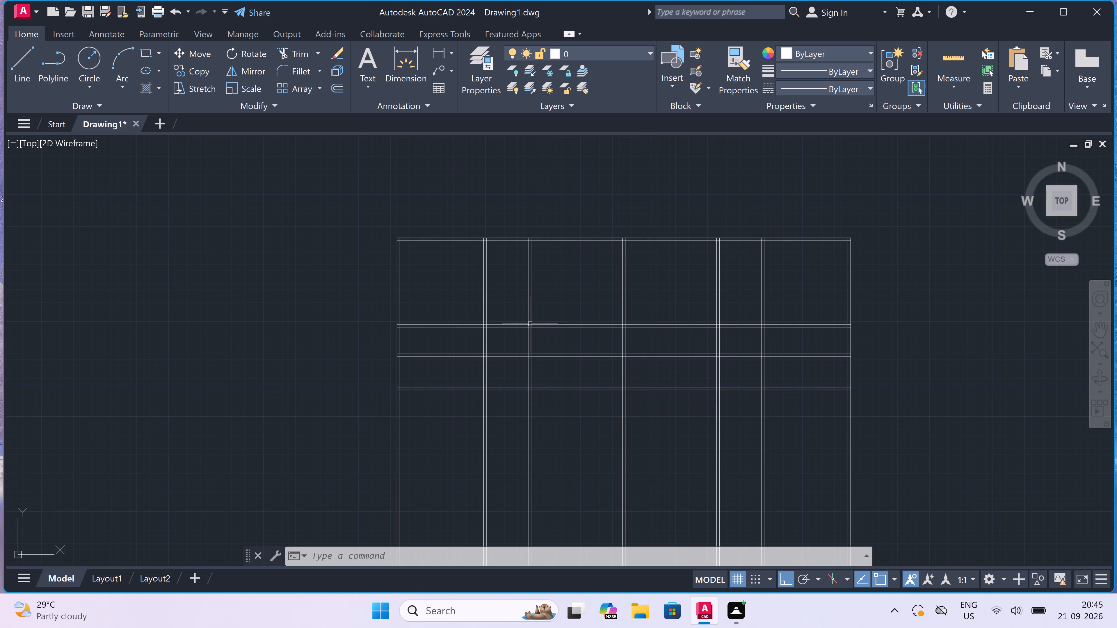
scroll(423, 334, "up", 1)
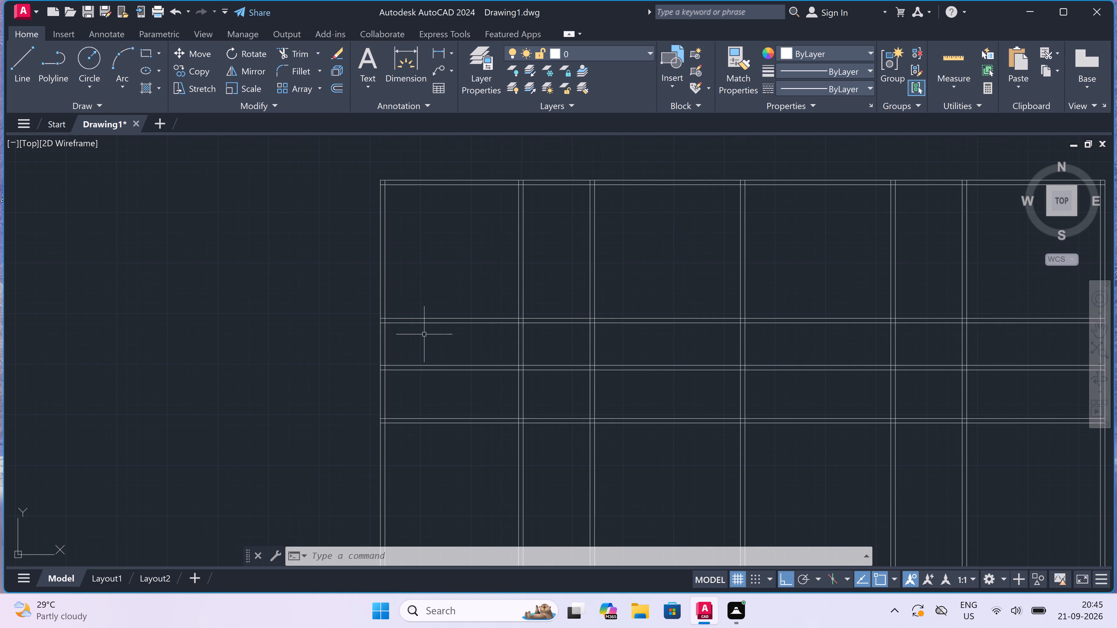
scroll(424, 334, "up", 1)
type("l")
key("space")
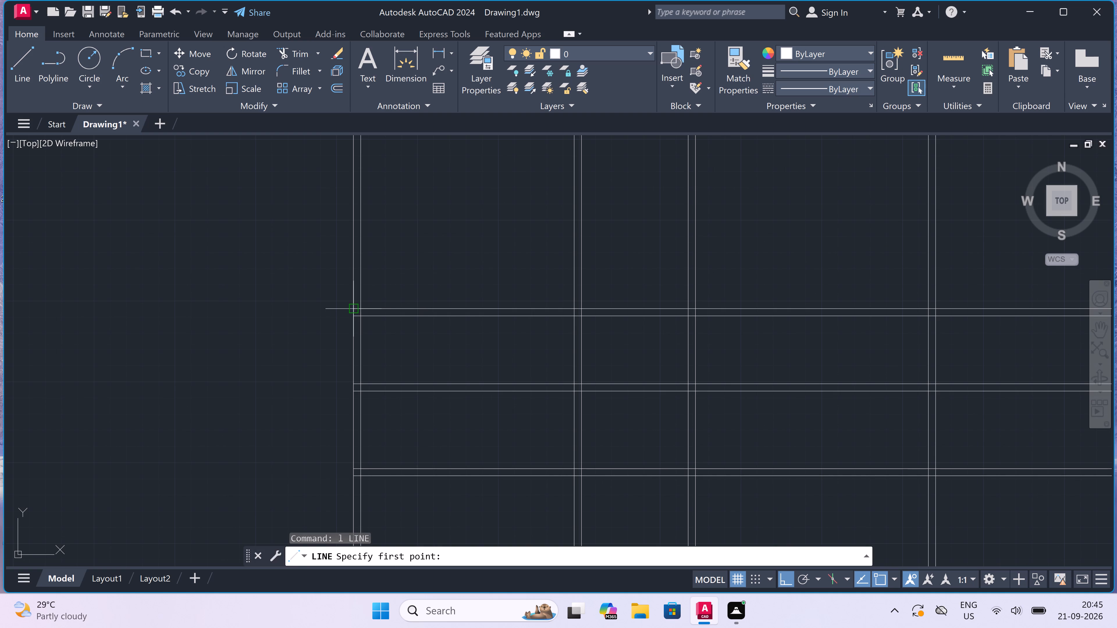
left_click_drag(360, 316, 368, 318)
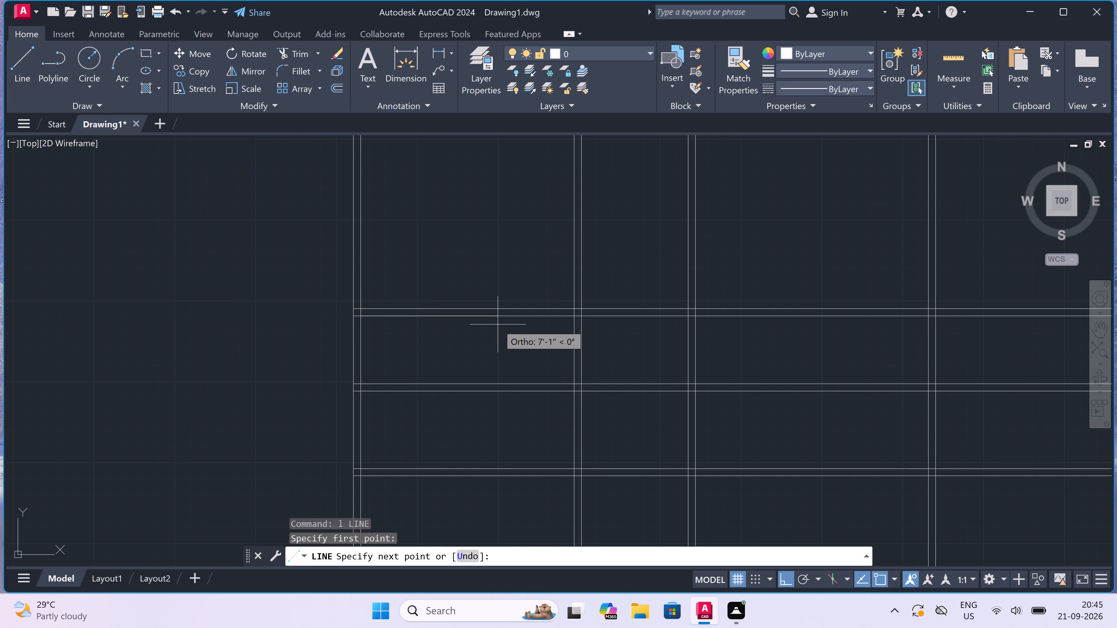
type("7'")
key("space")
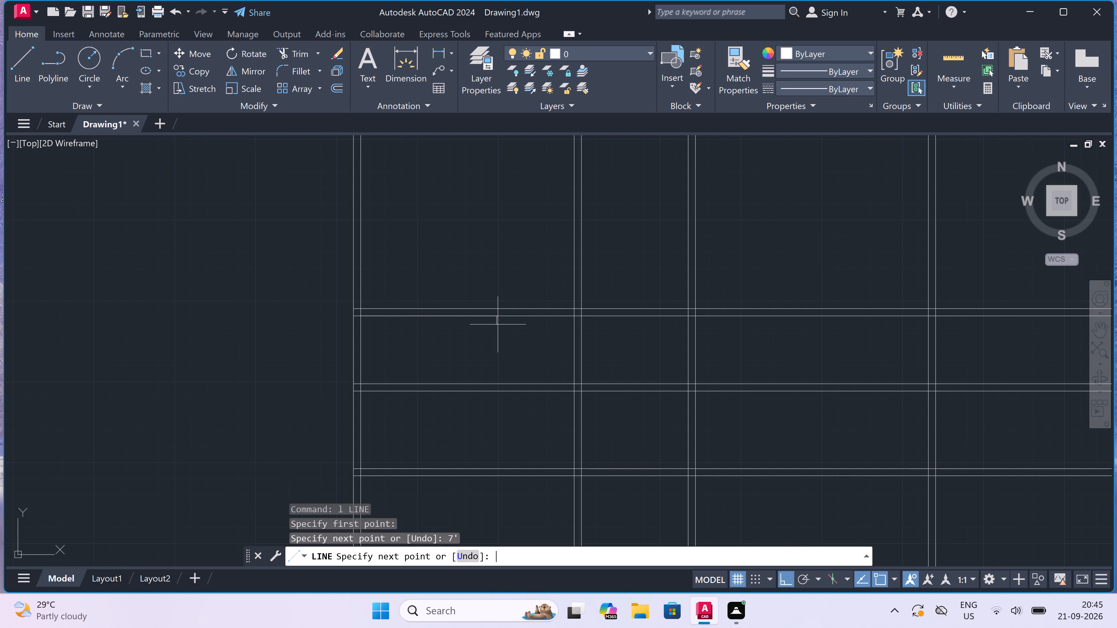
left_click(500, 477)
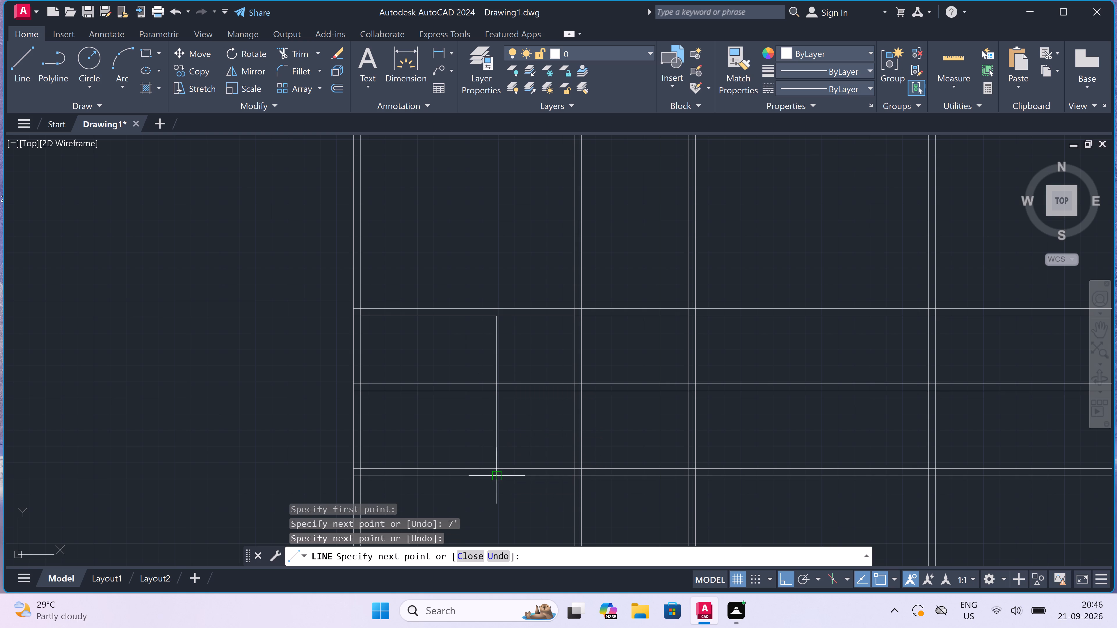
key("Escape")
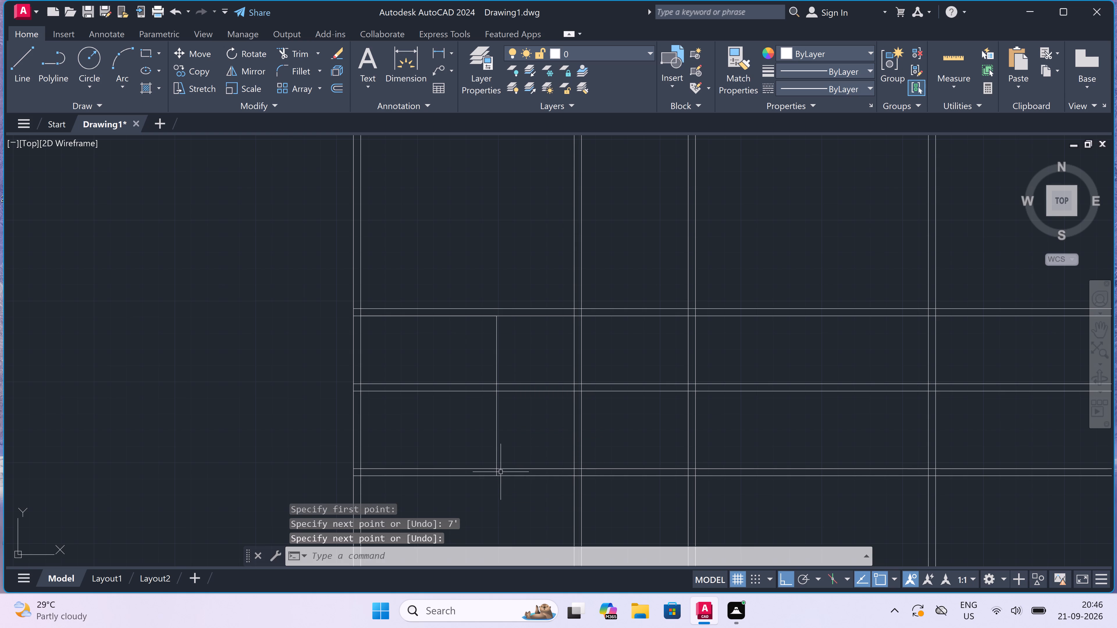
Draw a line from the partition line's lower end 4.5" right, then up to the first horizontal wall's upper face.
key("space")
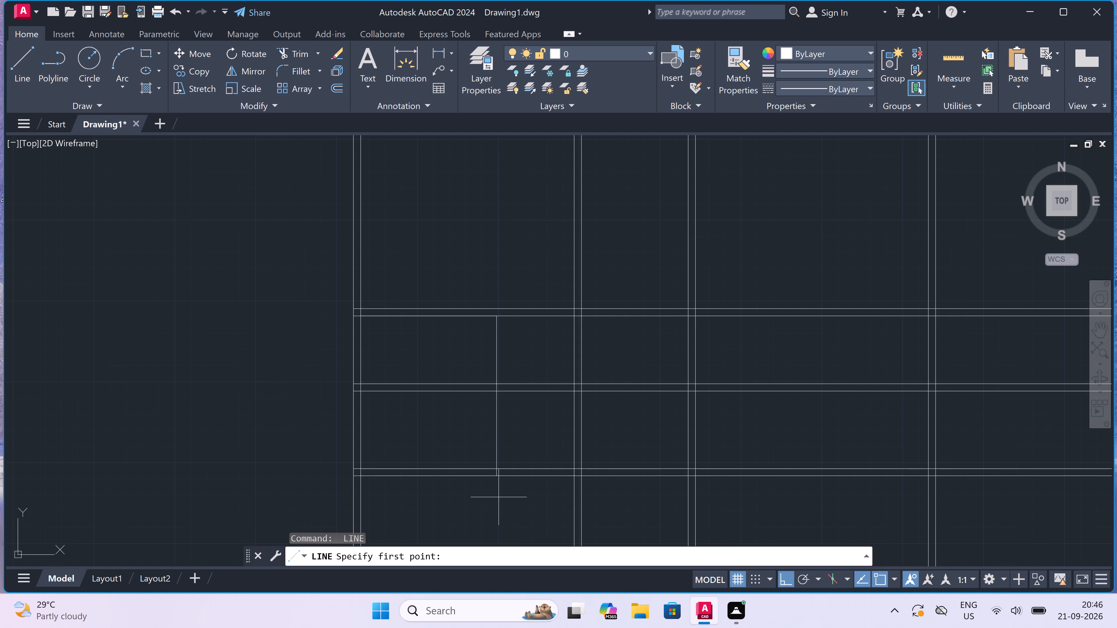
left_click_drag(494, 475, 498, 478)
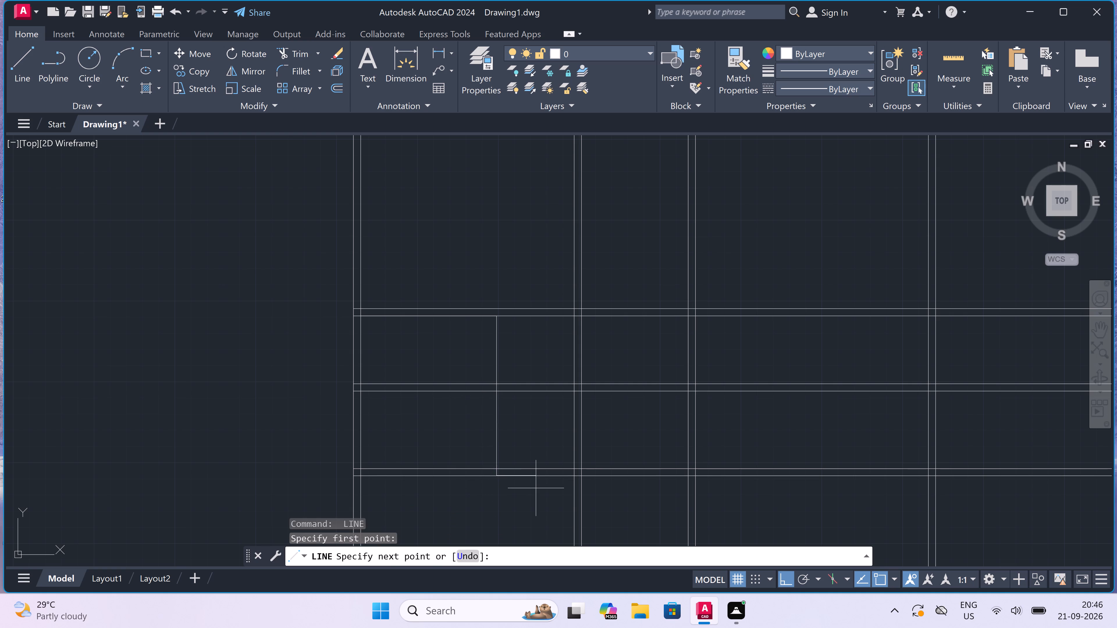
type("4.5\"")
key("space")
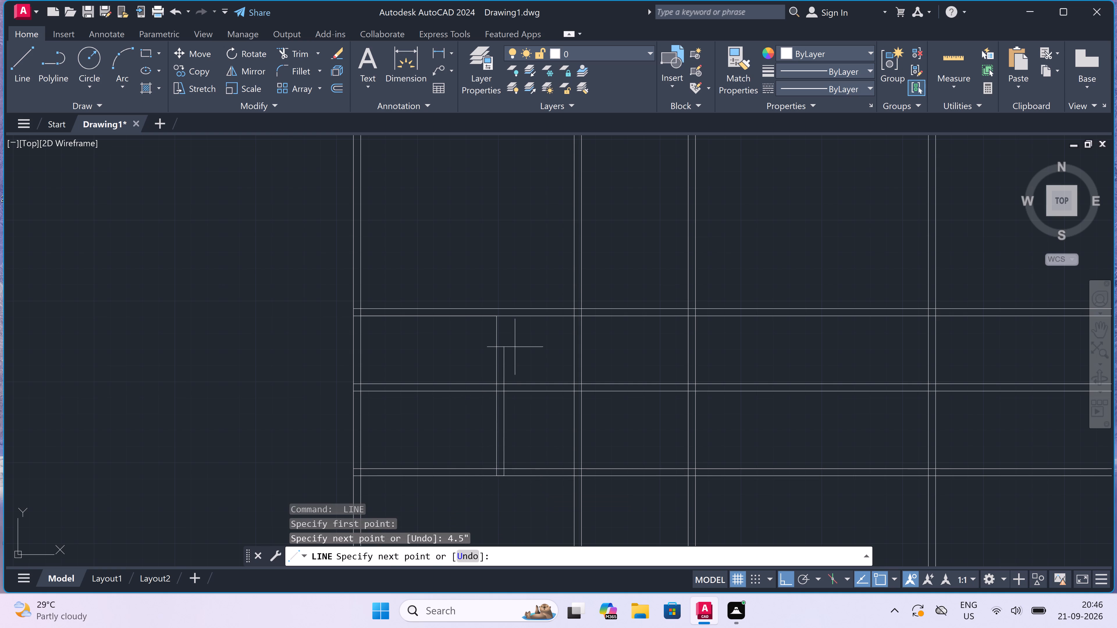
left_click(501, 311)
key("Escape")
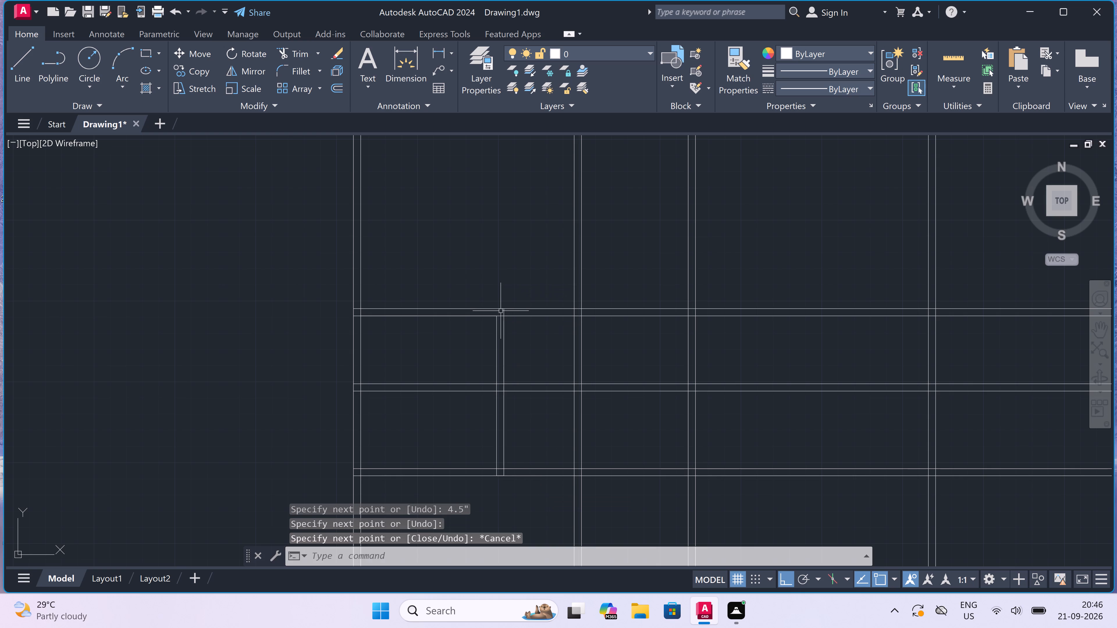
Draw two door jamb lines across the first horizontal wall, just right of the partition and just left of the first room's right wall.
key("space")
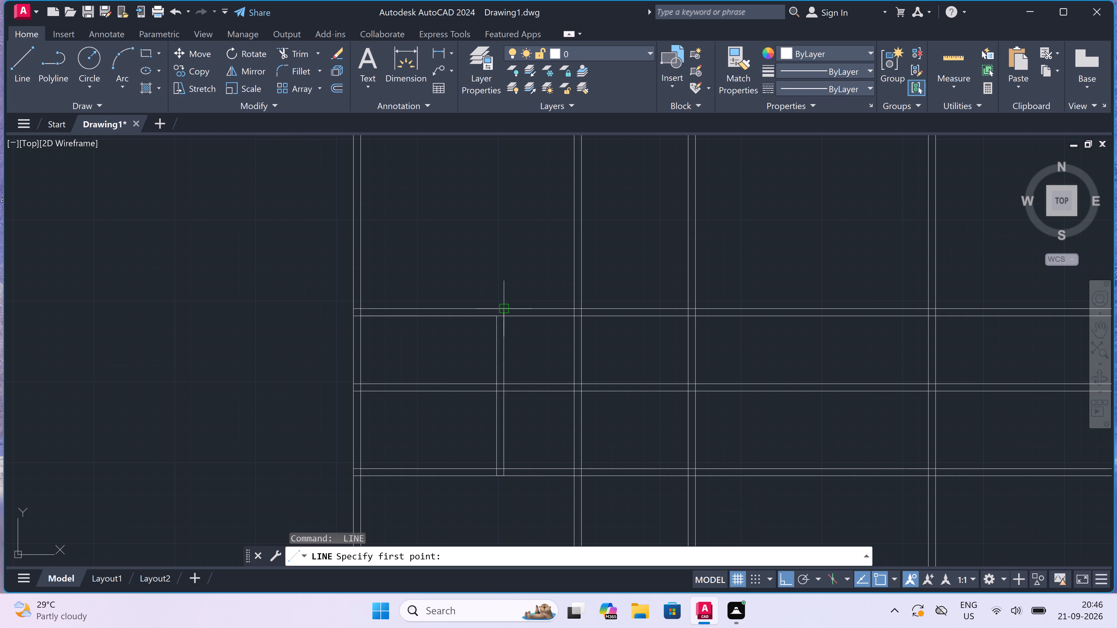
scroll(501, 309, "up", 1)
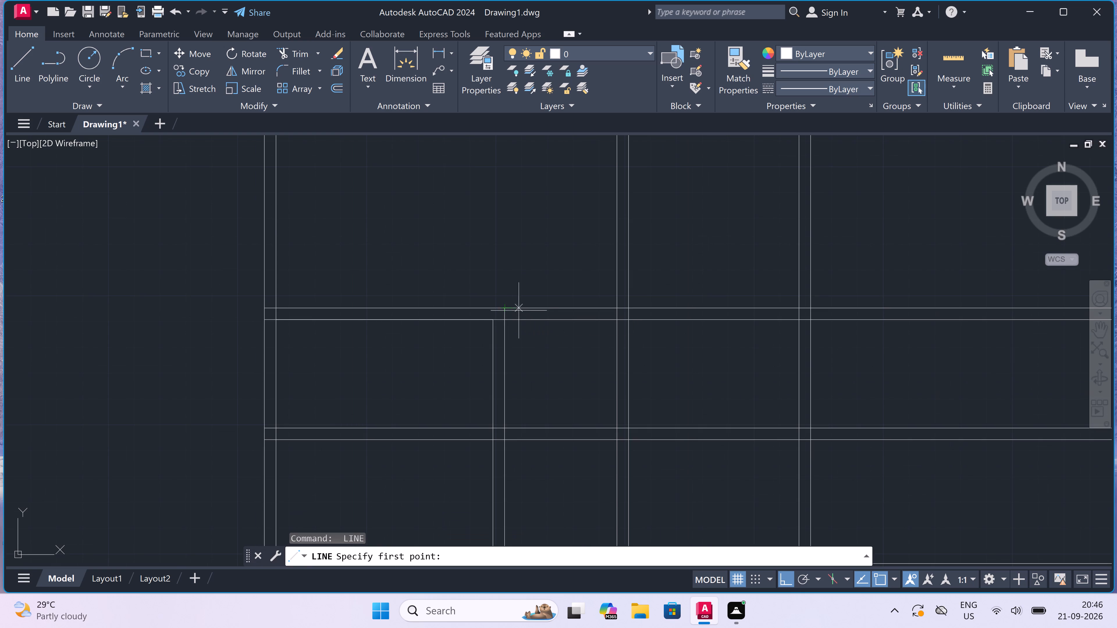
left_click(527, 307)
scroll(526, 307, "up", 2)
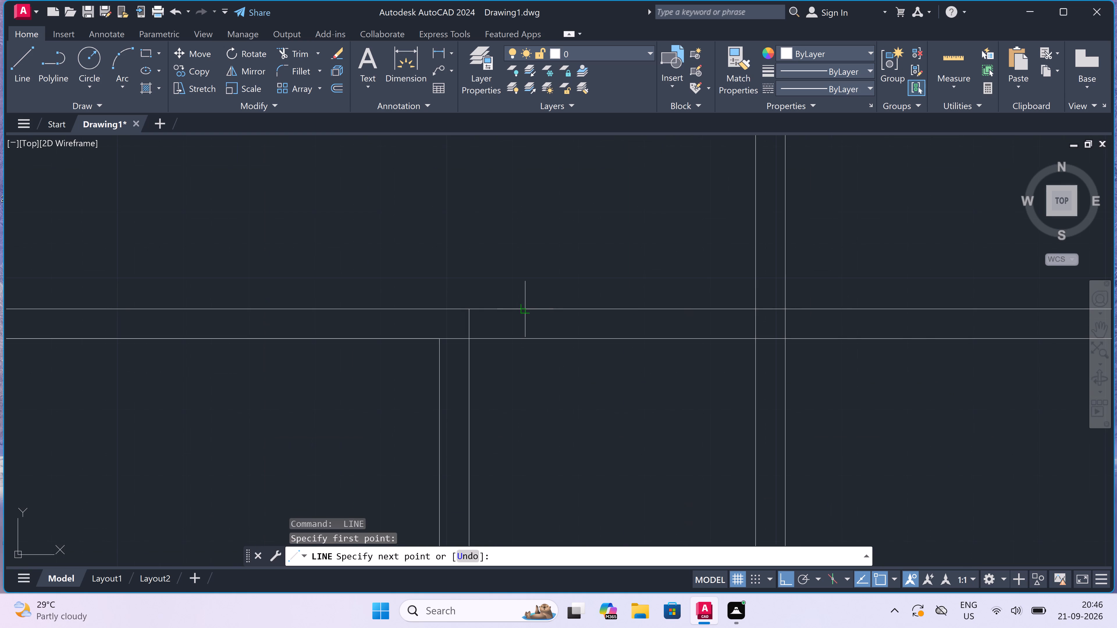
key("ctrl+z")
scroll(516, 304, "up", 2)
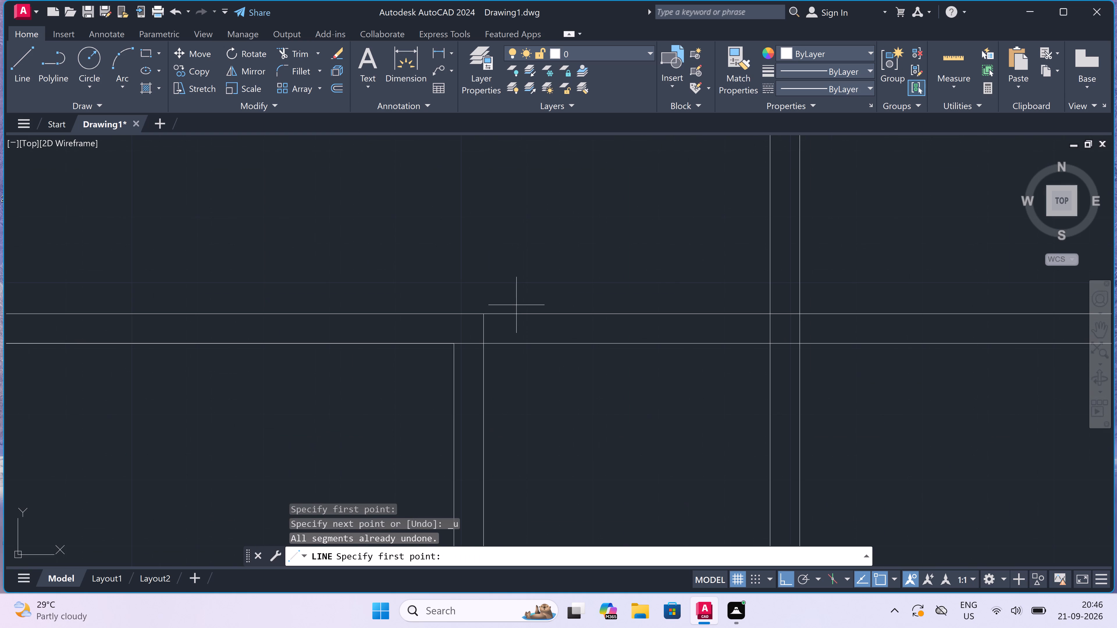
left_click(513, 315)
left_click(513, 346)
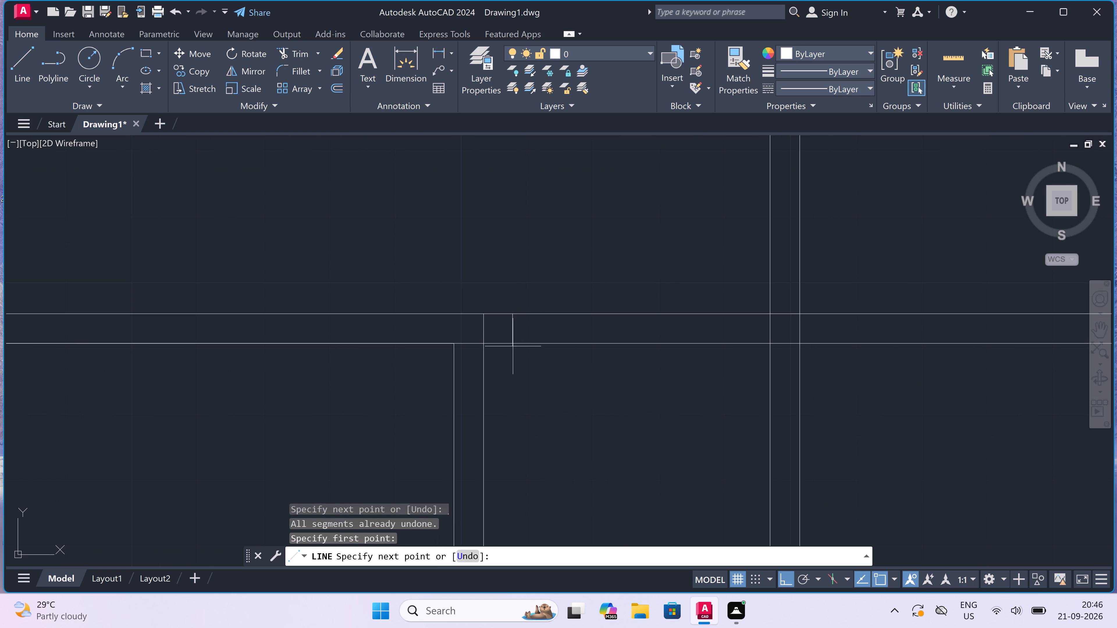
key("Escape")
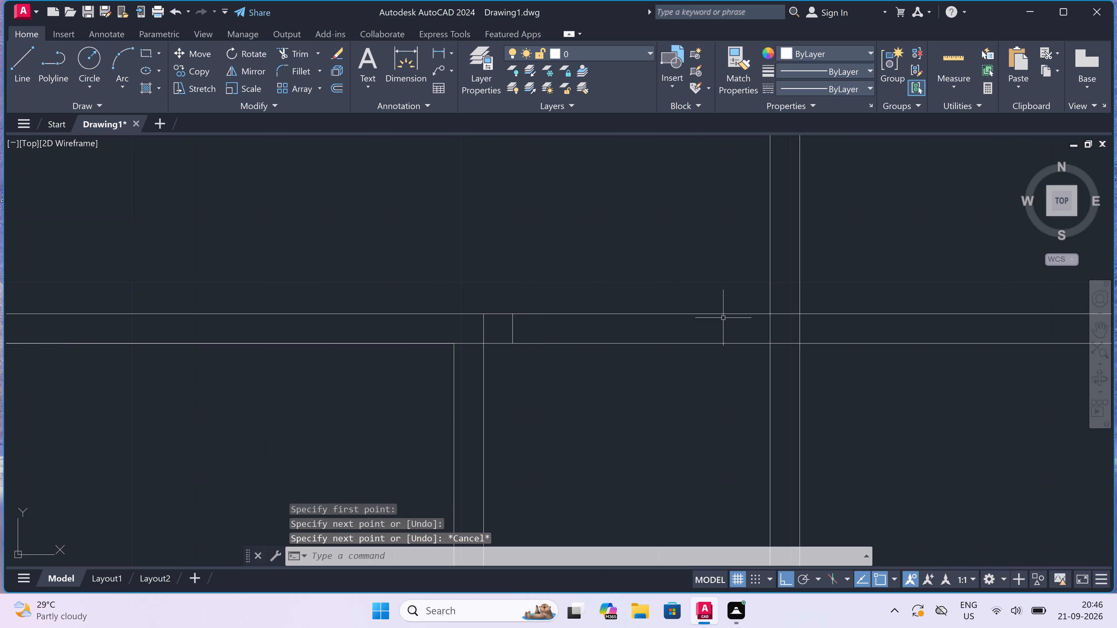
key("space")
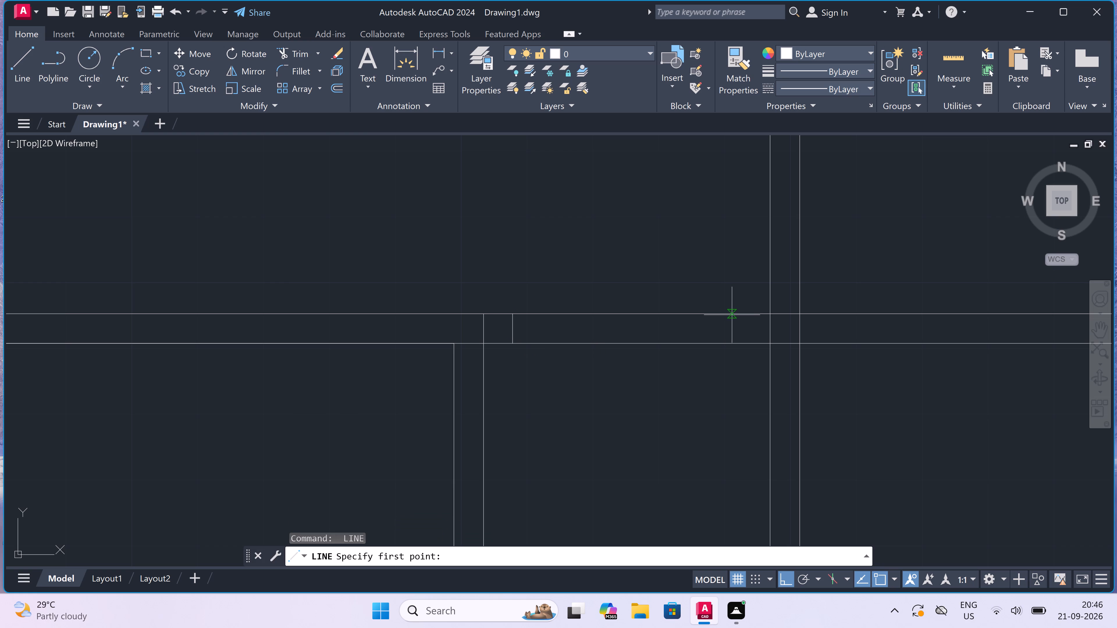
left_click(737, 316)
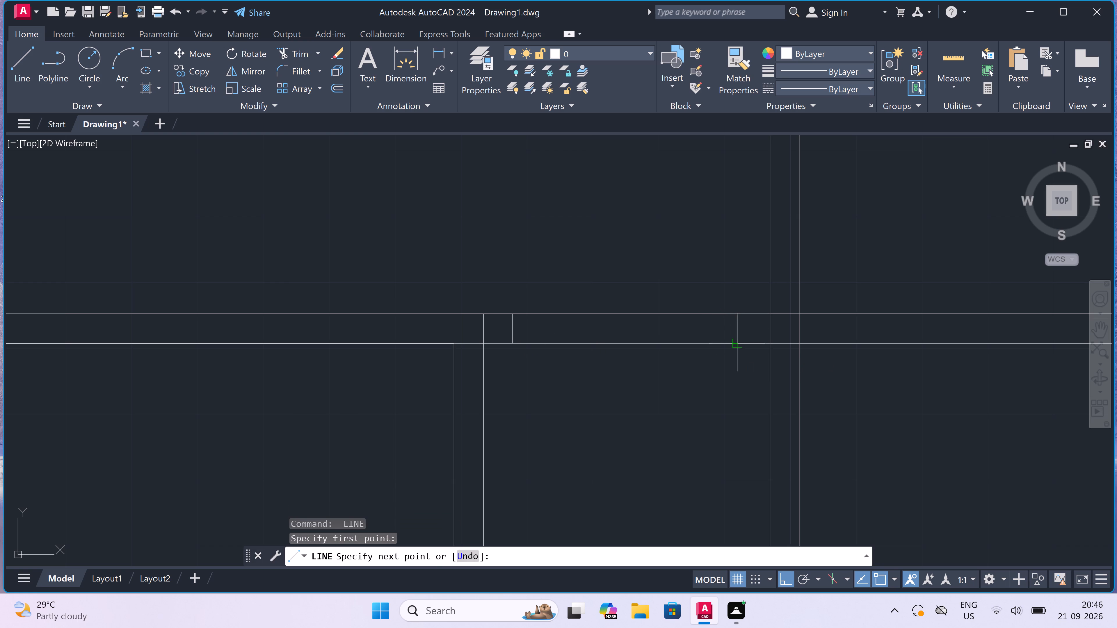
left_click(736, 346)
From the right jamb's midpoint, draw a 2" stop line to the left and a 3' door leaf line upward.
left_click_drag(737, 331, 728, 331)
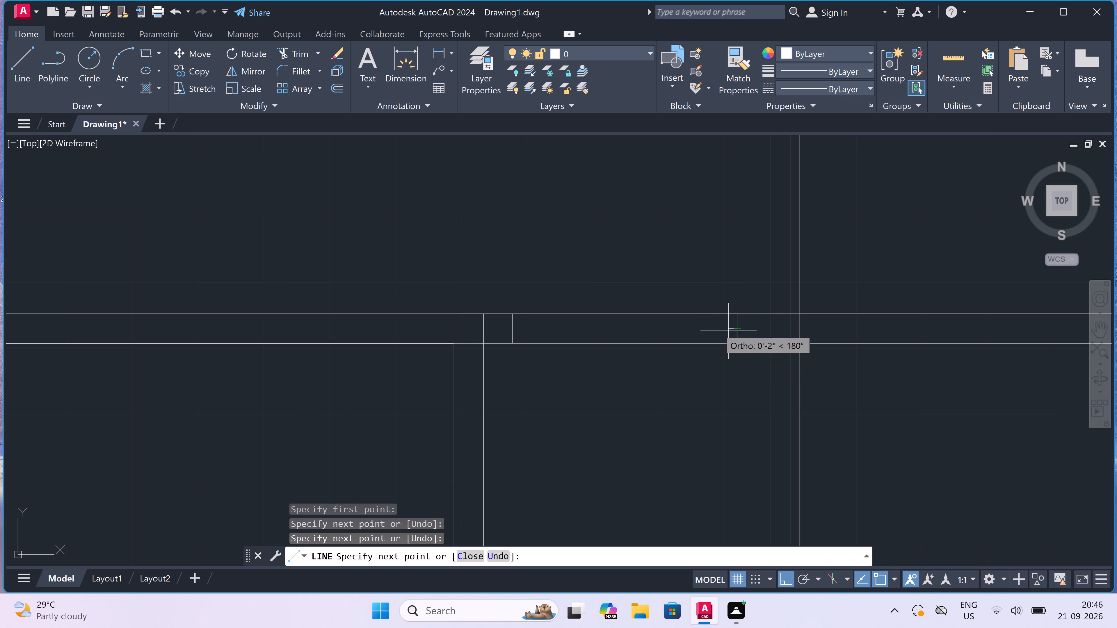
type("2\"")
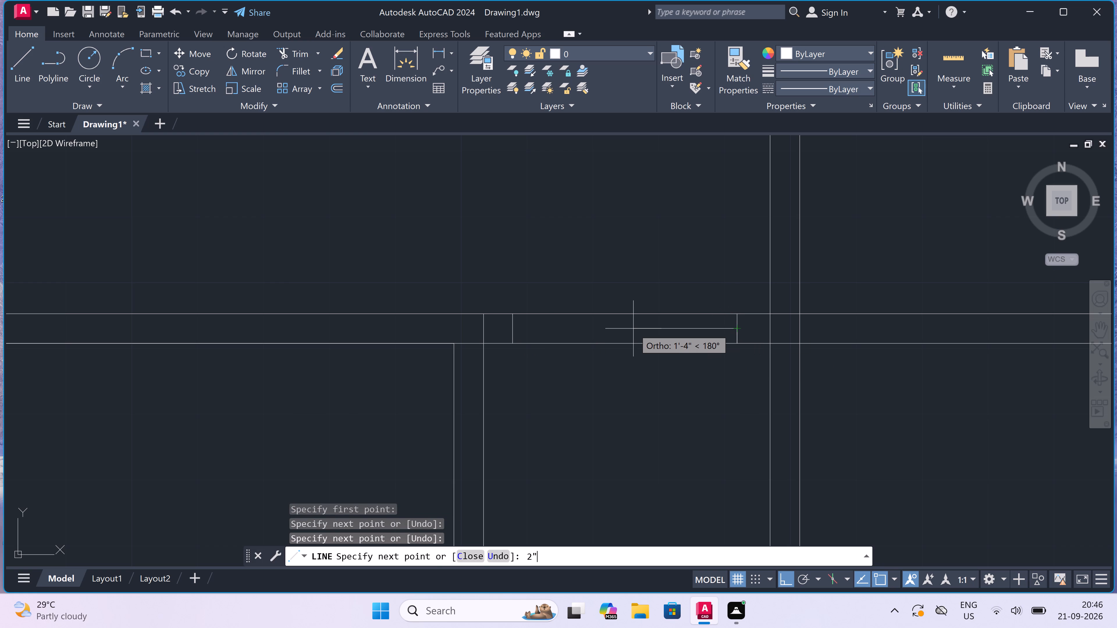
key("space")
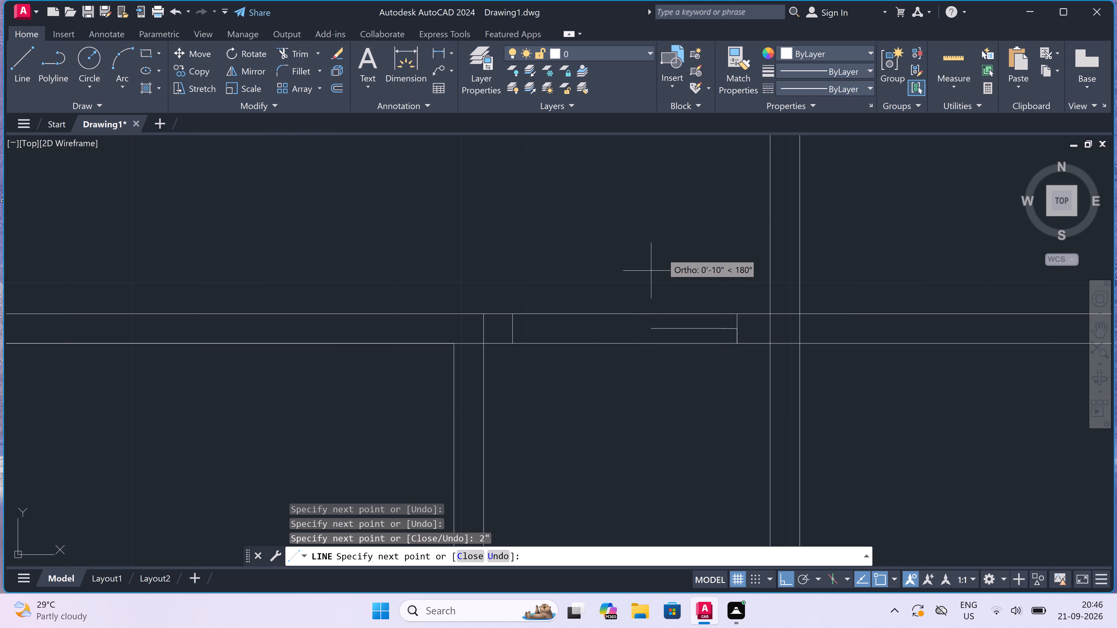
type("3'")
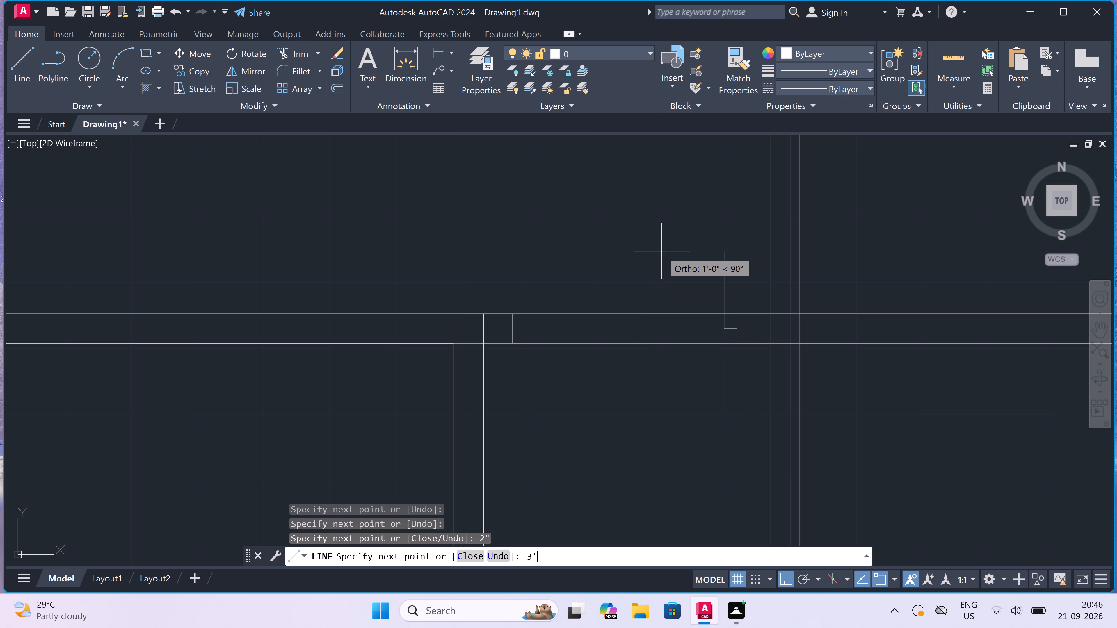
key("space")
scroll(661, 251, "down", 4)
scroll(667, 214, "up", 2)
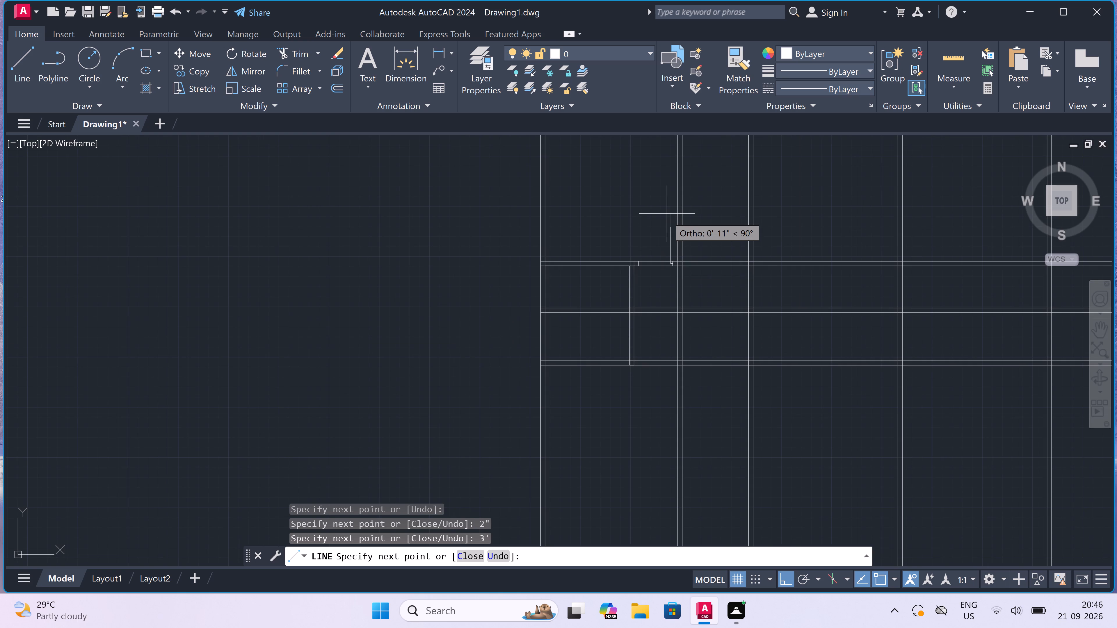
scroll(667, 214, "up", 2)
scroll(526, 357, "down", 3)
scroll(519, 390, "up", 2)
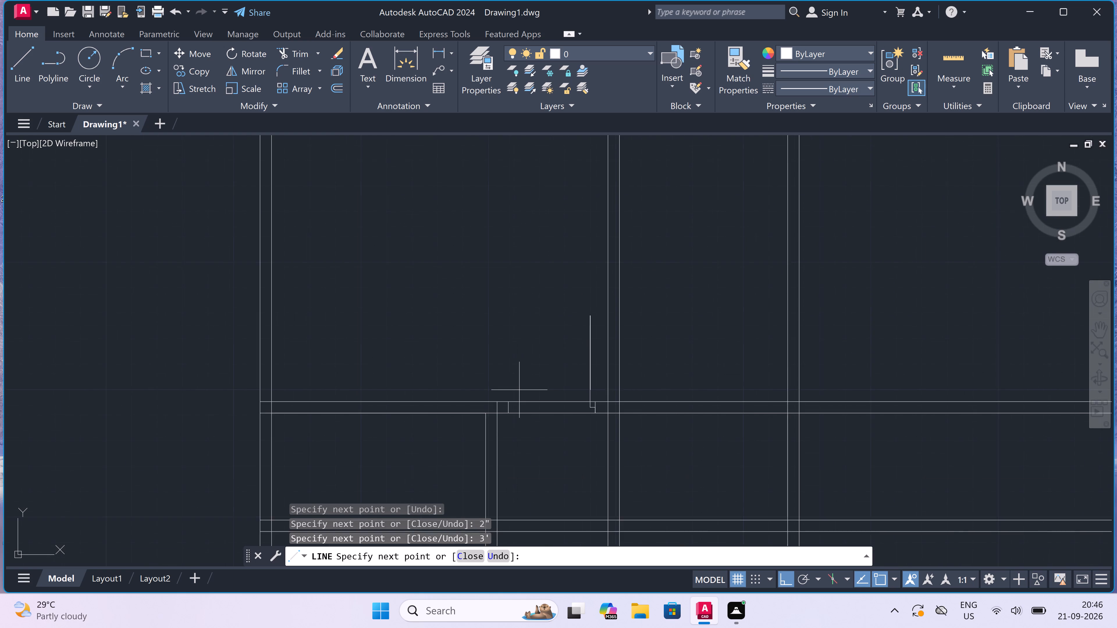
key("Escape")
Draw a 2" stop line to the right from the left jamb's midpoint.
key("space")
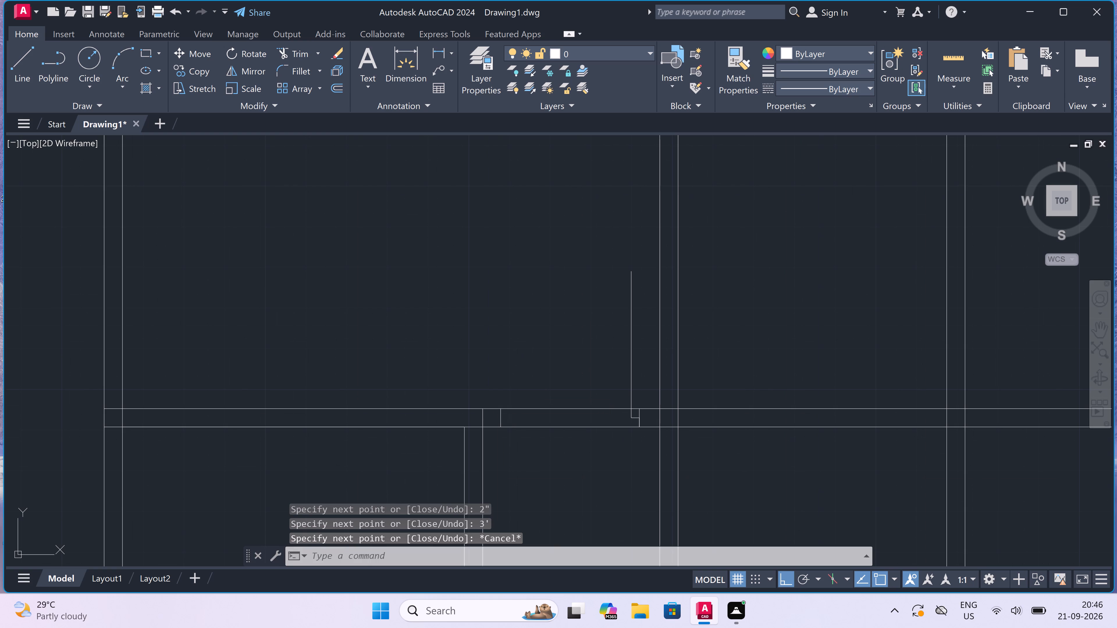
left_click(504, 418)
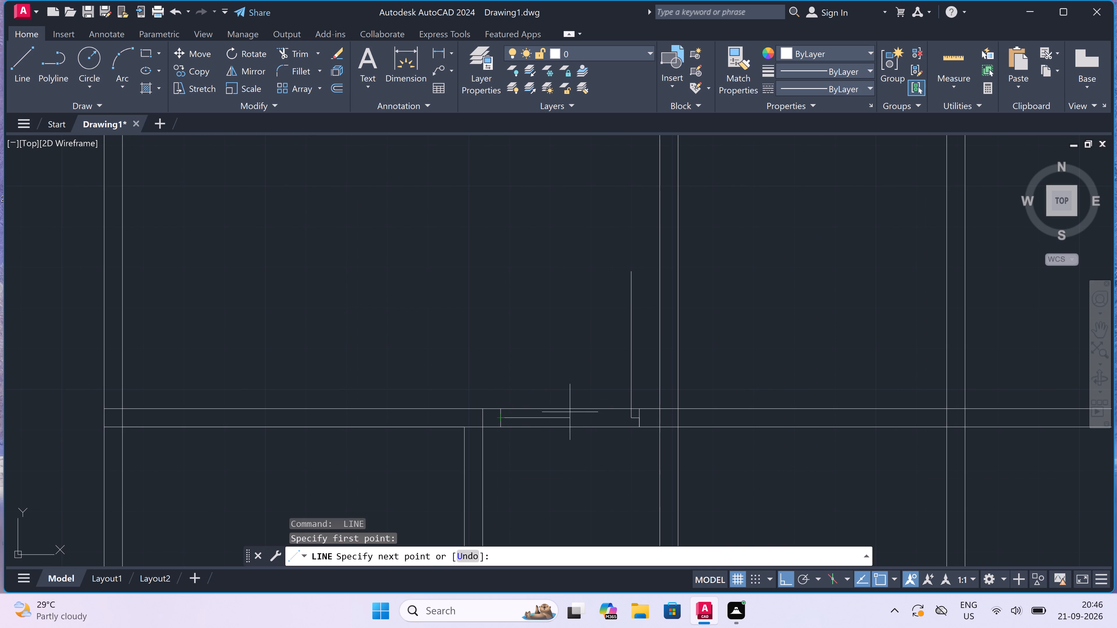
type("2\"")
key("space")
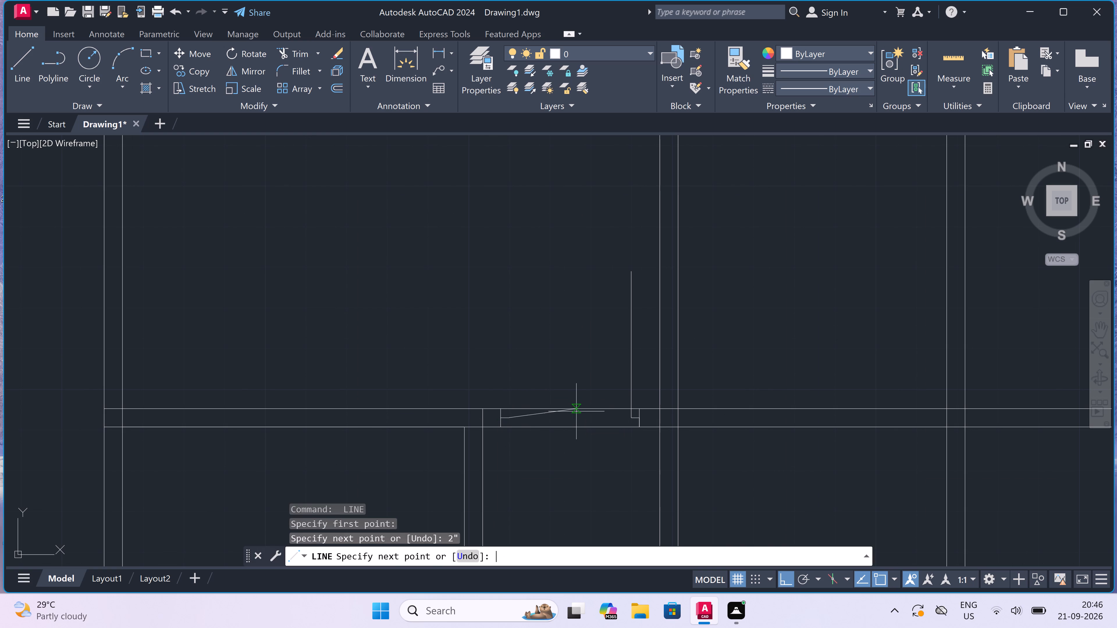
key("Escape")
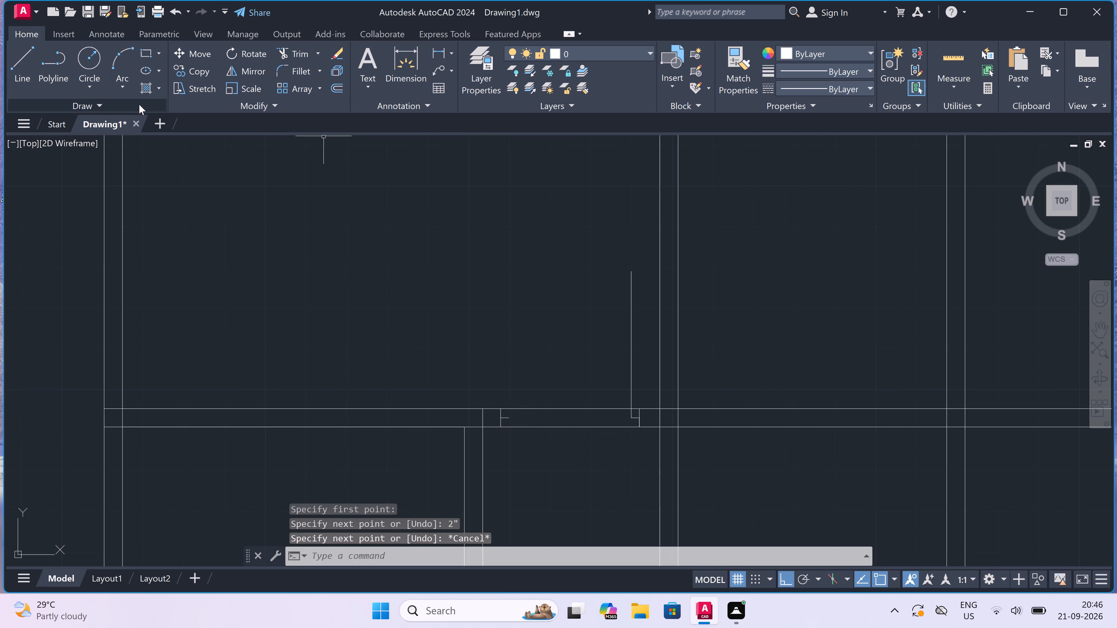
Draw the door swing with a Start, End, Direction arc from the leaf's top to the left stop's end, starting toward the left.
left_click(122, 85)
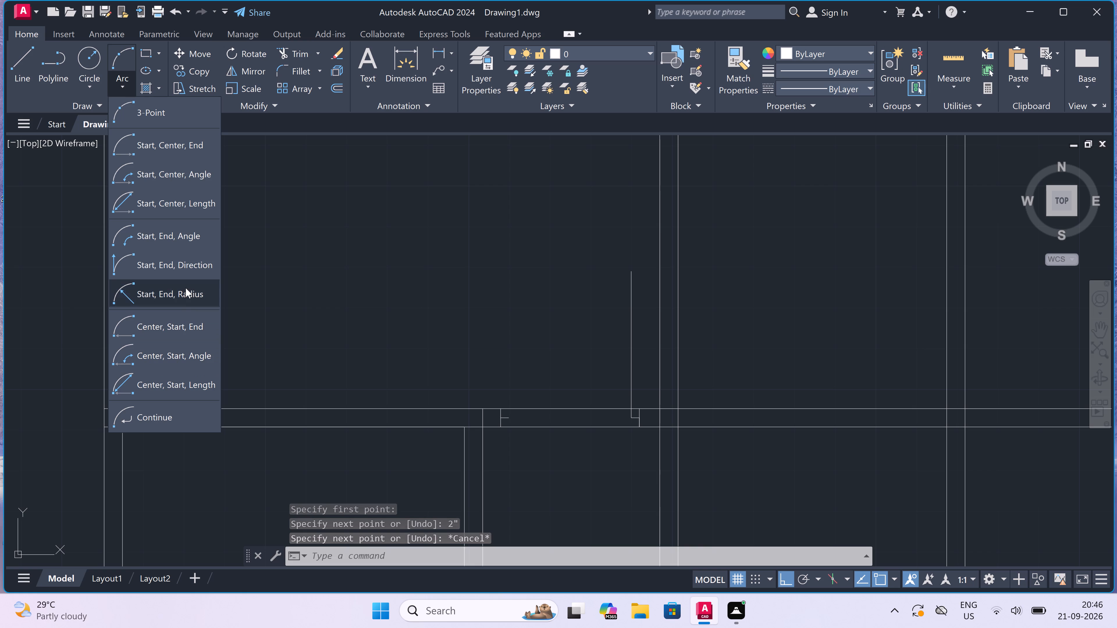
left_click(185, 269)
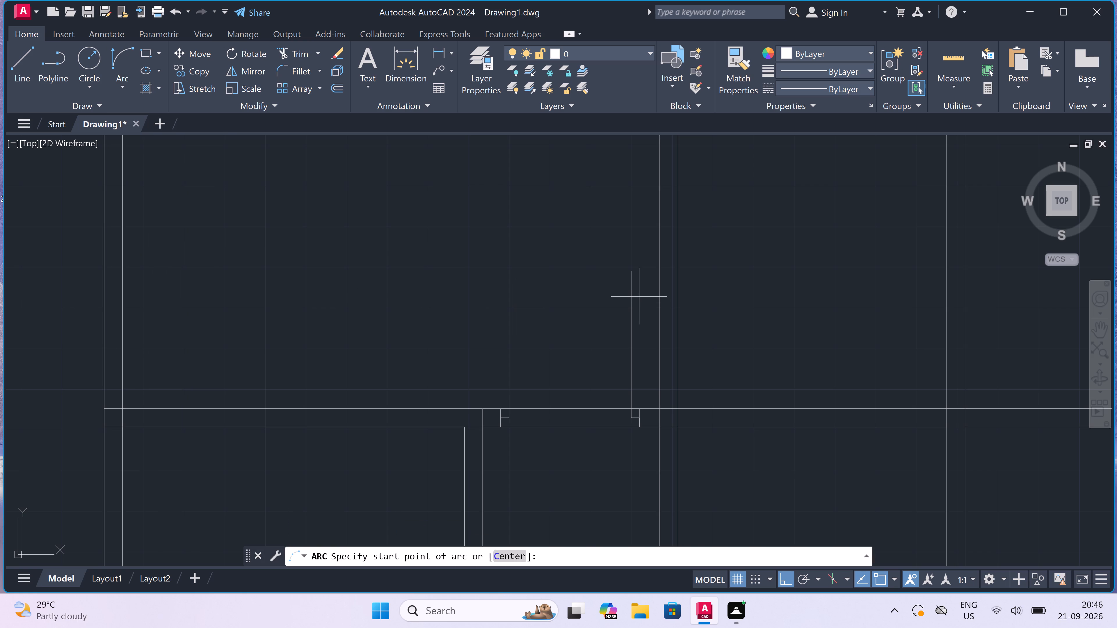
left_click_drag(631, 269, 612, 301)
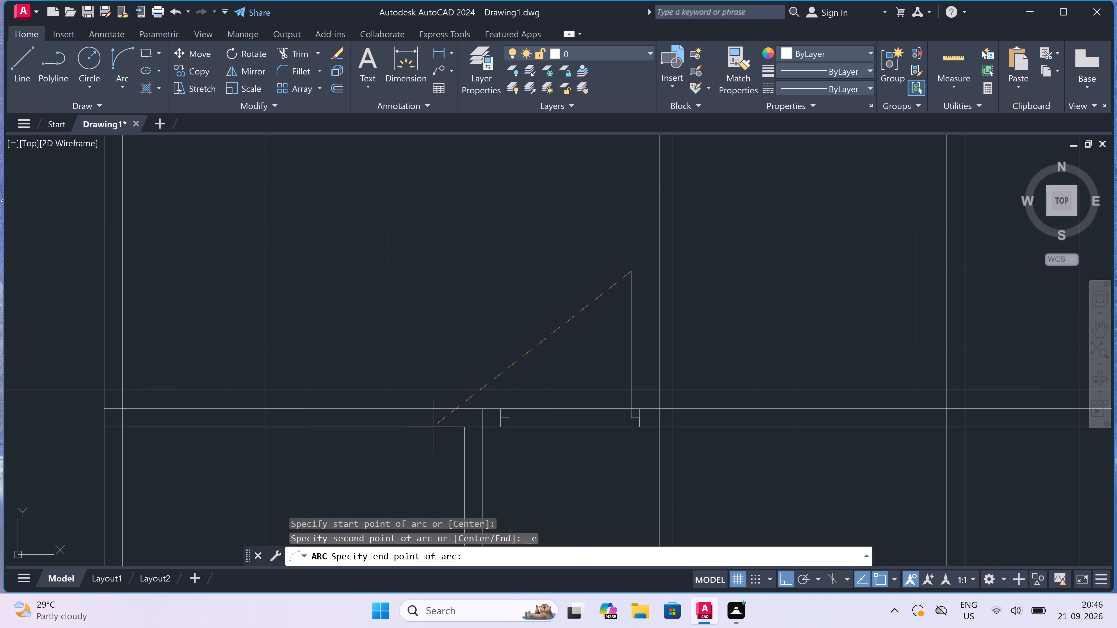
left_click(510, 418)
left_click(427, 261)
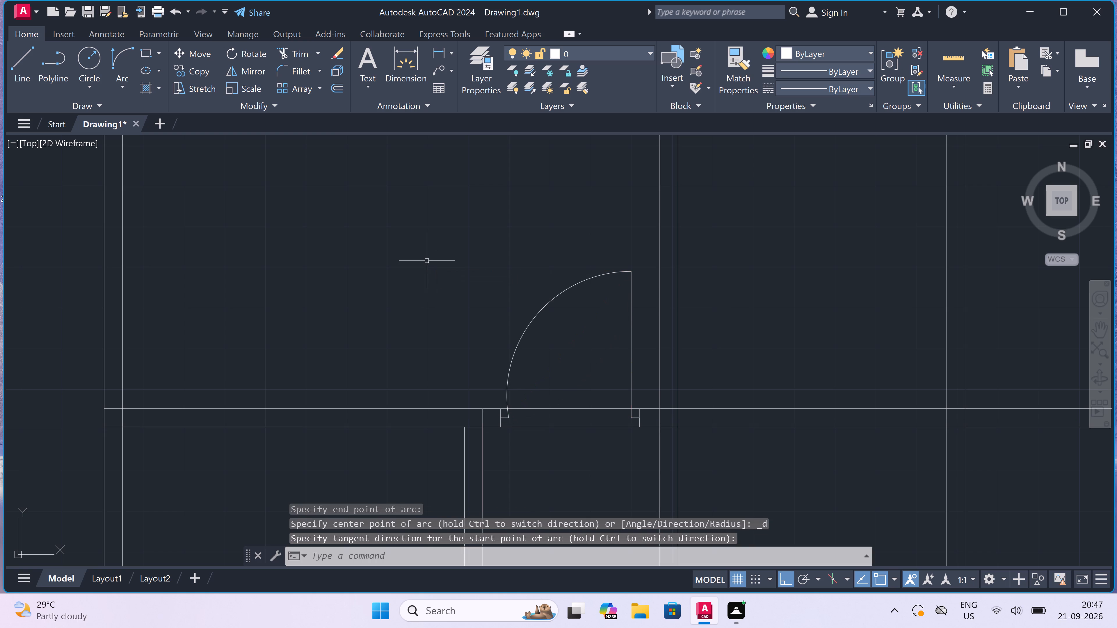
Trim both faces of the first horizontal wall between the jambs to open the doorway.
key("t")
key("r")
key("space")
scroll(464, 285, "down", 2)
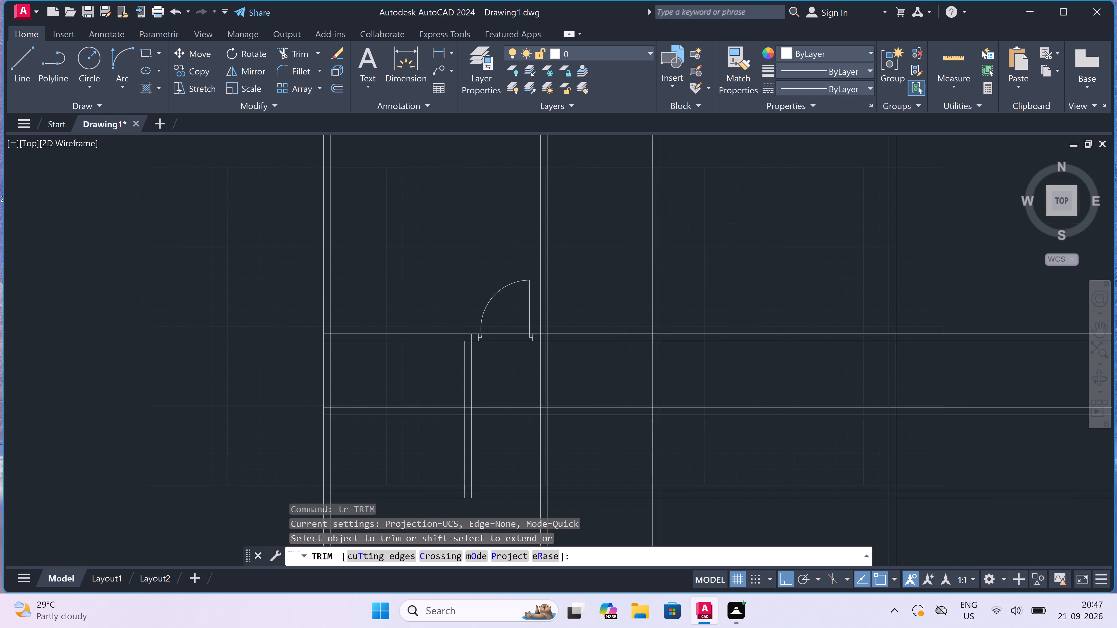
scroll(503, 344, "up", 2)
left_click(508, 304)
left_click(504, 360)
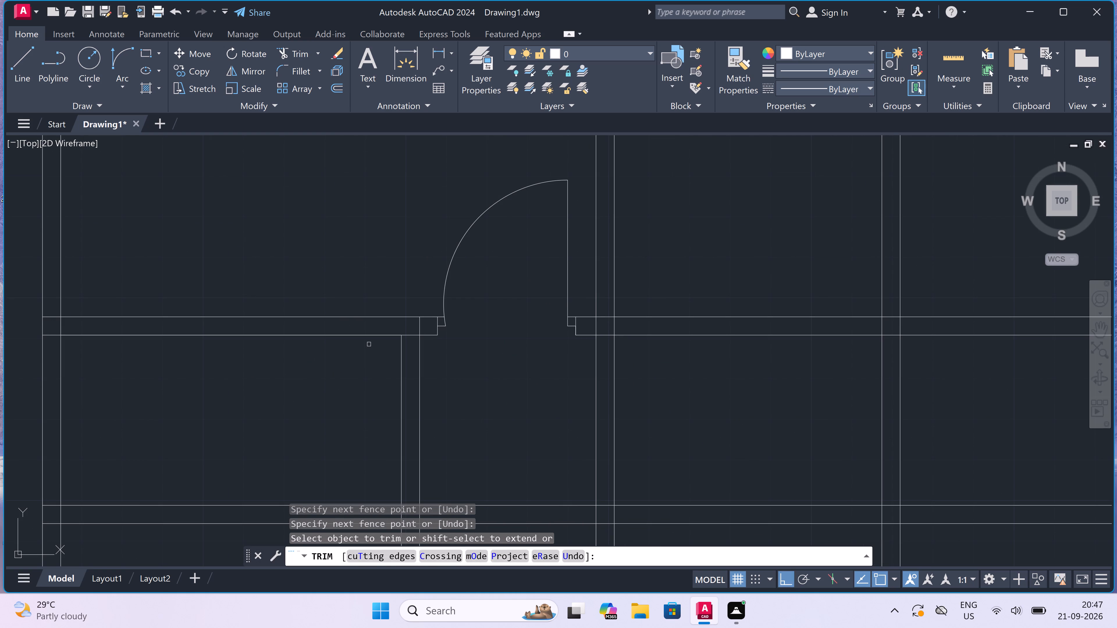
Trim the partition's right line inside the first horizontal wall and the wall's lower face between the two partition lines.
scroll(403, 337, "up", 2)
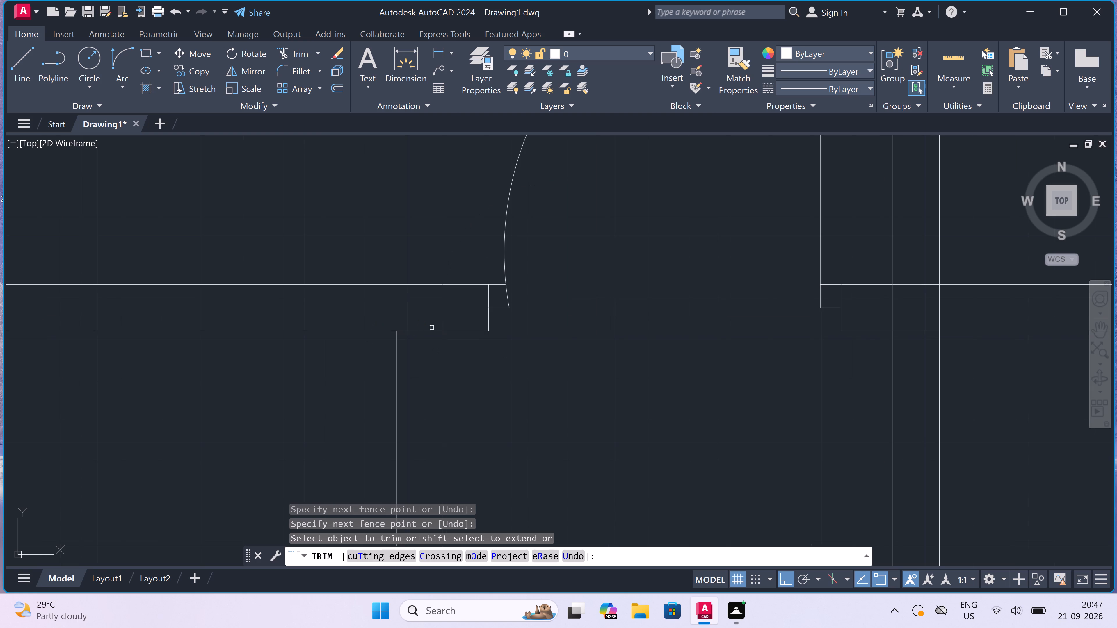
left_click(441, 321)
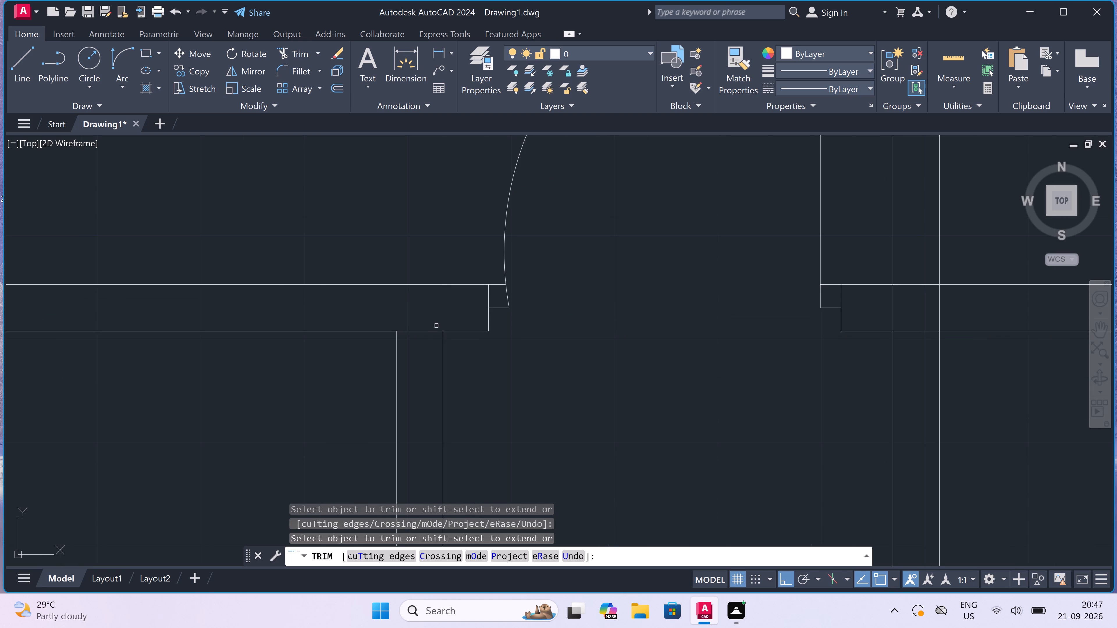
left_click(425, 331)
scroll(425, 330, "down", 3)
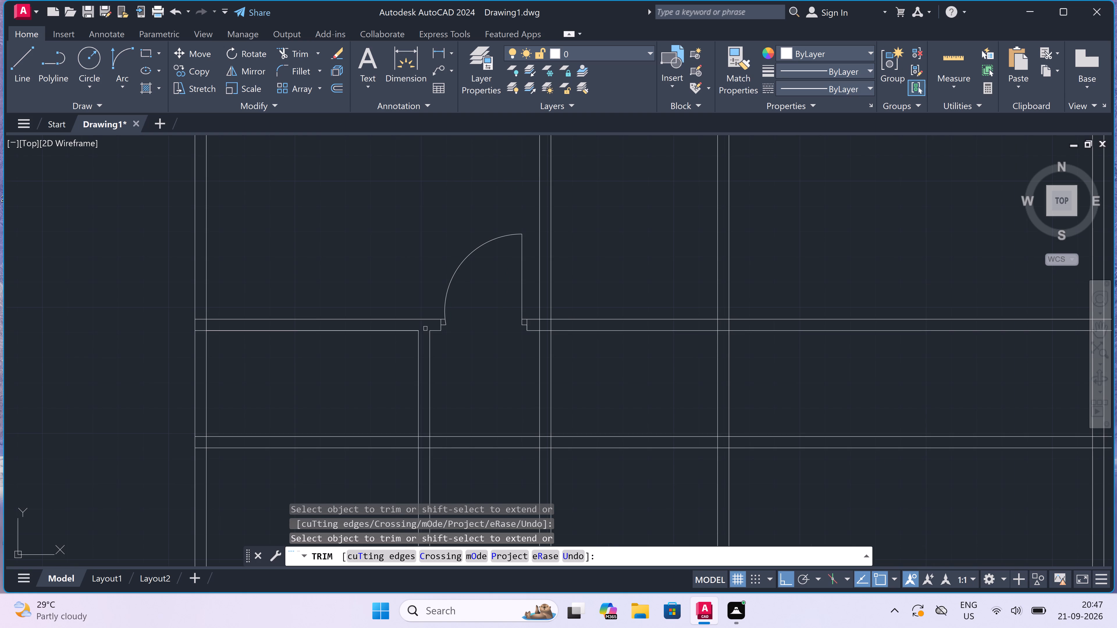
key("Escape")
Draw a jamb across the first horizontal wall just left of the partition, with a 2" stop leftward from its midpoint and a 2' leaf downward.
key("l")
key("space")
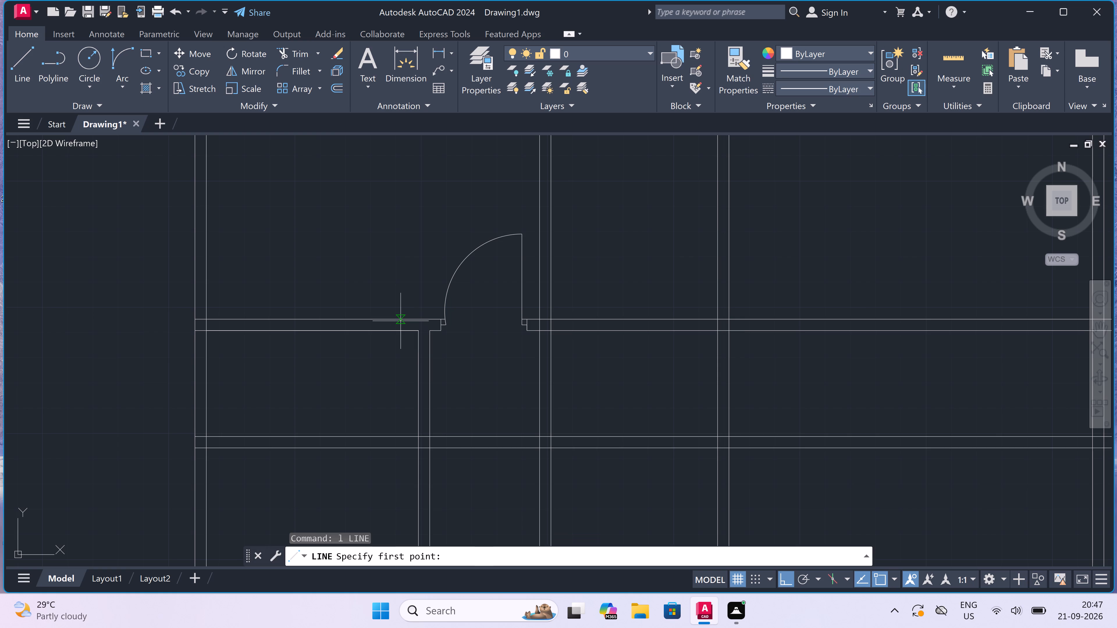
scroll(335, 317, "up", 1)
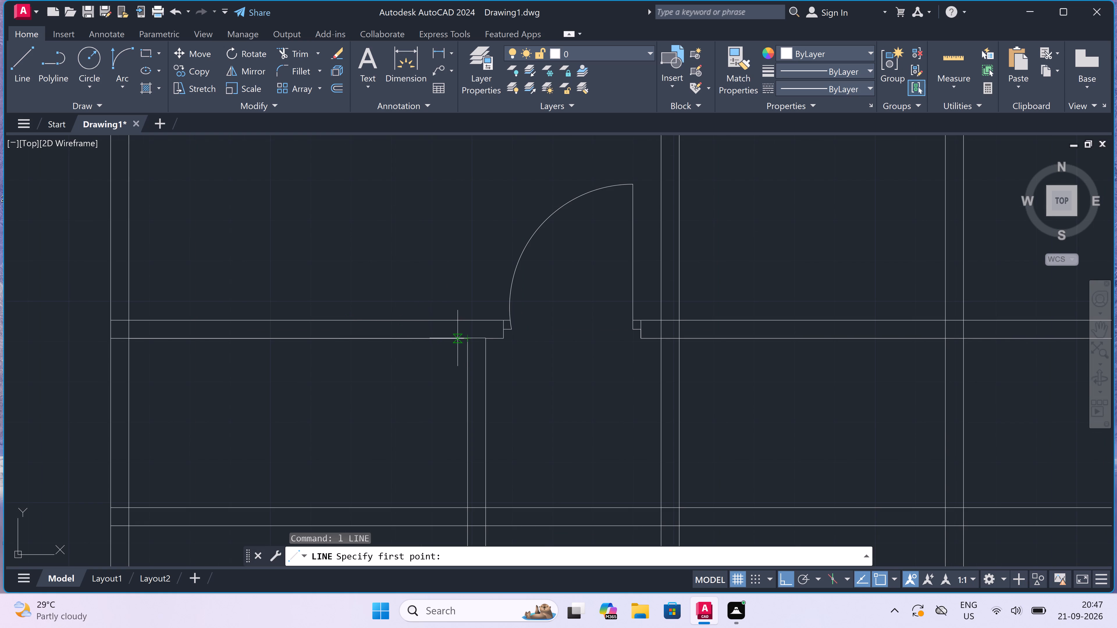
left_click(458, 338)
left_click(457, 319)
scroll(451, 328, "up", 1)
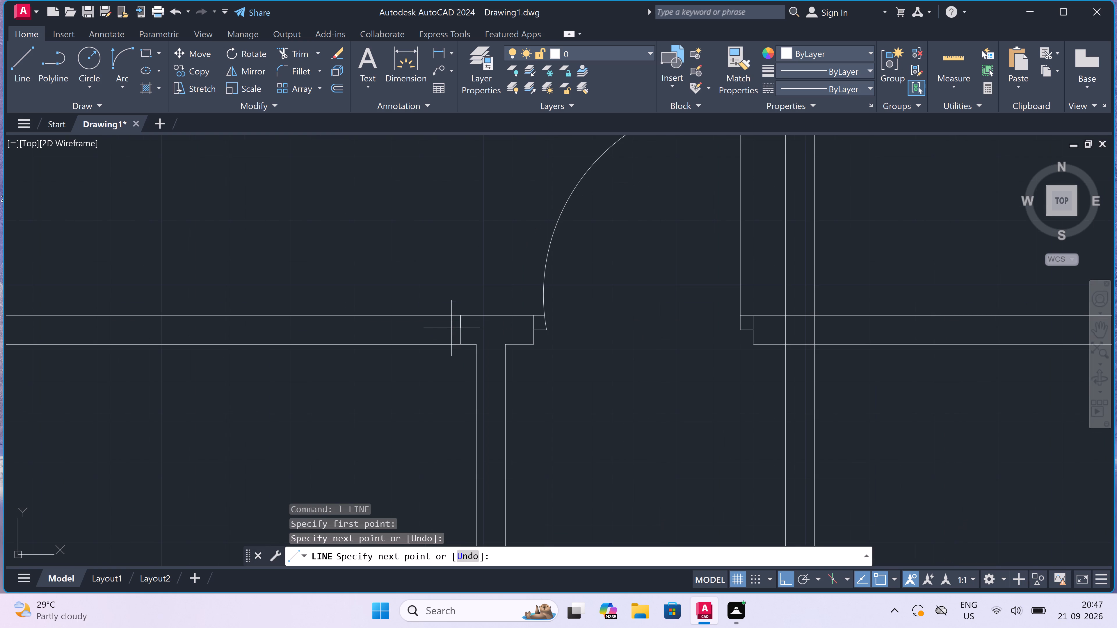
left_click(459, 330)
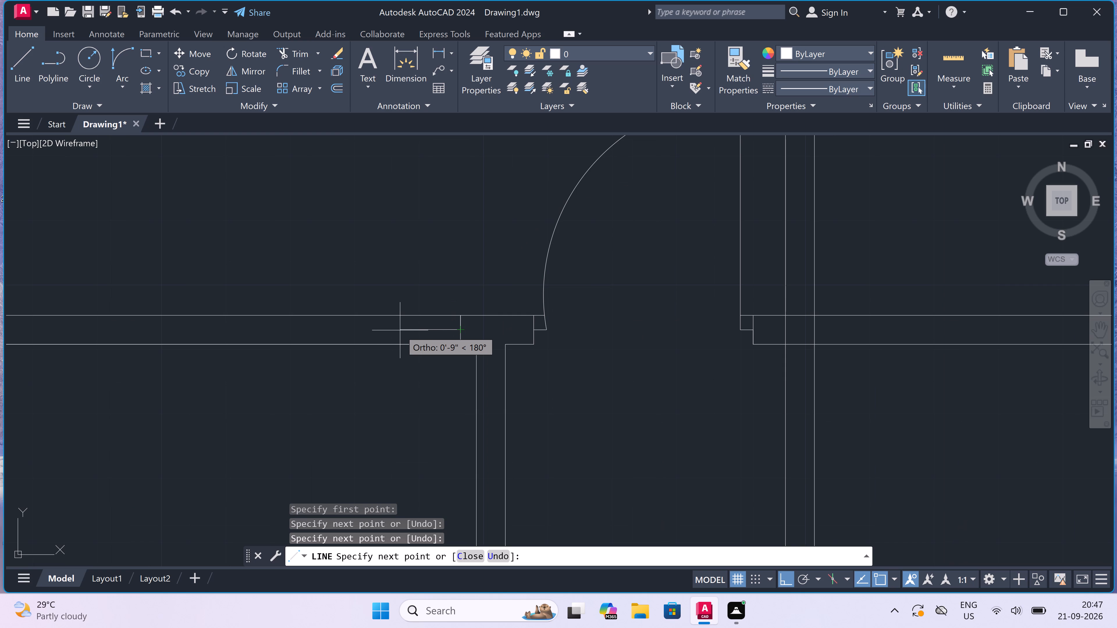
key("2")
type("\"")
key("space")
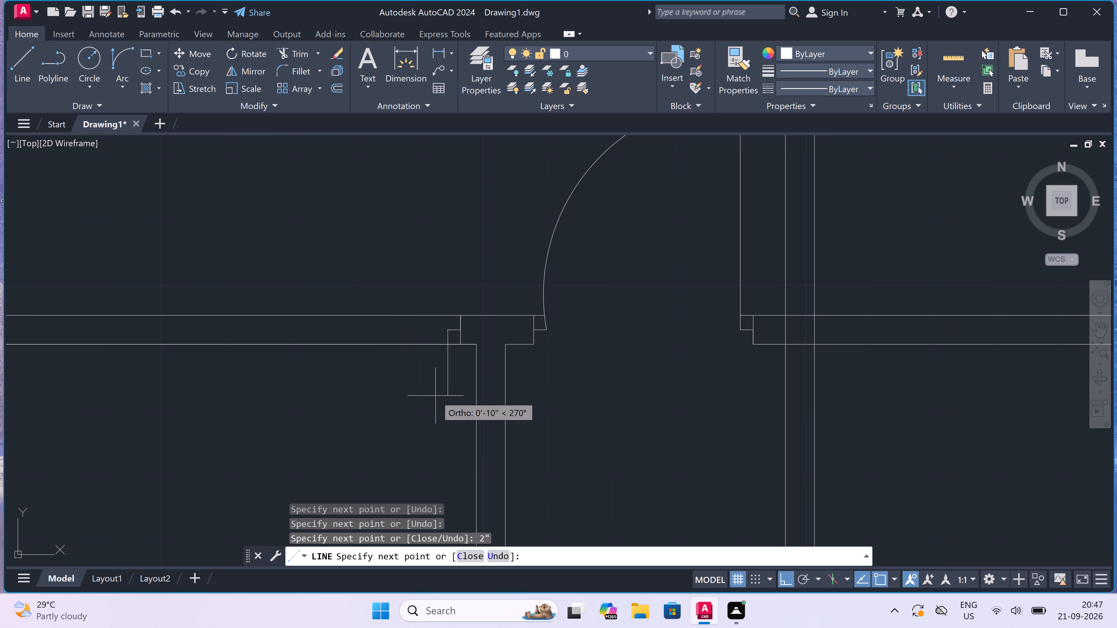
type("2'")
key("space")
key("Escape")
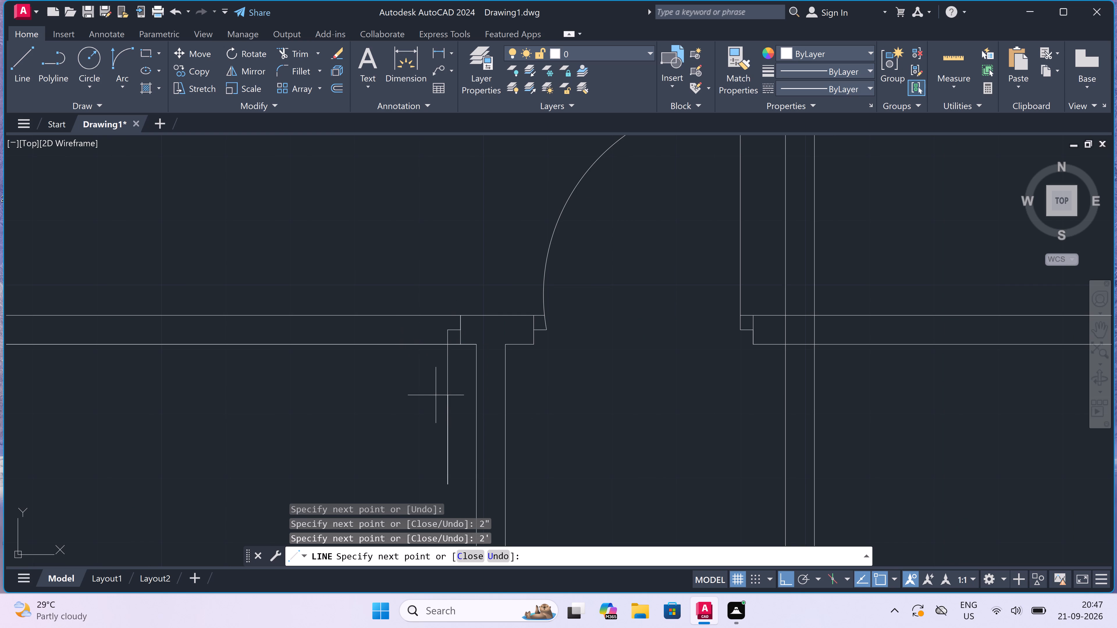
Draw the opposite jamb across the first horizontal wall farther left, with a 2" stop to the right from its midpoint.
key("space")
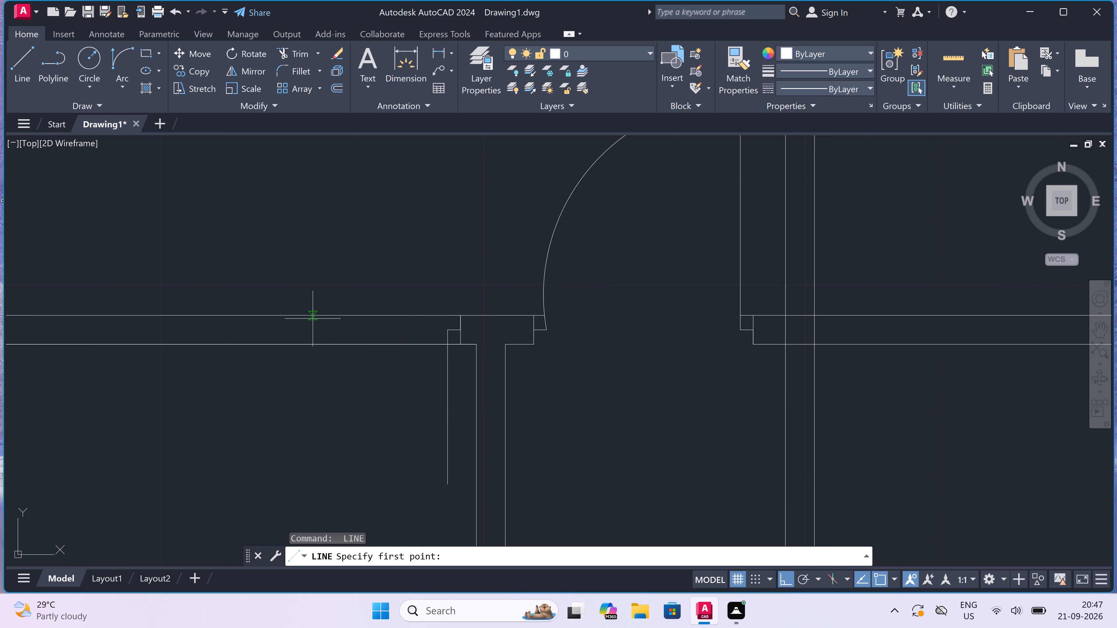
left_click(318, 318)
left_click(319, 344)
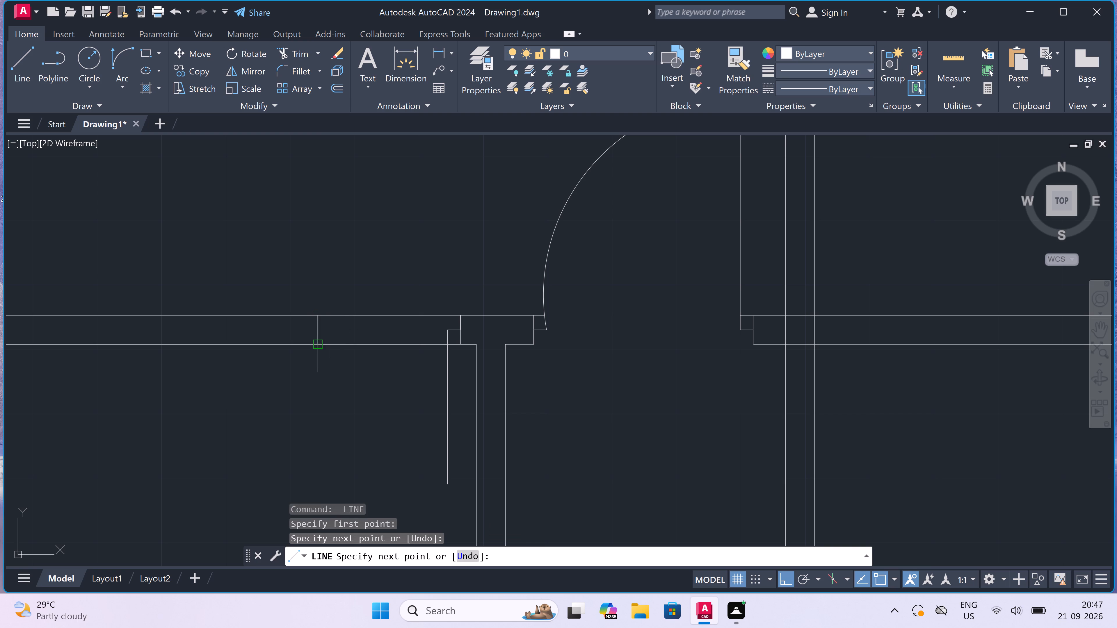
left_click_drag(319, 326, 326, 326)
type("2\"")
key("space")
key("Escape")
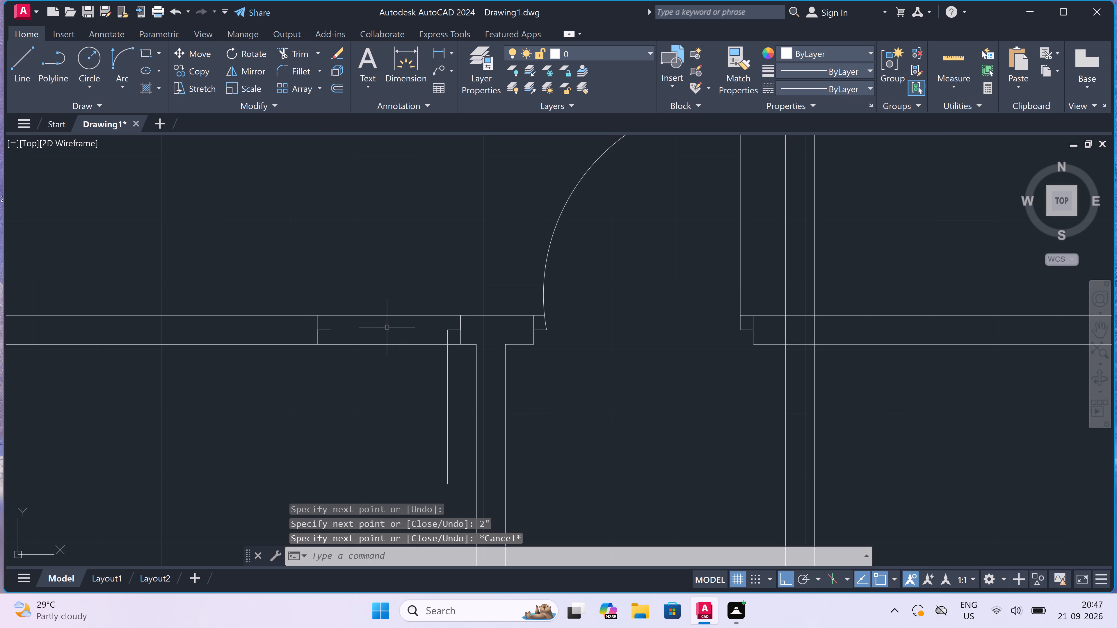
Draw the door swing with a Start, End, Direction arc from the left stop's end to the leaf's bottom, starting downward.
left_click(115, 49)
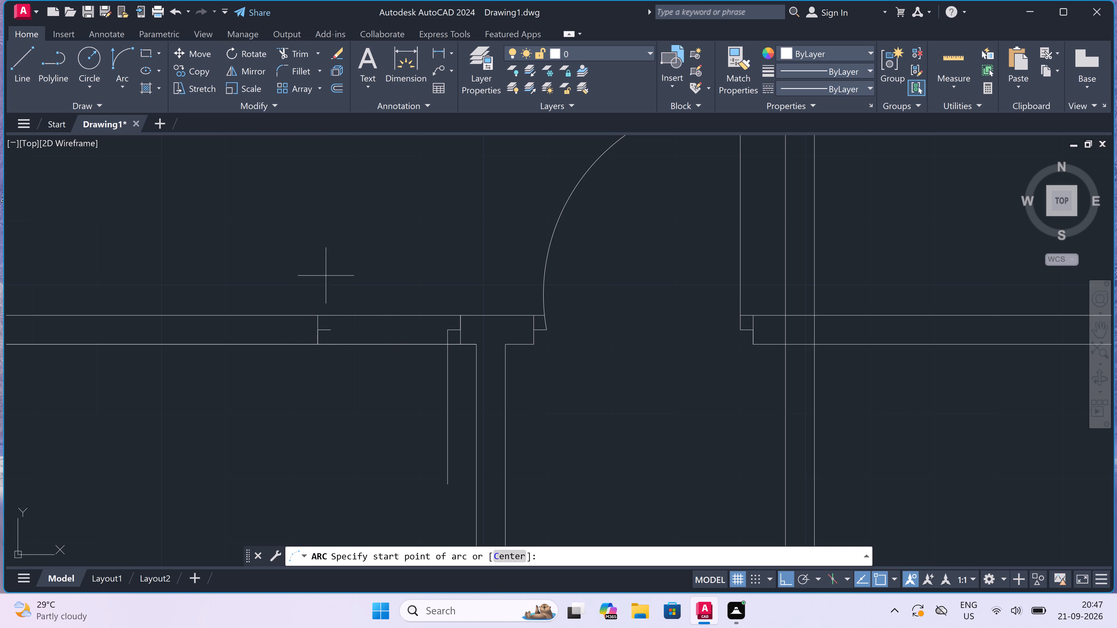
left_click(333, 328)
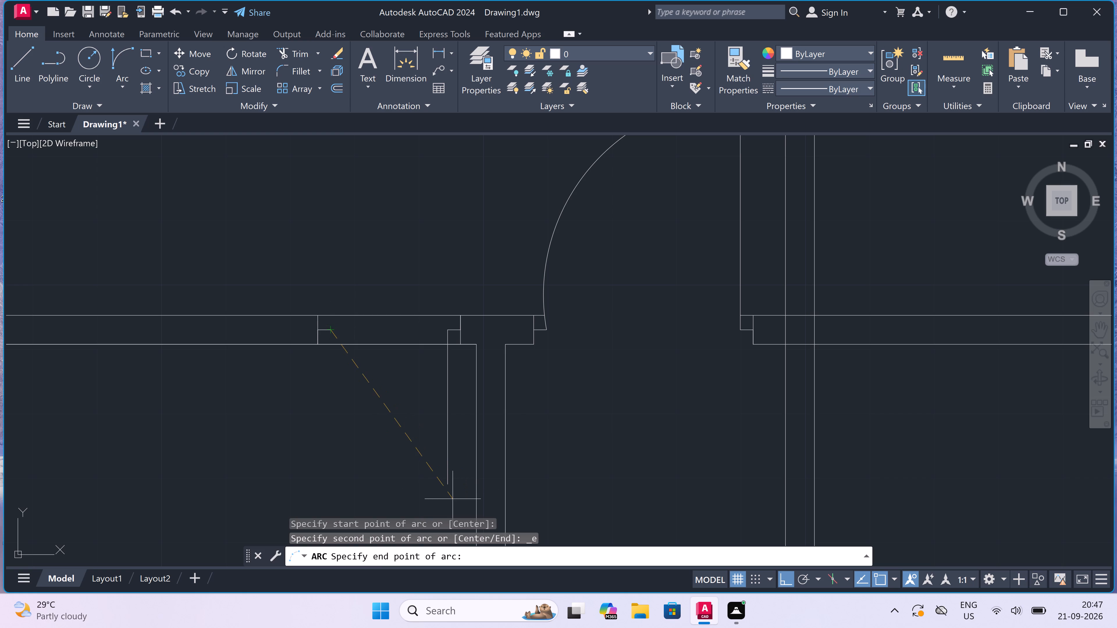
left_click(447, 488)
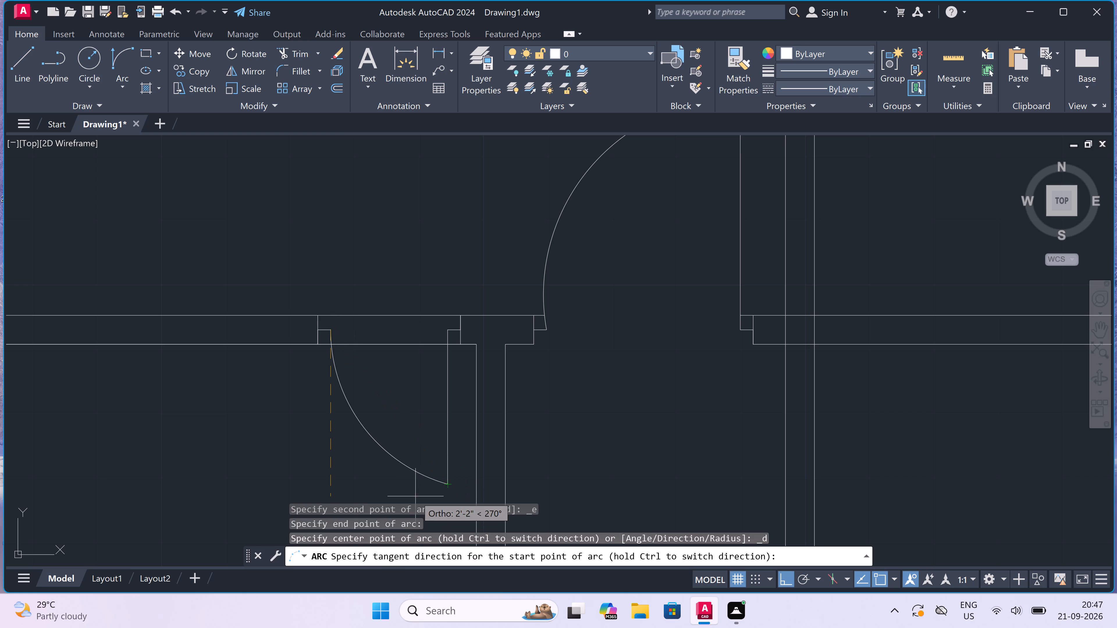
left_click(415, 496)
Trim both faces of the first horizontal wall between the new jambs to open the doorway.
type("tr")
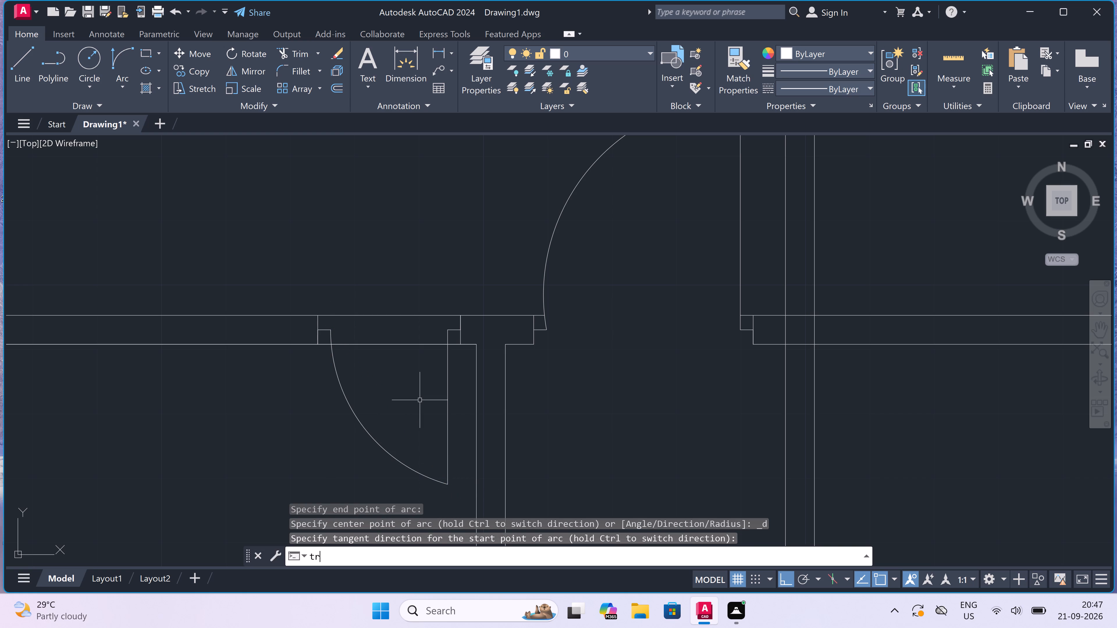
key("space")
left_click(420, 397)
left_click(411, 247)
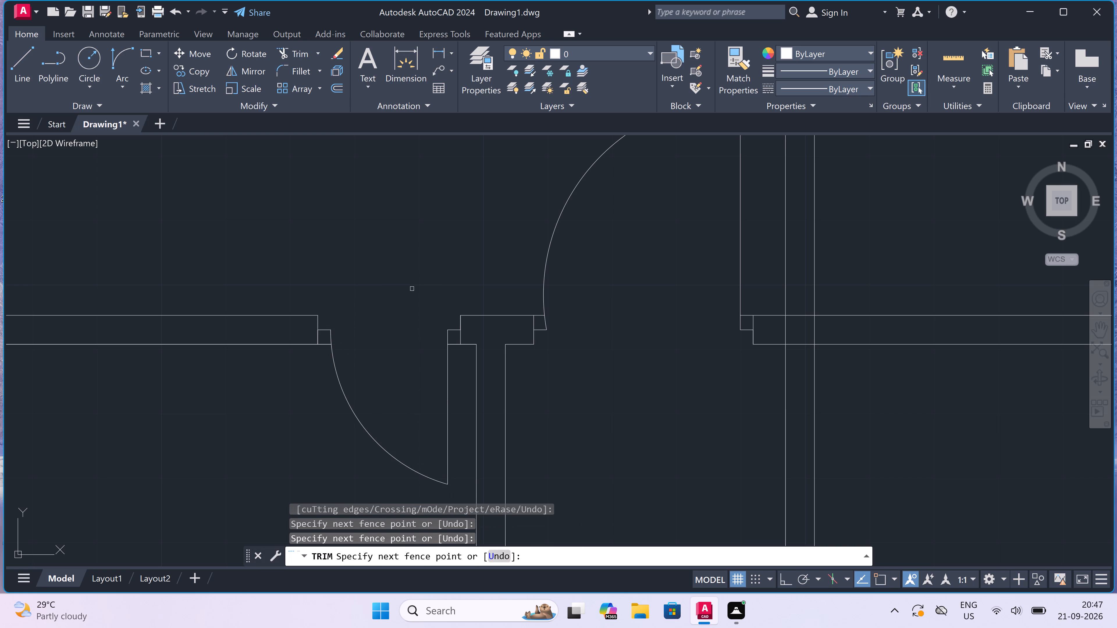
Trim the partition's left line inside the second horizontal wall and the wall's upper face between the two partition lines.
scroll(411, 247, "down", 3)
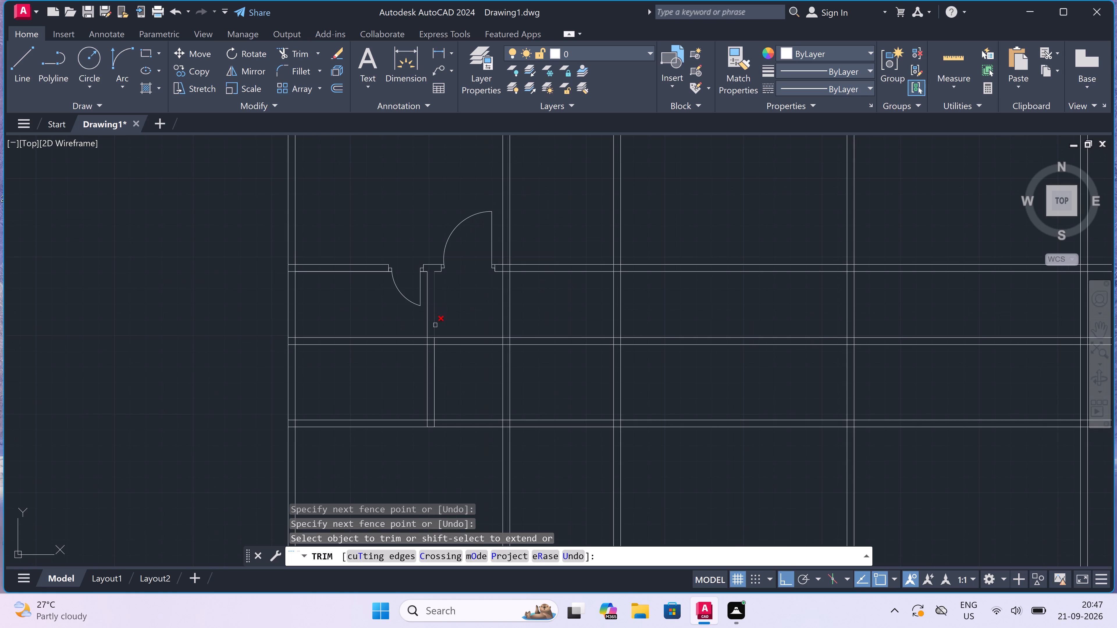
scroll(428, 341, "up", 4)
left_click(399, 343)
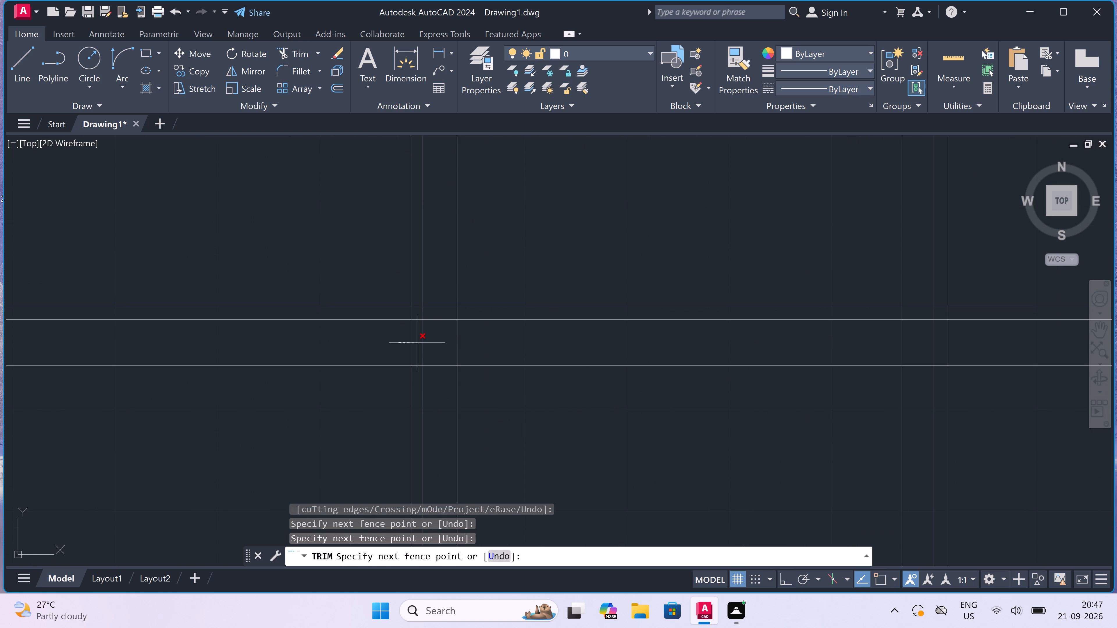
left_click(421, 342)
left_click(424, 342)
left_click(425, 288)
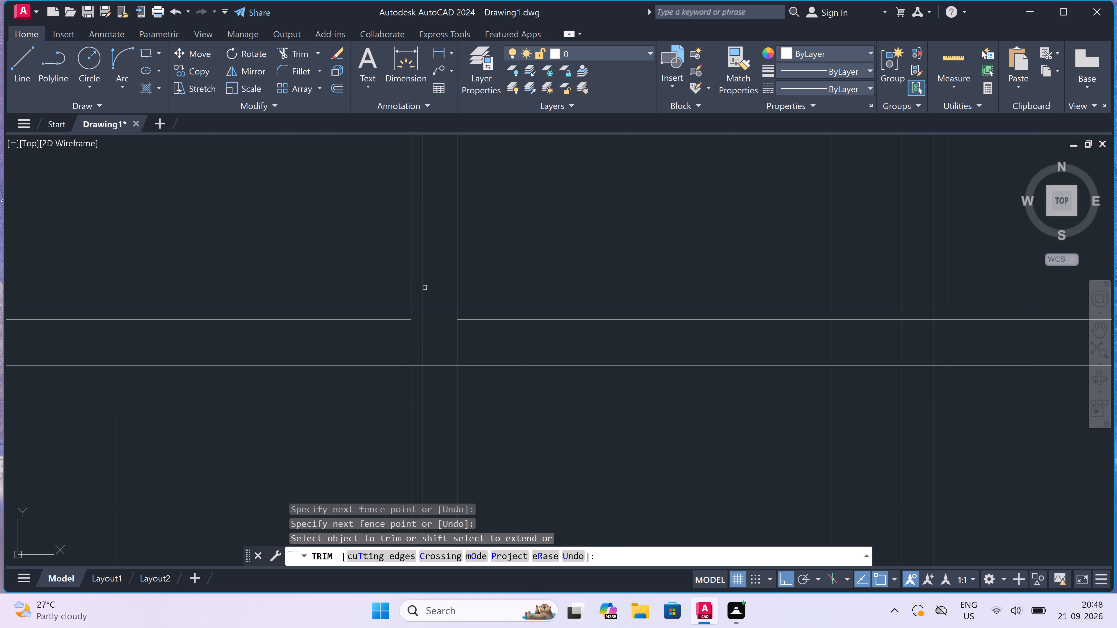
Trim both faces of the second horizontal wall between the partition's right line and the next vertical wall.
scroll(425, 288, "down", 2)
left_click_drag(469, 286, 470, 302)
left_click(470, 347)
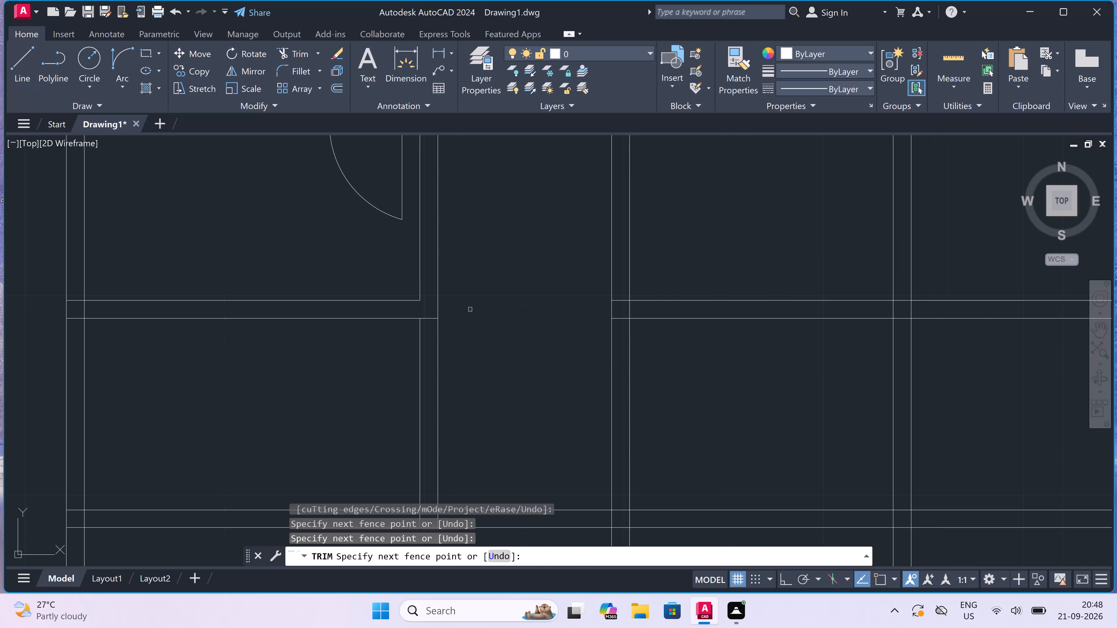
Trim both partition lines inside the third horizontal wall and the wall's upper face between them.
scroll(470, 346, "down", 2)
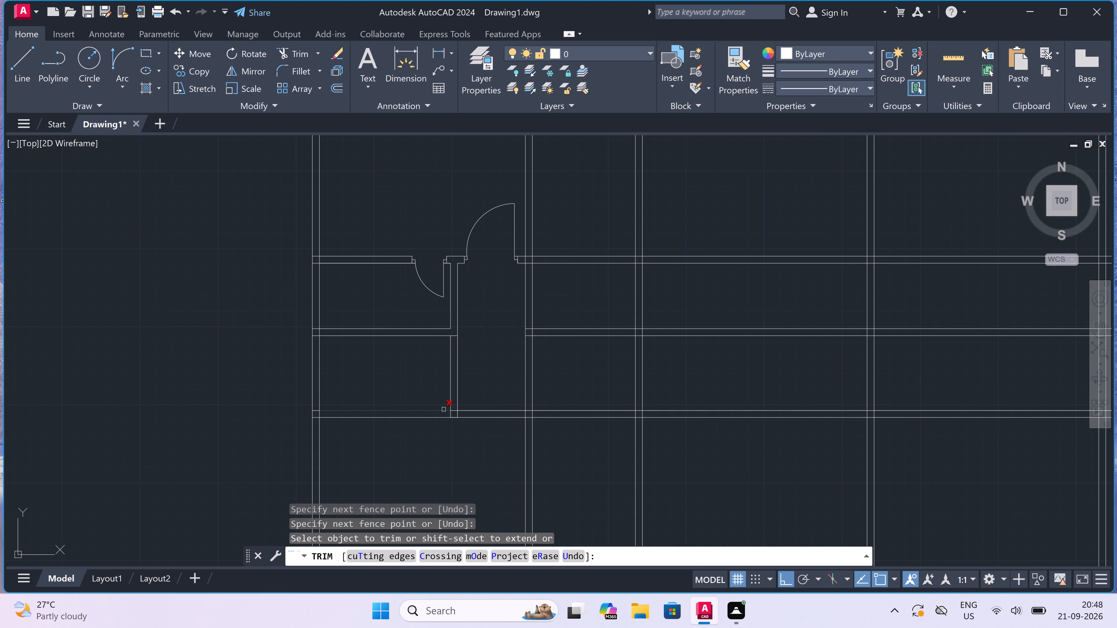
scroll(444, 409, "up", 3)
left_click_drag(448, 423, 452, 423)
left_click(503, 423)
left_click(472, 415)
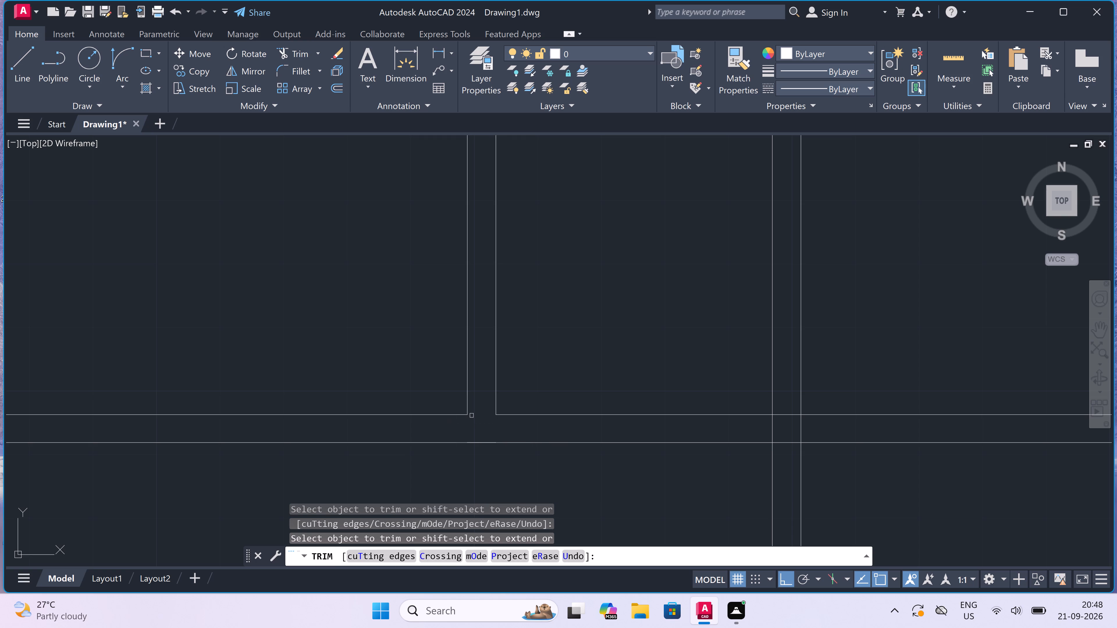
Trim the leftmost wall's inner line inside the third horizontal wall and the third wall's upper face within the leftmost wall.
scroll(475, 389, "down", 3)
scroll(324, 370, "up", 2)
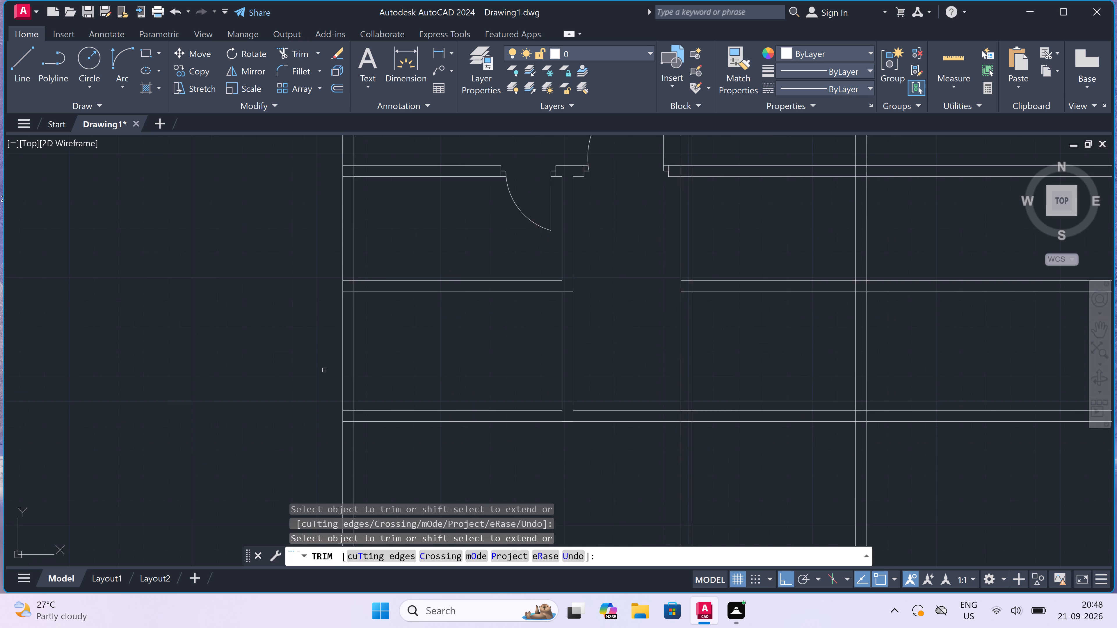
left_click(371, 445)
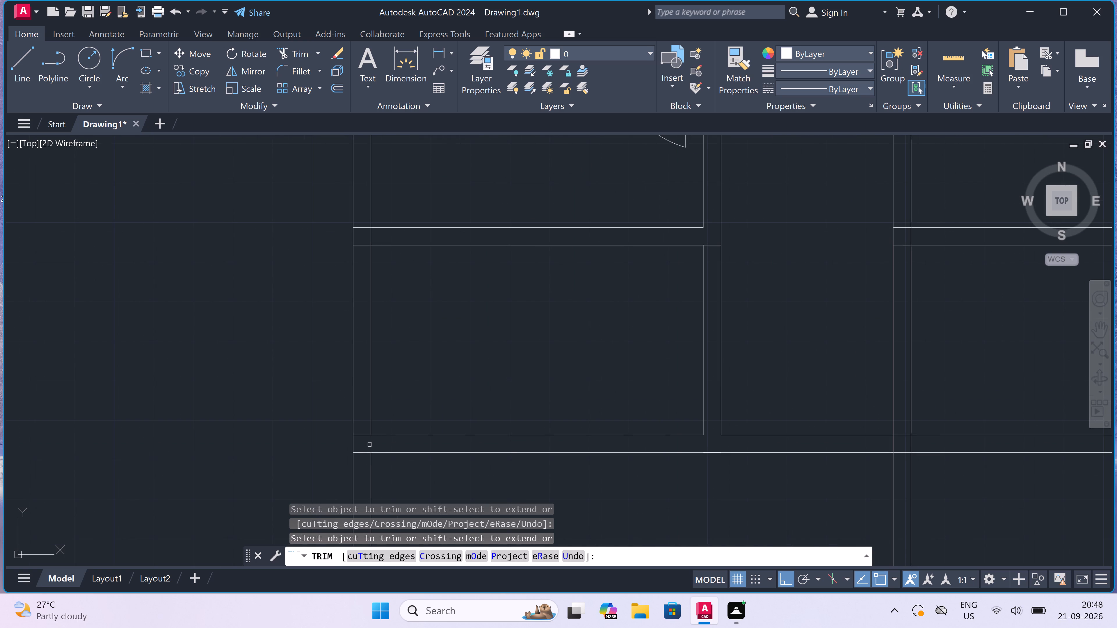
left_click(362, 435)
Trim both faces of the second horizontal wall within the leftmost wall and the leftmost wall's inner line across that junction.
left_click_drag(361, 213, 362, 221)
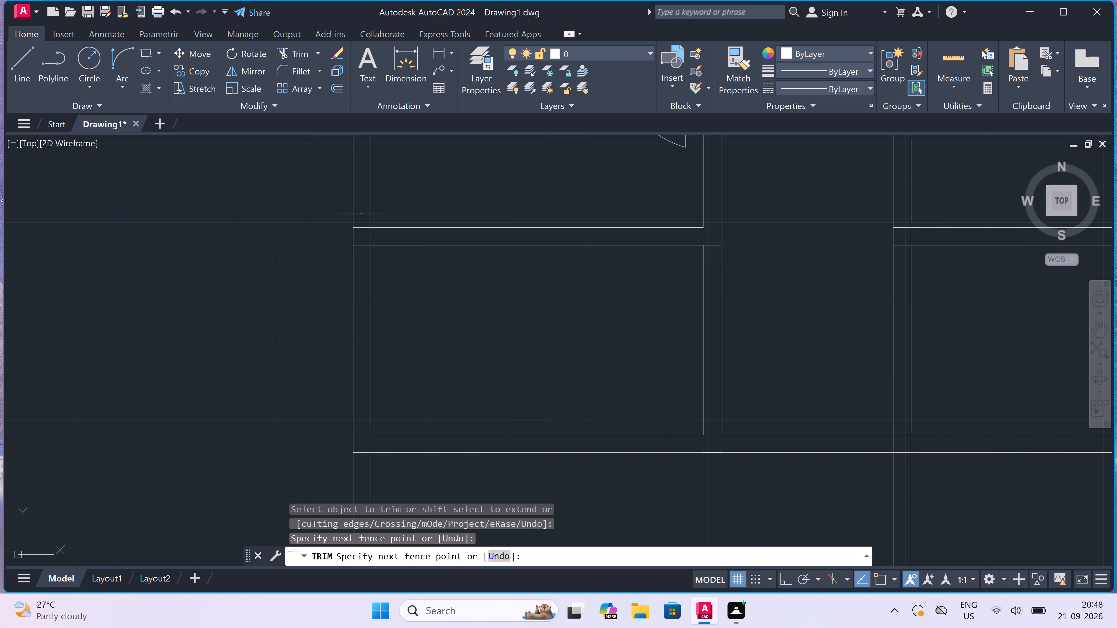
left_click_drag(359, 265, 360, 261)
left_click(365, 236)
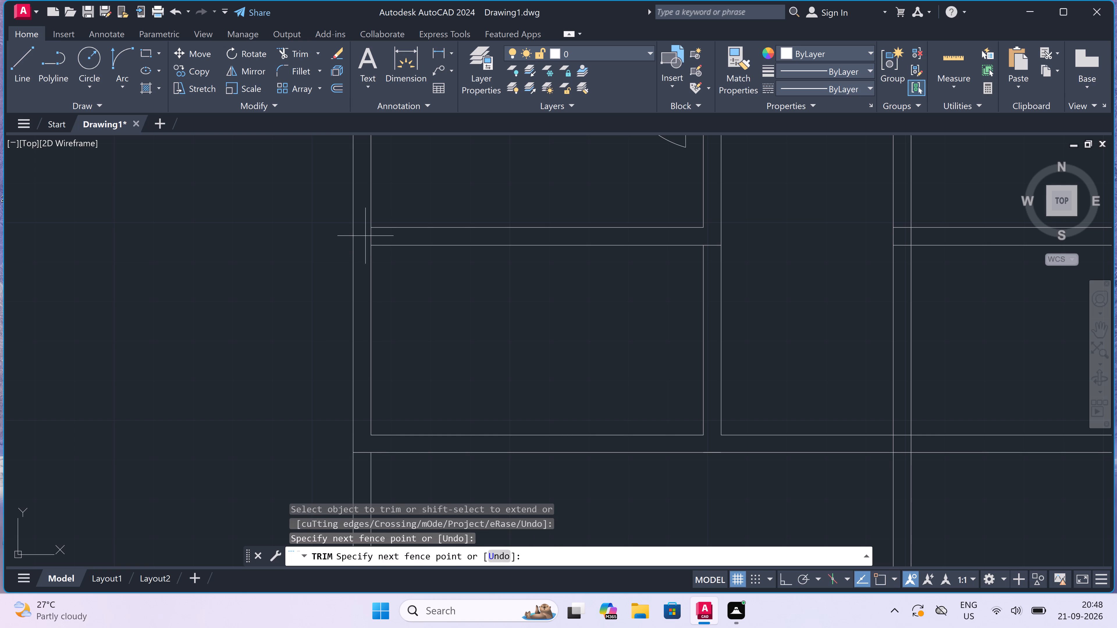
left_click(378, 235)
Trim the leftmost wall's inner line inside the first horizontal wall and both of that wall's faces within the leftmost wall.
scroll(378, 235, "down", 4)
scroll(378, 204, "up", 5)
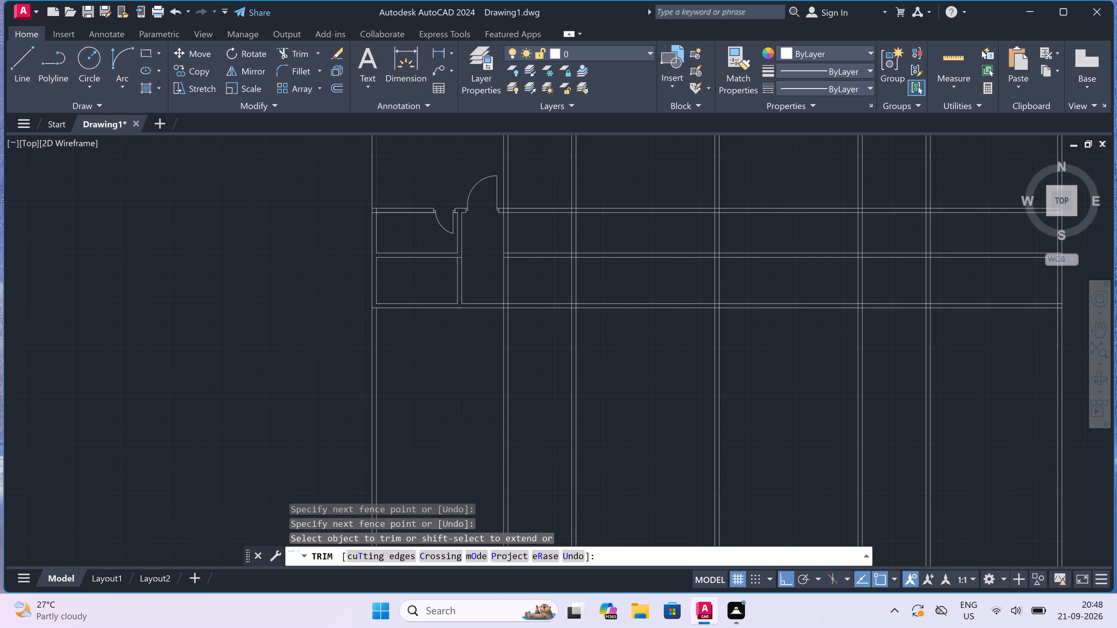
scroll(367, 217, "up", 2)
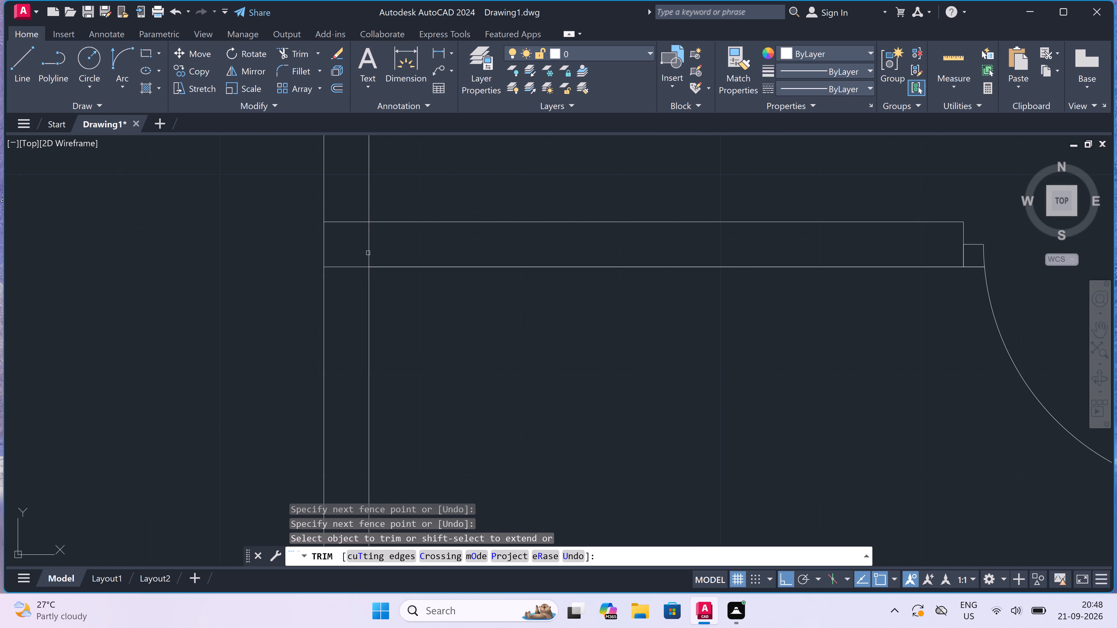
left_click(372, 254)
left_click(358, 249)
left_click_drag(355, 286, 355, 283)
left_click(357, 205)
key("Escape")
Draw the upper door jamb across the lower small room's right-hand partition, with a 2" stop down from its midpoint and a 2' leaf into the room.
scroll(357, 211, "down", 5)
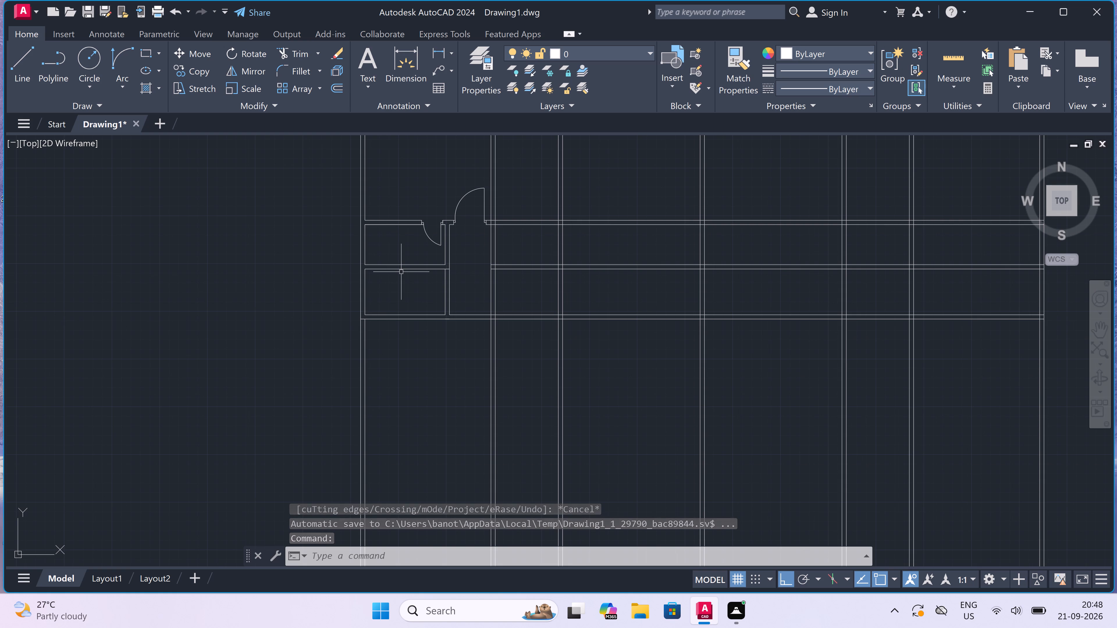
scroll(419, 277, "up", 2)
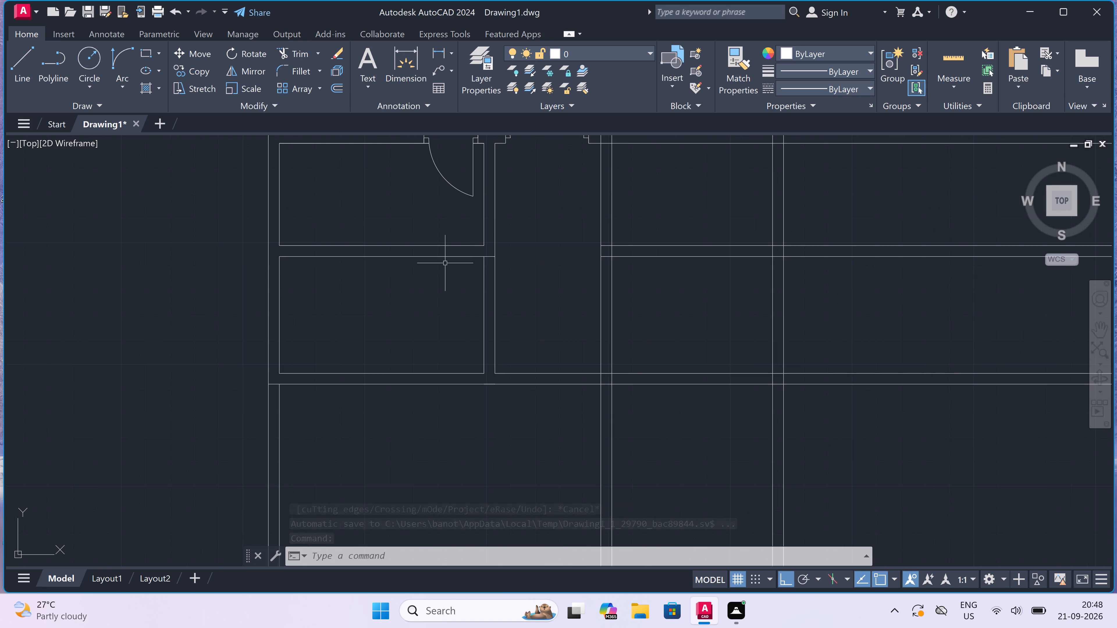
scroll(480, 264, "up", 1)
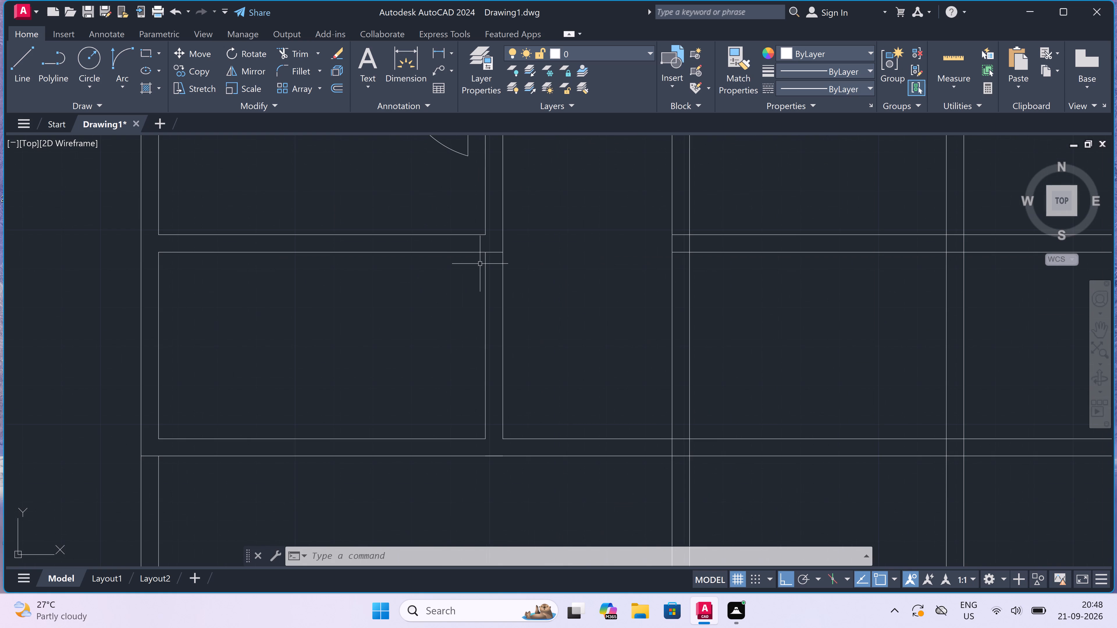
key("l")
key("space")
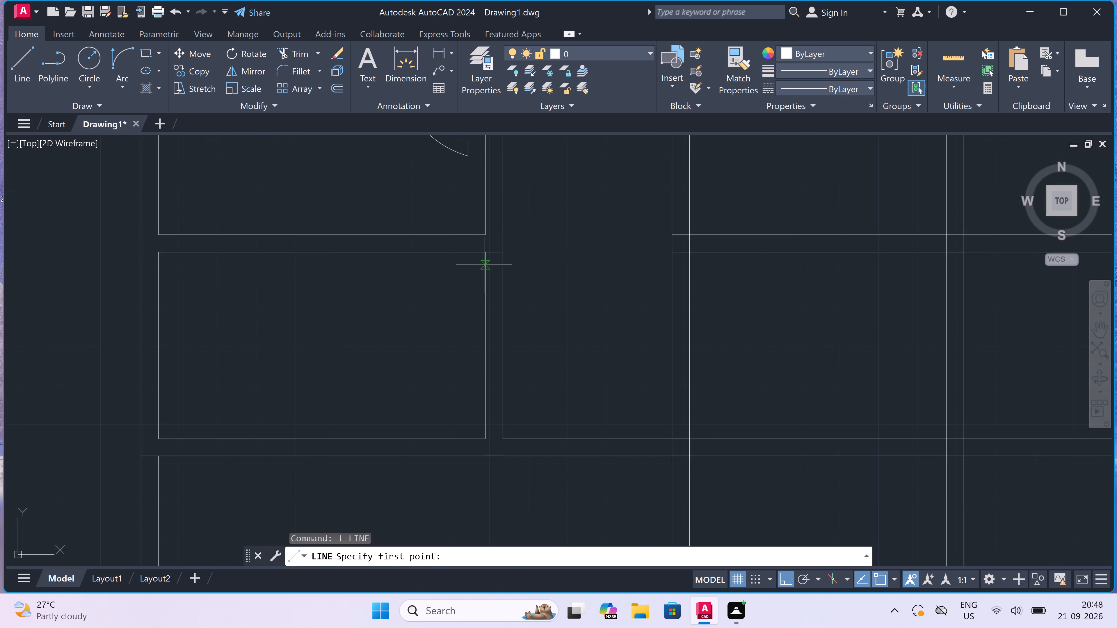
left_click(484, 265)
left_click(500, 264)
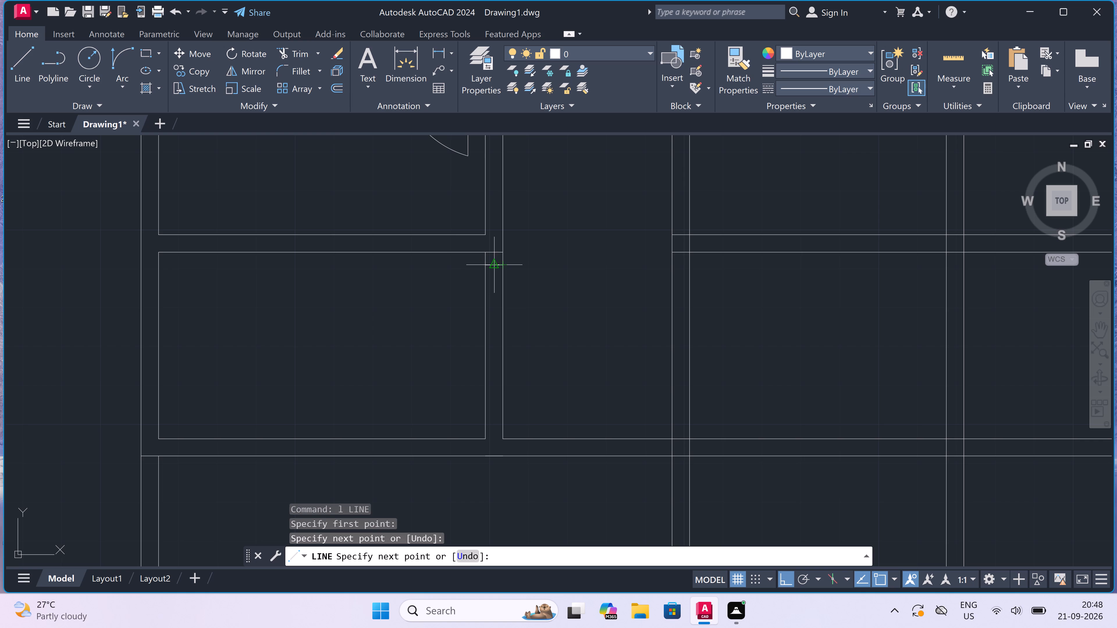
left_click_drag(492, 265, 491, 302)
type("2\"")
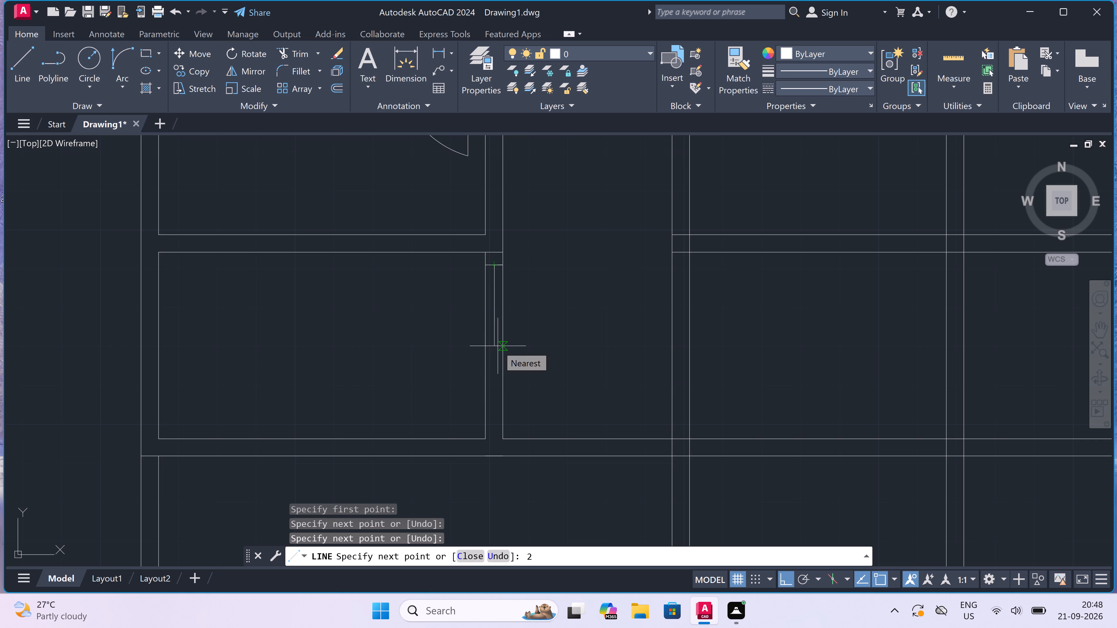
key("space")
type("2'")
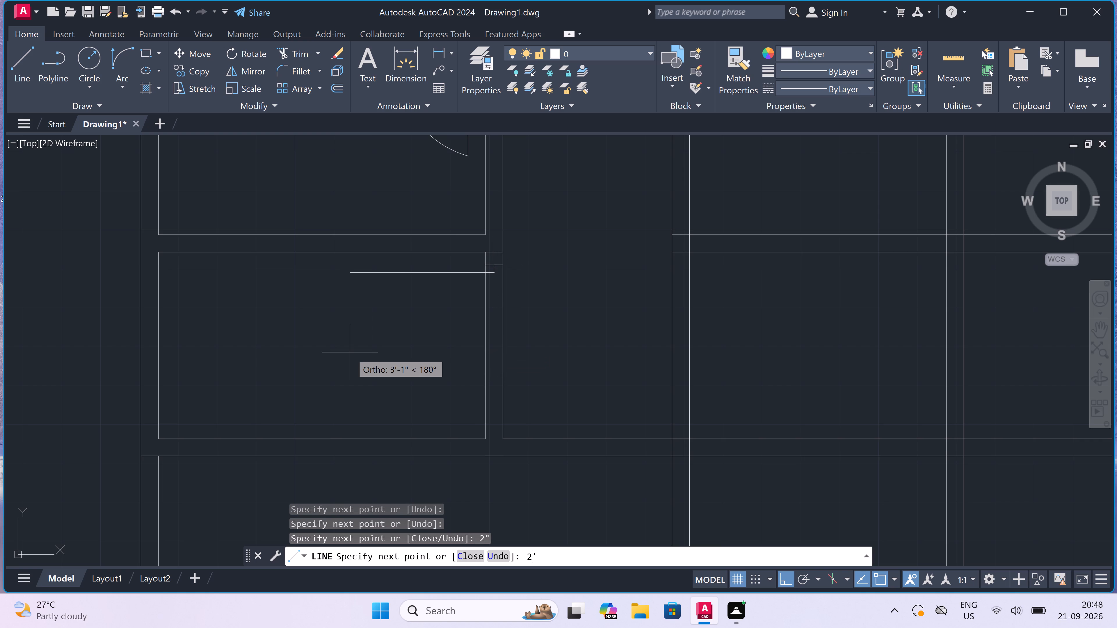
key("space")
key("Escape")
Draw the lower door jamb line across the same partition, with a 2" stop going up from its midpoint.
key("space")
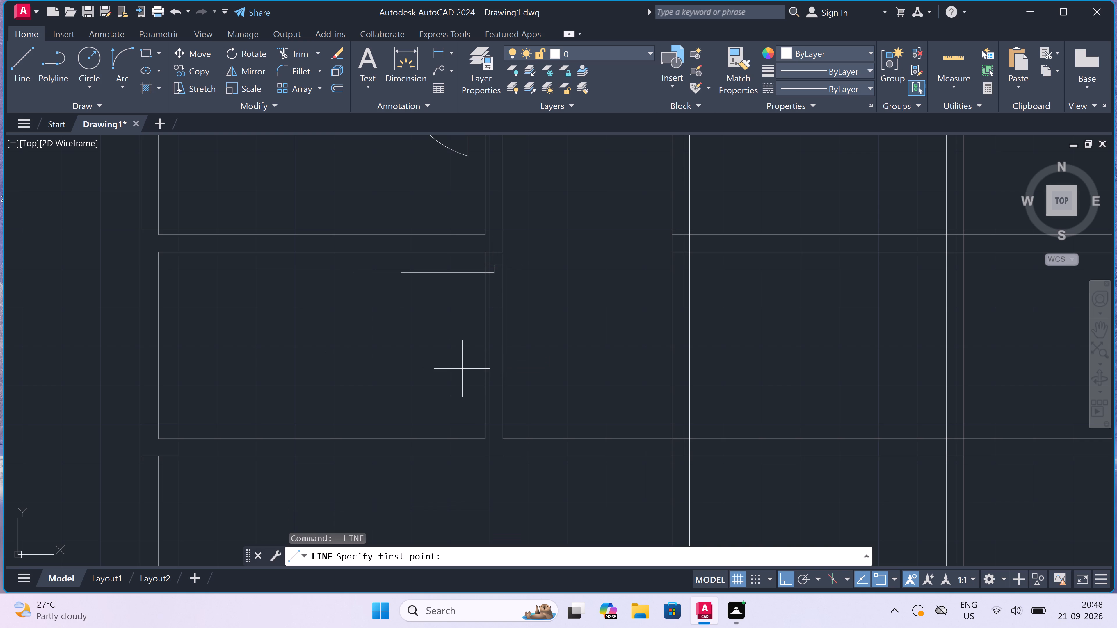
left_click(483, 354)
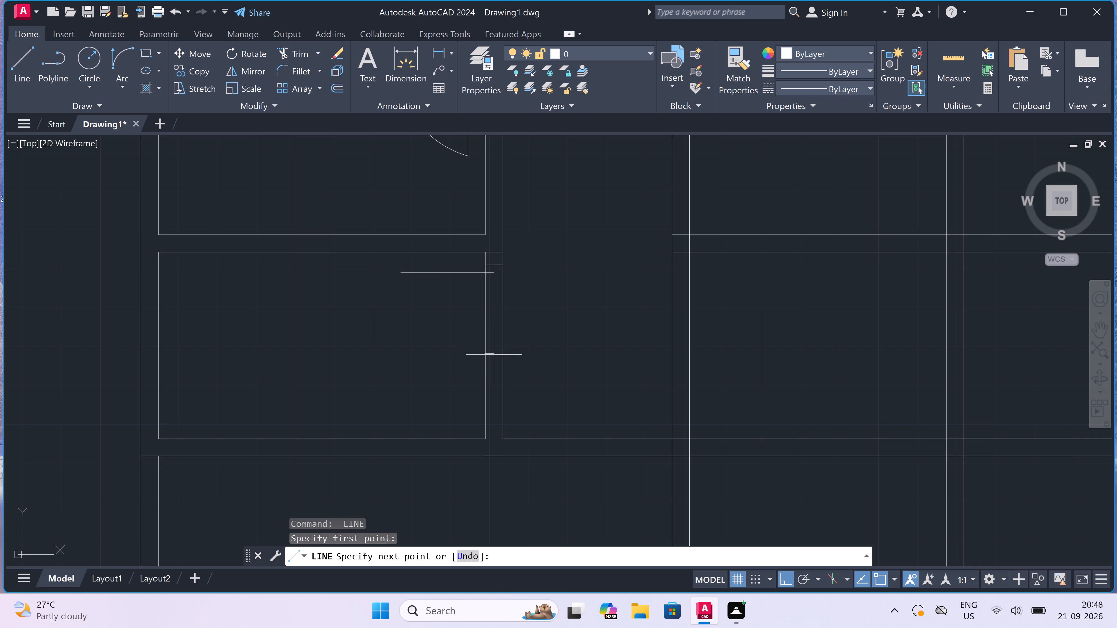
left_click(499, 355)
left_click(492, 355)
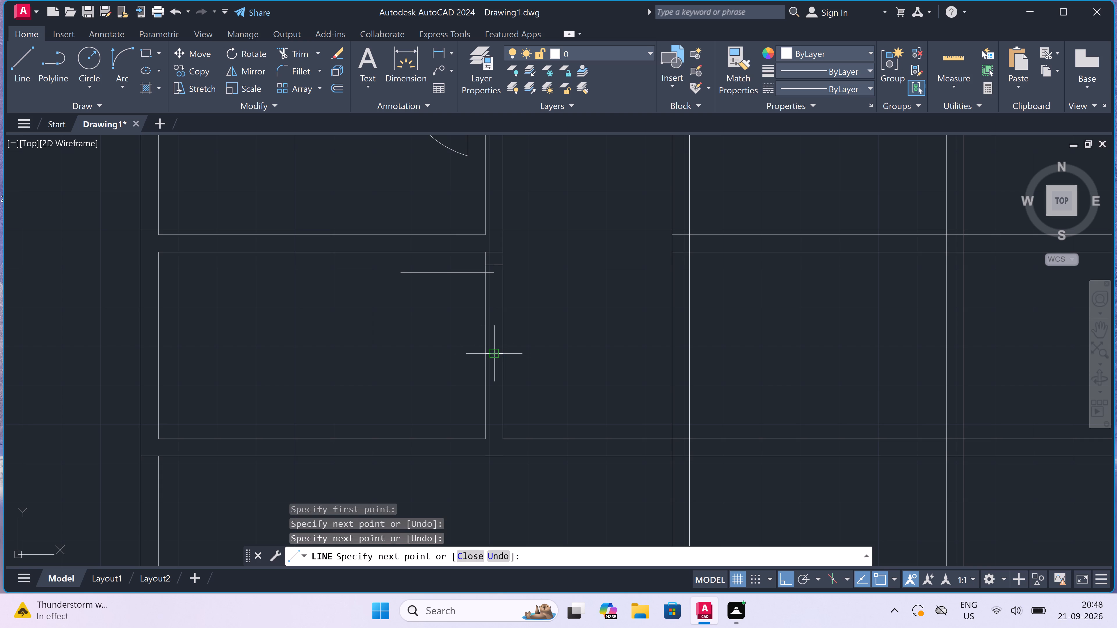
key("2")
type("\"")
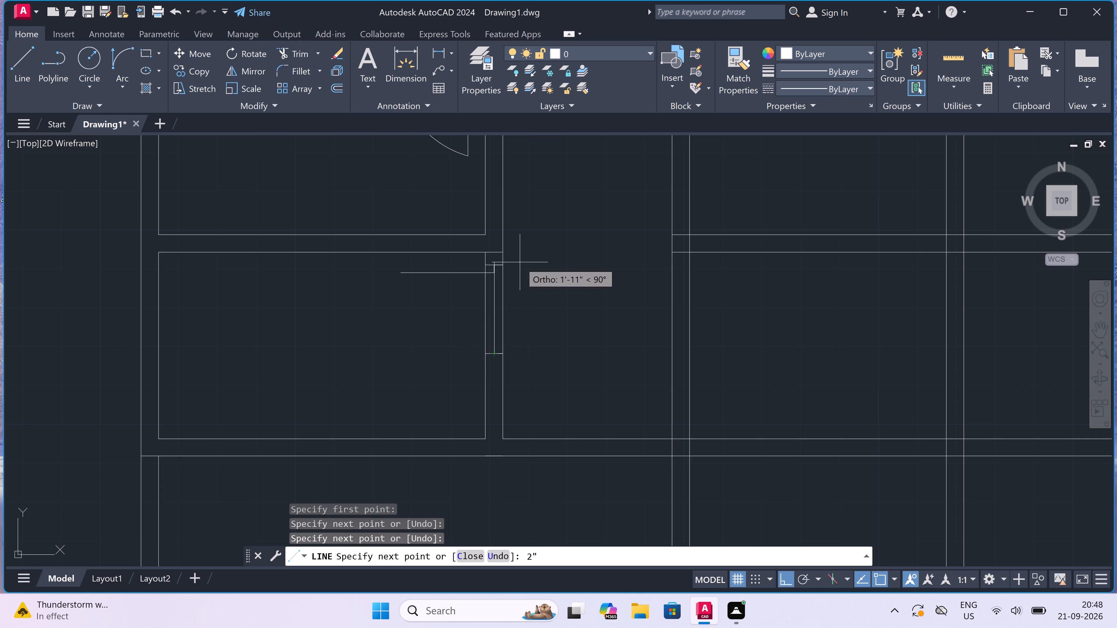
key("space")
key("Escape")
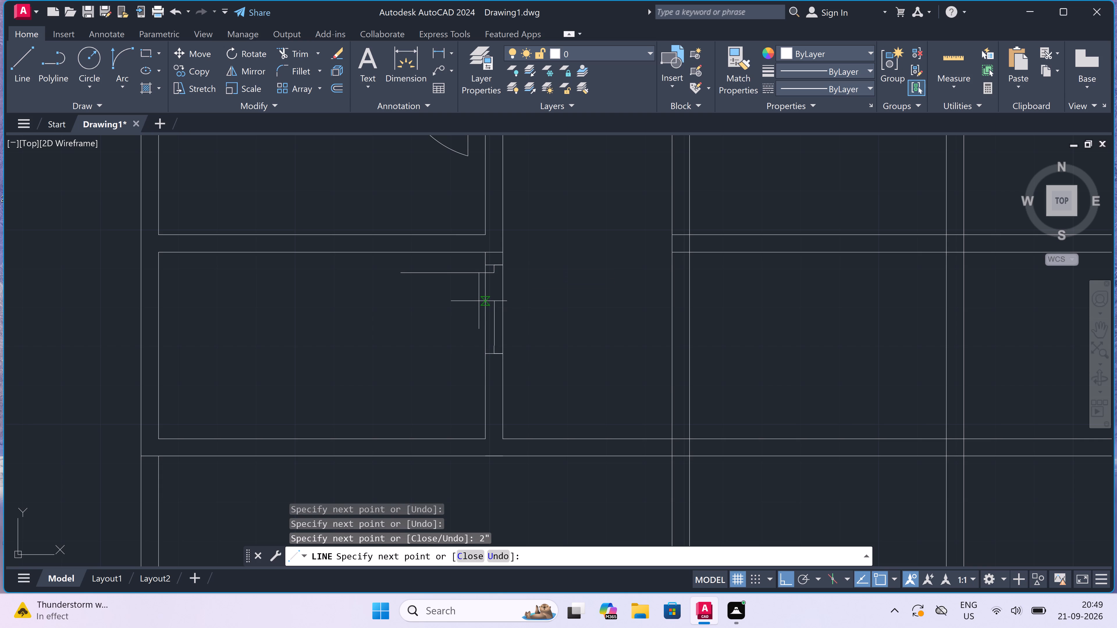
Draw the door's swing arc from the free end of the leaf to the tip of the lower jamb's stop.
left_click(116, 52)
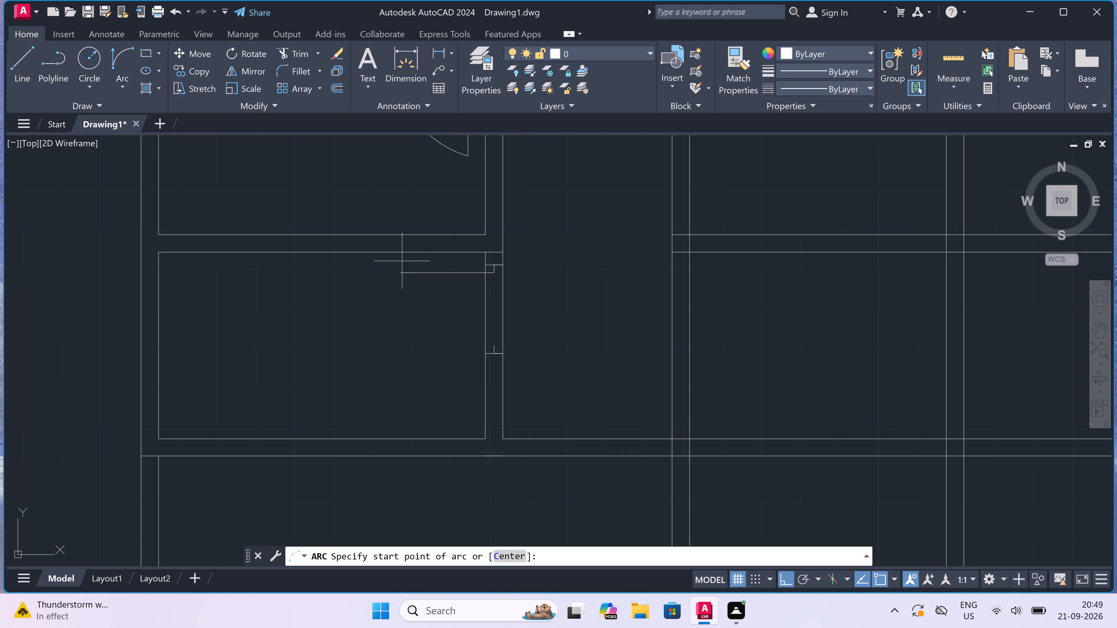
left_click_drag(396, 274, 402, 280)
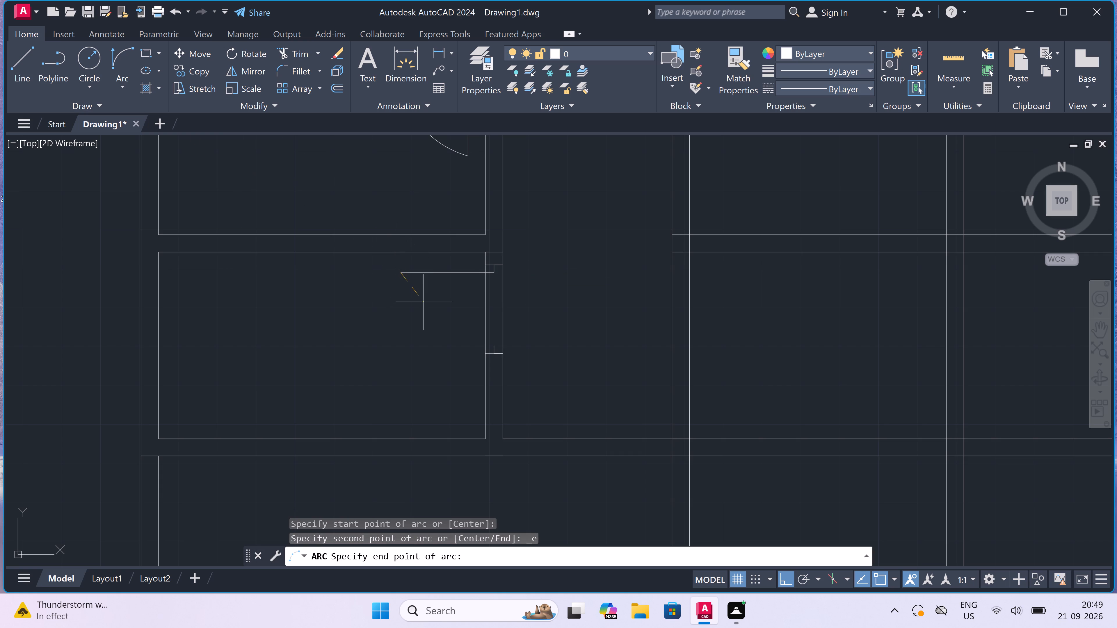
left_click(497, 346)
left_click(436, 381)
Trim both partition faces across the door opening and the second horizontal wall's lower face within the partition.
type("tr")
key("space")
left_click_drag(471, 320, 471, 320)
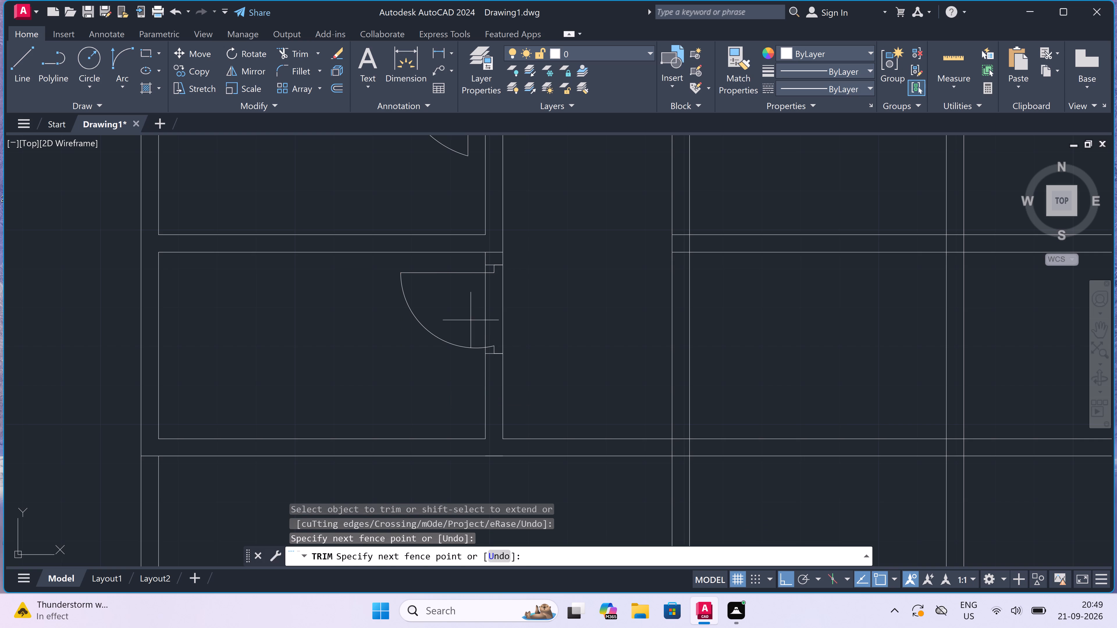
left_click_drag(471, 320, 473, 320)
left_click(530, 318)
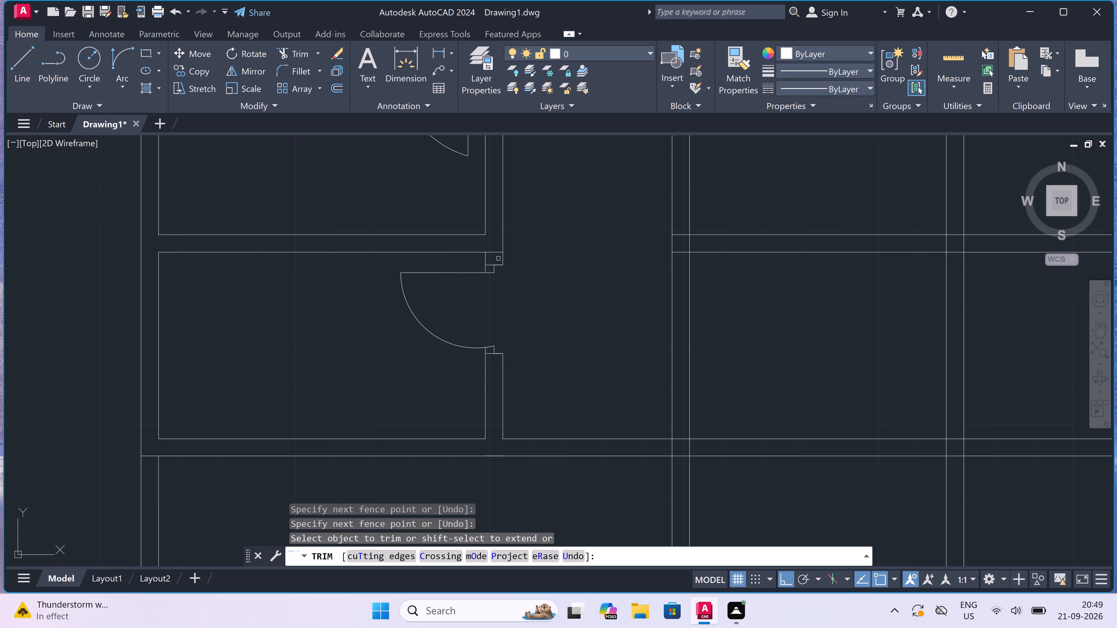
left_click(496, 252)
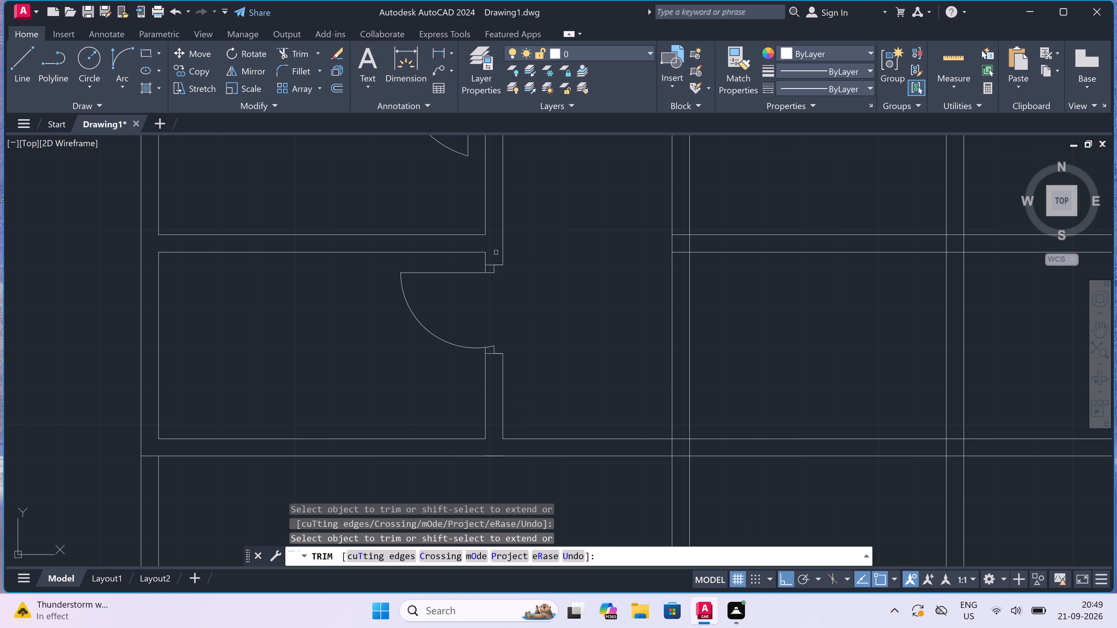
key("Escape")
Draw a 2' window in the leftmost wall of the upper small room, with end lines across the wall and a centre line.
scroll(496, 252, "down", 3)
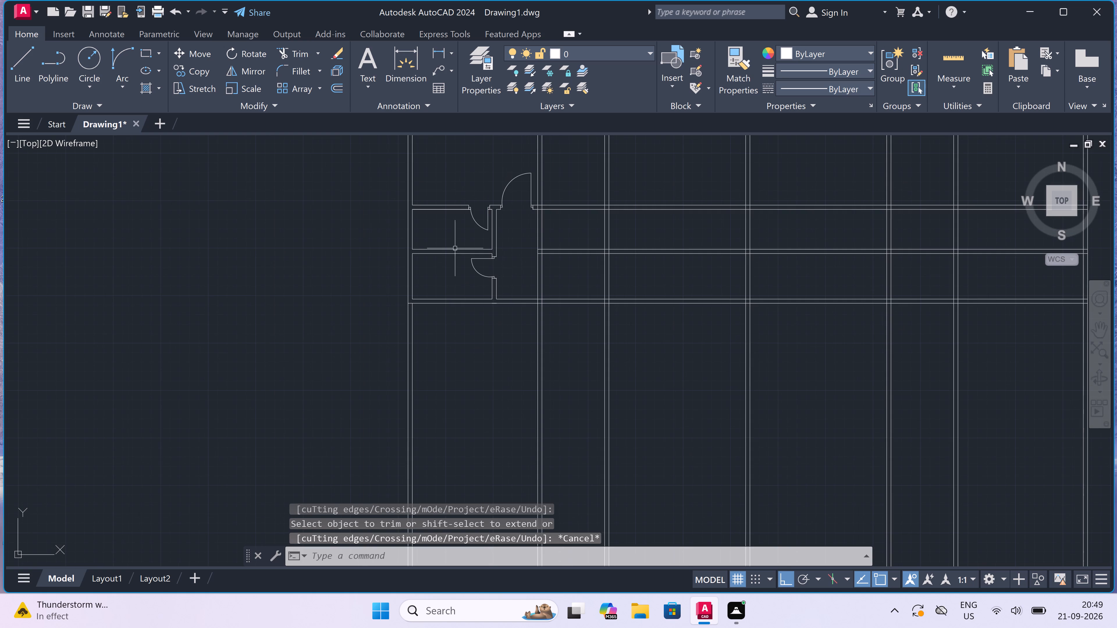
scroll(378, 231, "up", 3)
scroll(379, 231, "down", 1)
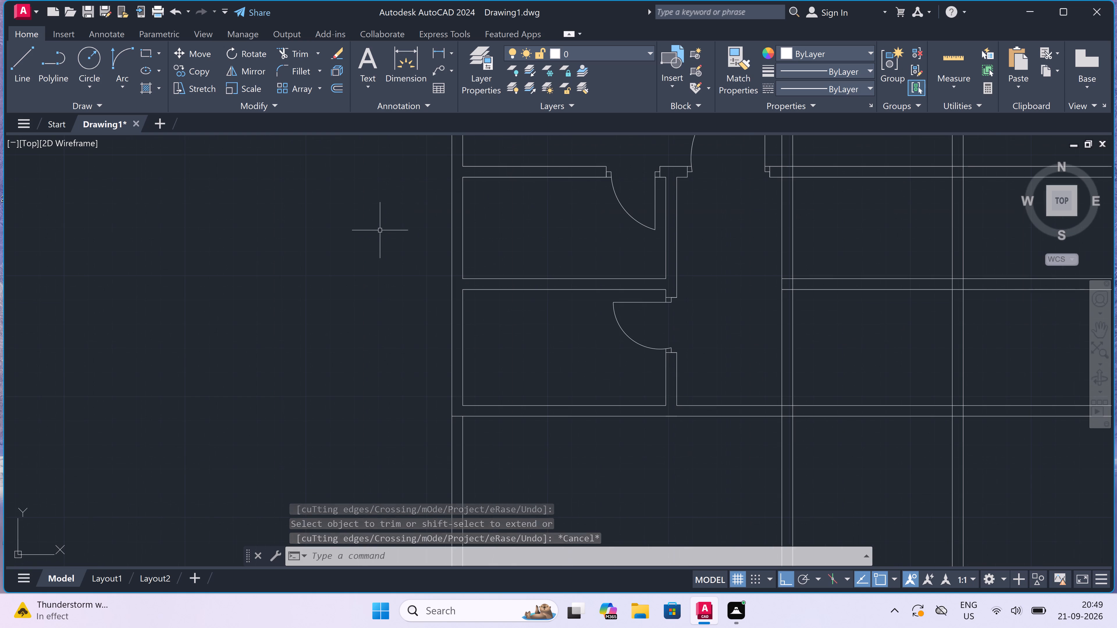
key("l")
key("space")
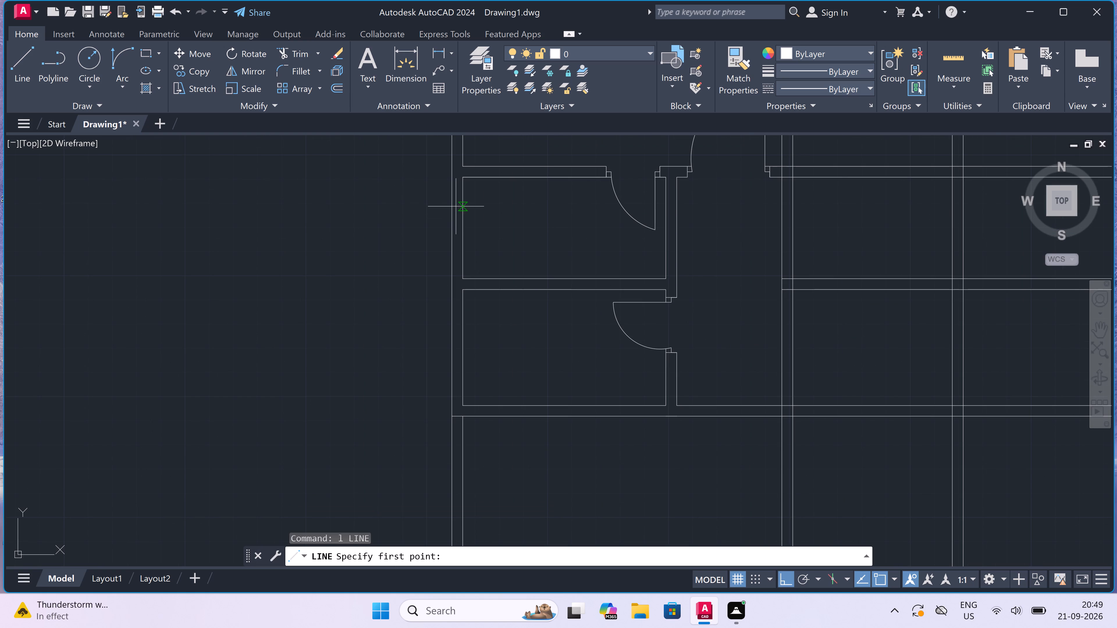
left_click(451, 202)
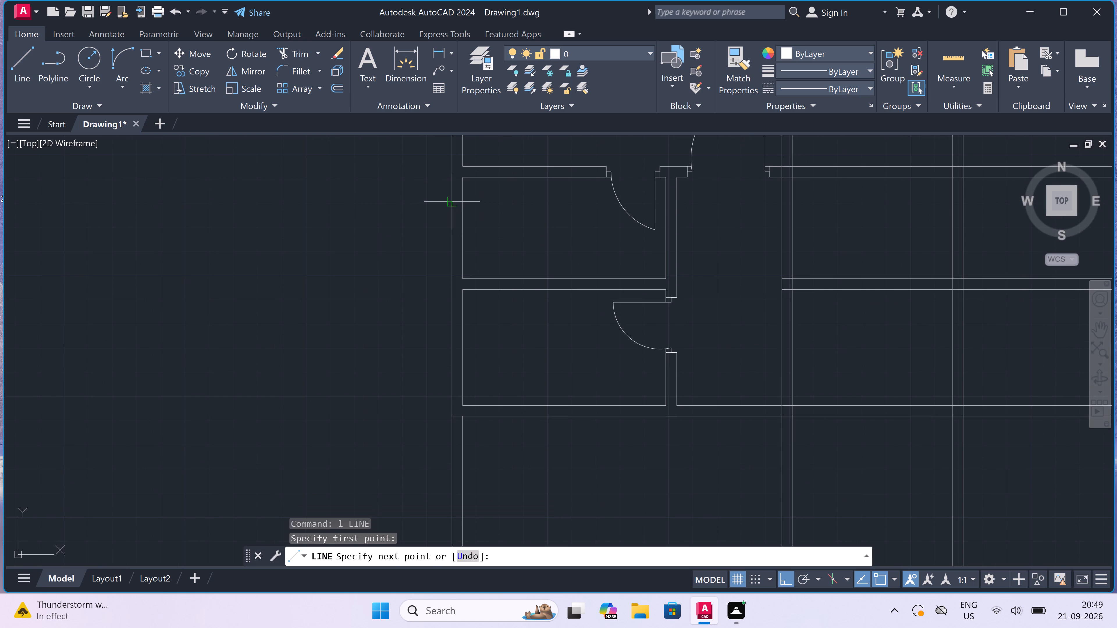
left_click(461, 202)
scroll(461, 202, "up", 2)
left_click_drag(449, 202, 449, 207)
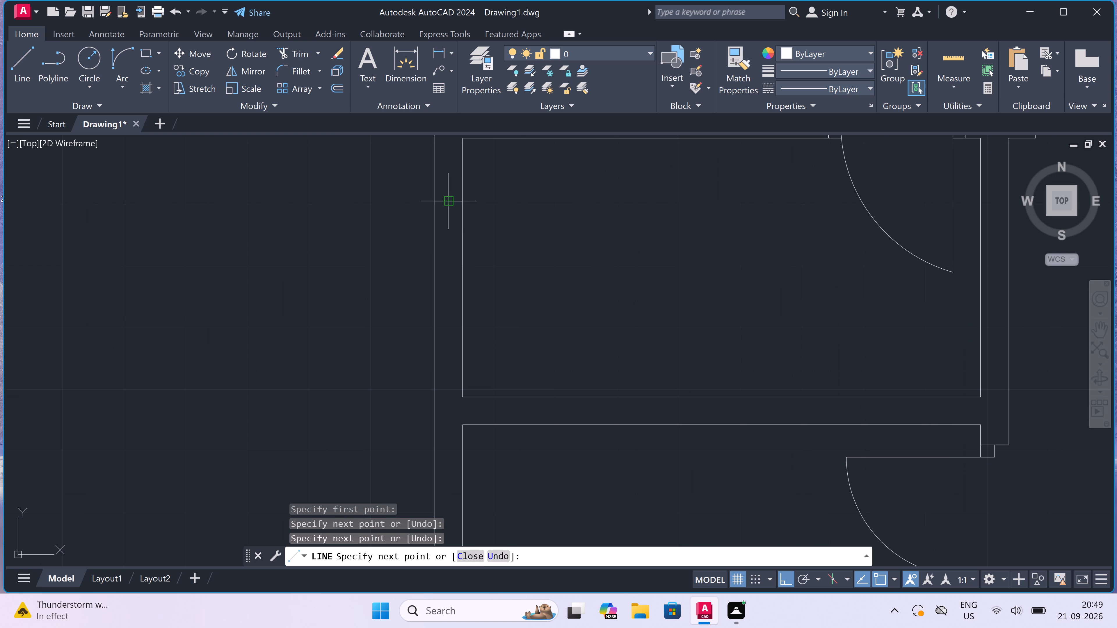
type("2'")
key("space")
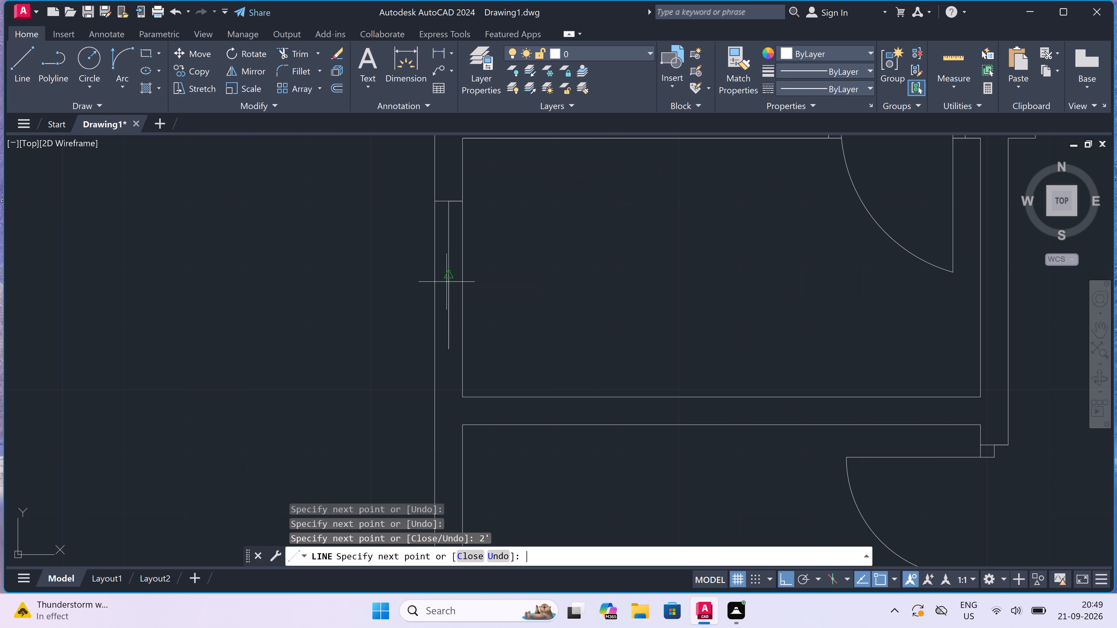
left_click(433, 351)
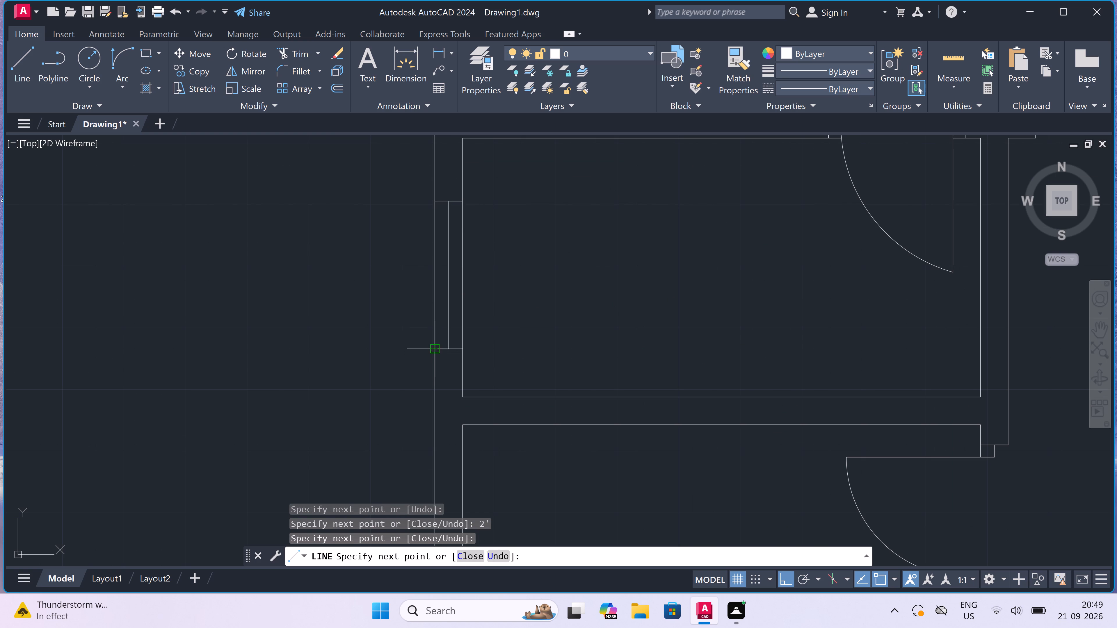
left_click(458, 353)
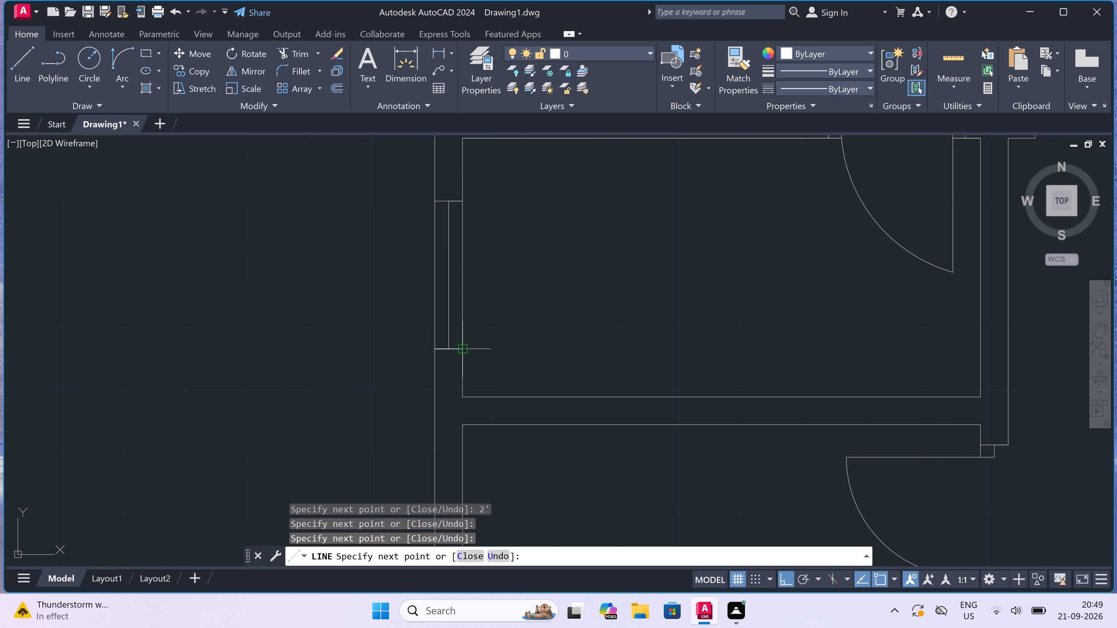
key("Escape")
Draw a 2' window in the leftmost wall of the lower small room, with end lines across the wall and a centre line.
scroll(476, 301, "down", 2)
scroll(447, 486, "up", 2)
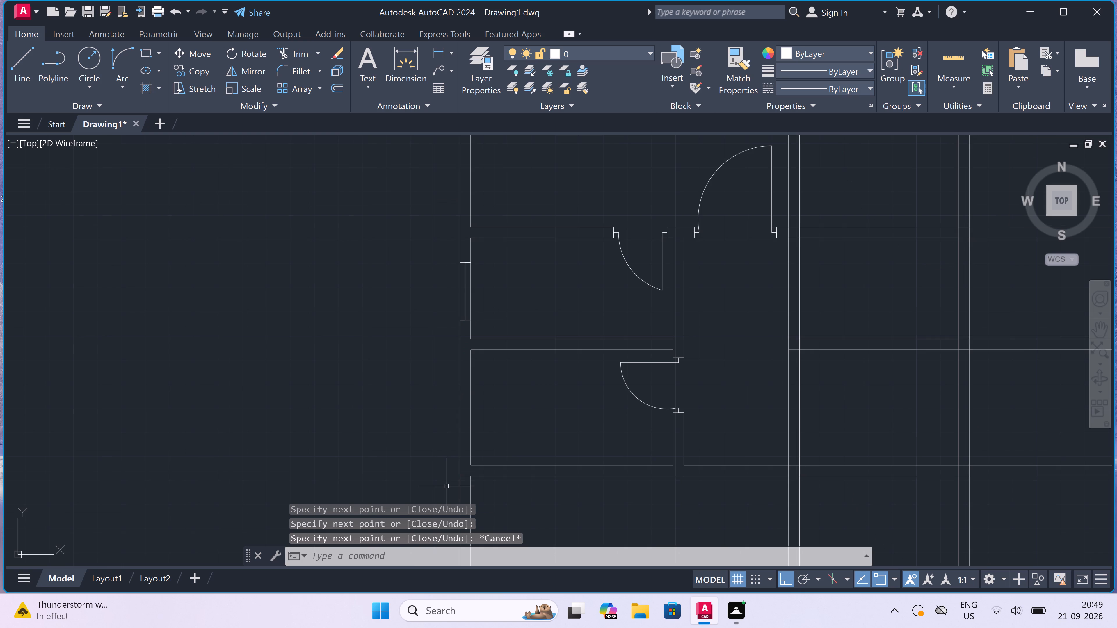
scroll(495, 406, "down", 1)
key("space")
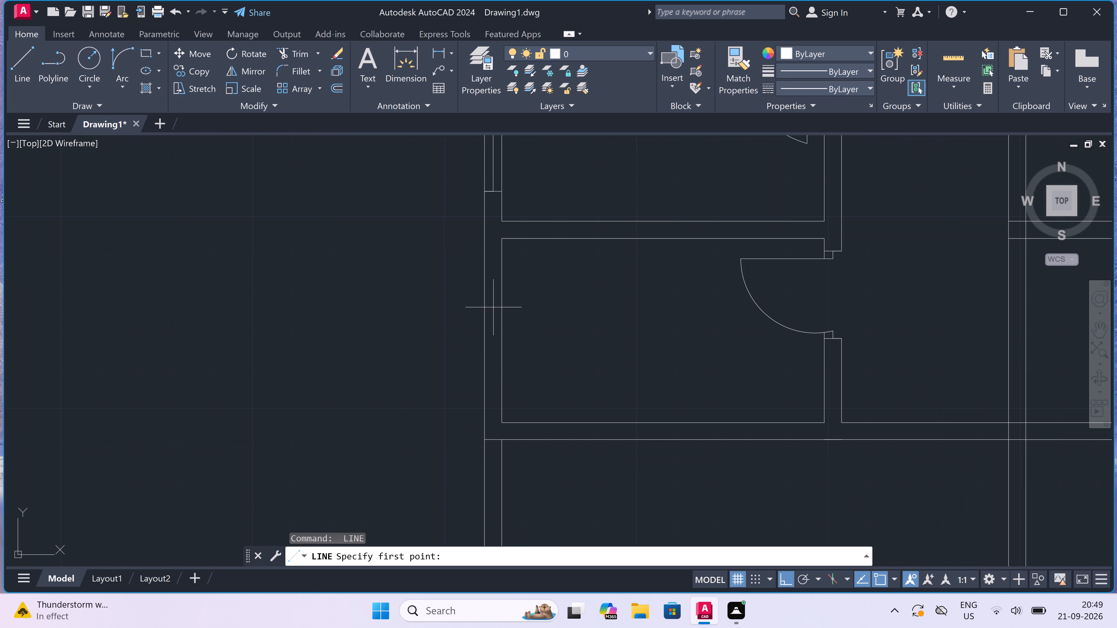
left_click(499, 291)
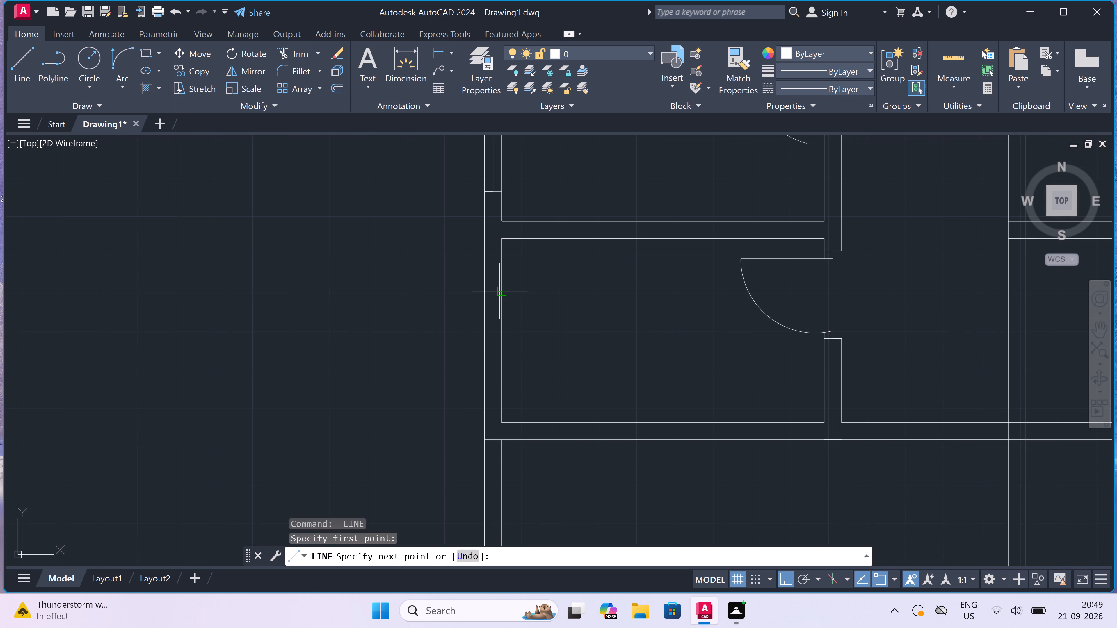
left_click(481, 291)
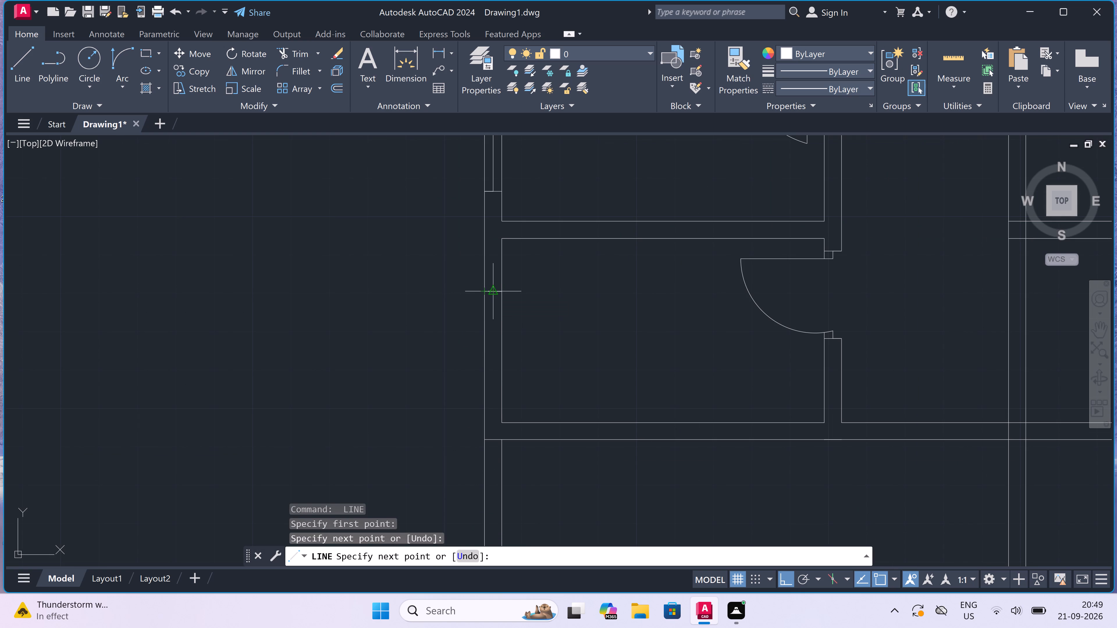
left_click(492, 292)
type("2'")
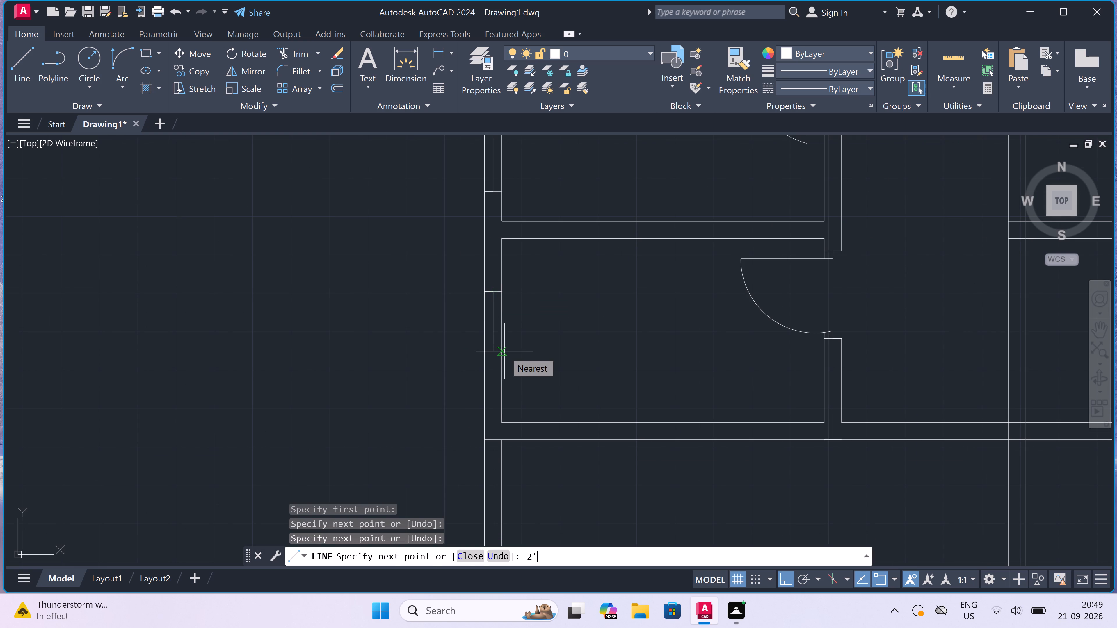
key("space")
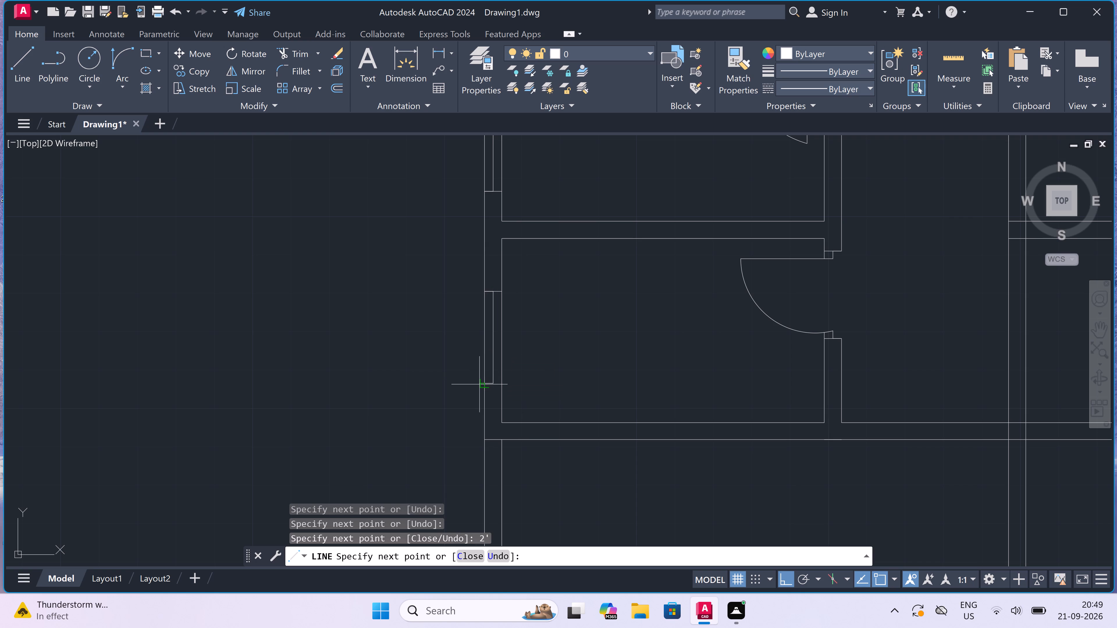
left_click(479, 384)
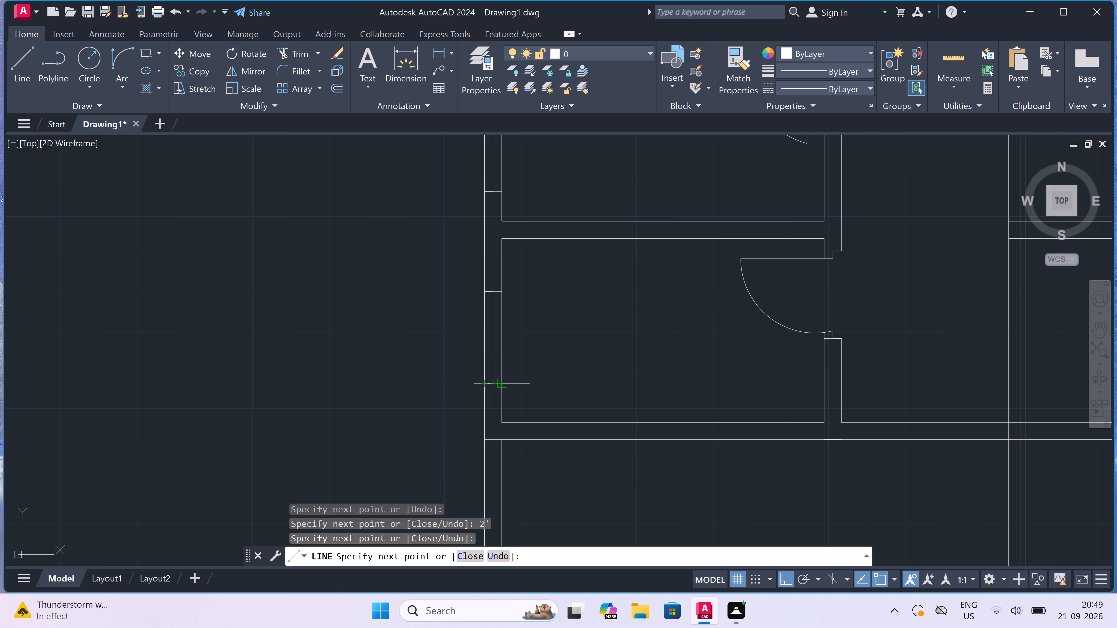
scroll(498, 388, "up", 4)
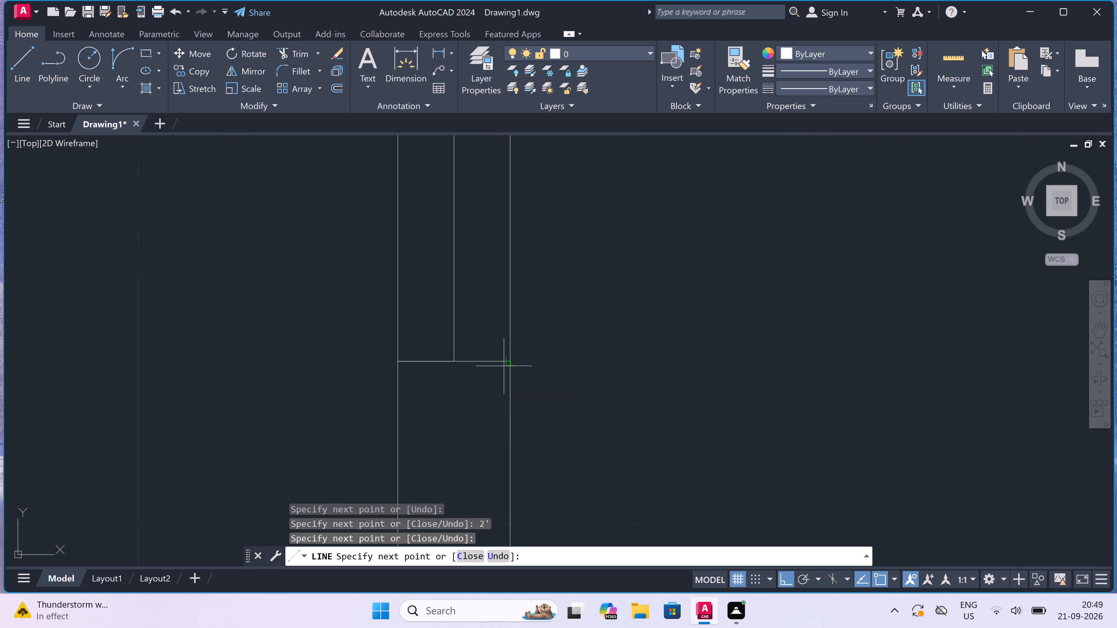
left_click(504, 366)
key("Escape")
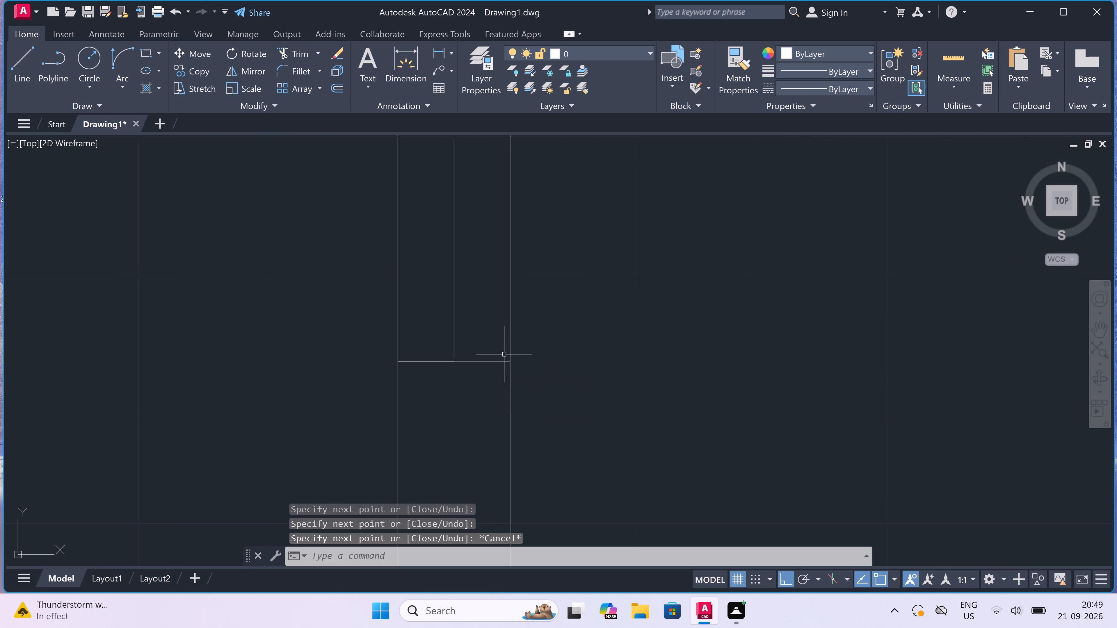
scroll(503, 355, "down", 7)
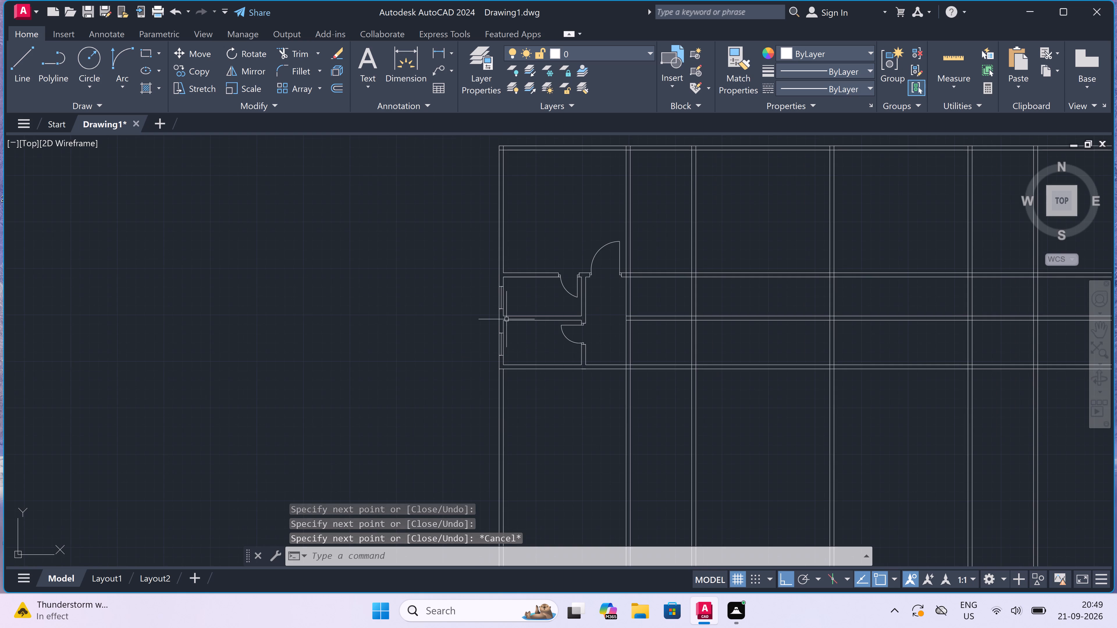
Trim the overlapping inner wall faces at the plan's upper-left outer corner.
scroll(512, 253, "down", 3)
scroll(508, 226, "up", 4)
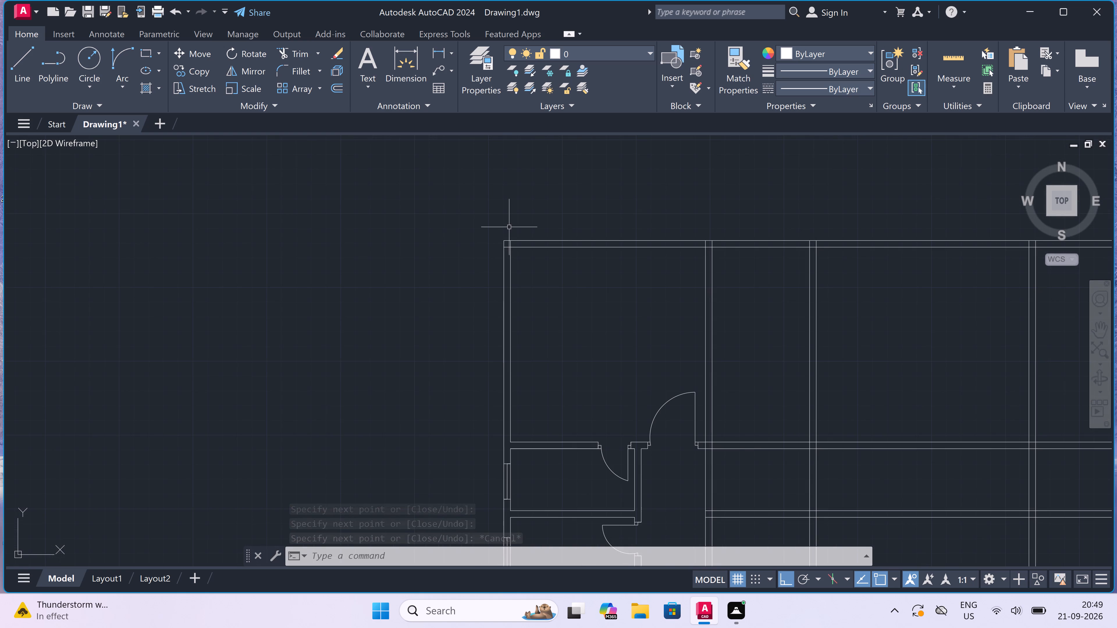
scroll(510, 238, "up", 2)
type("tr")
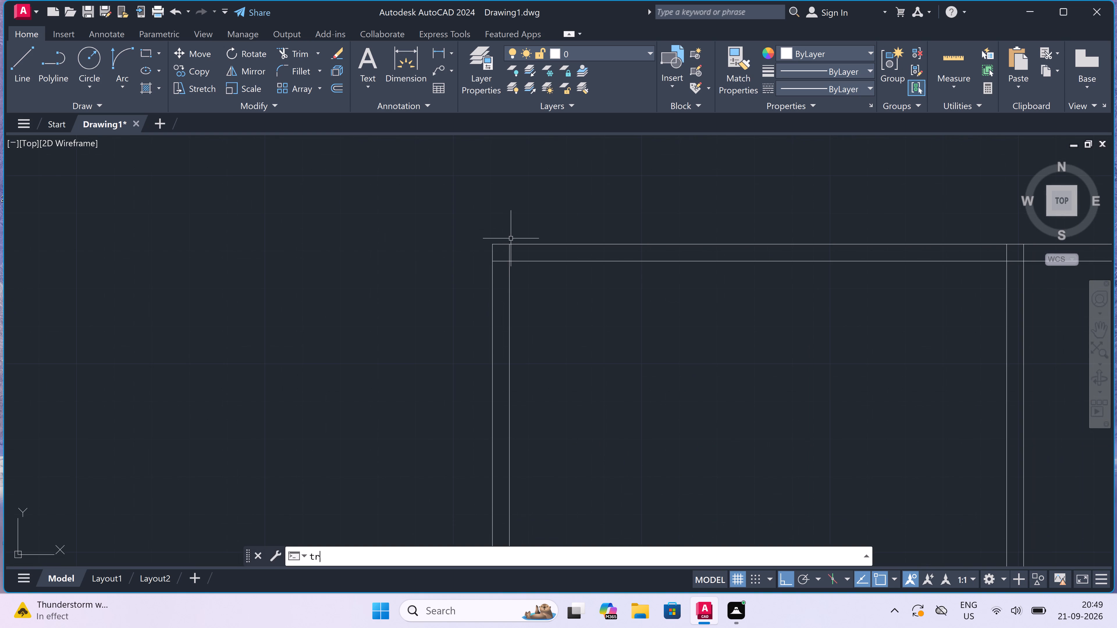
key("space")
scroll(509, 255, "up", 1)
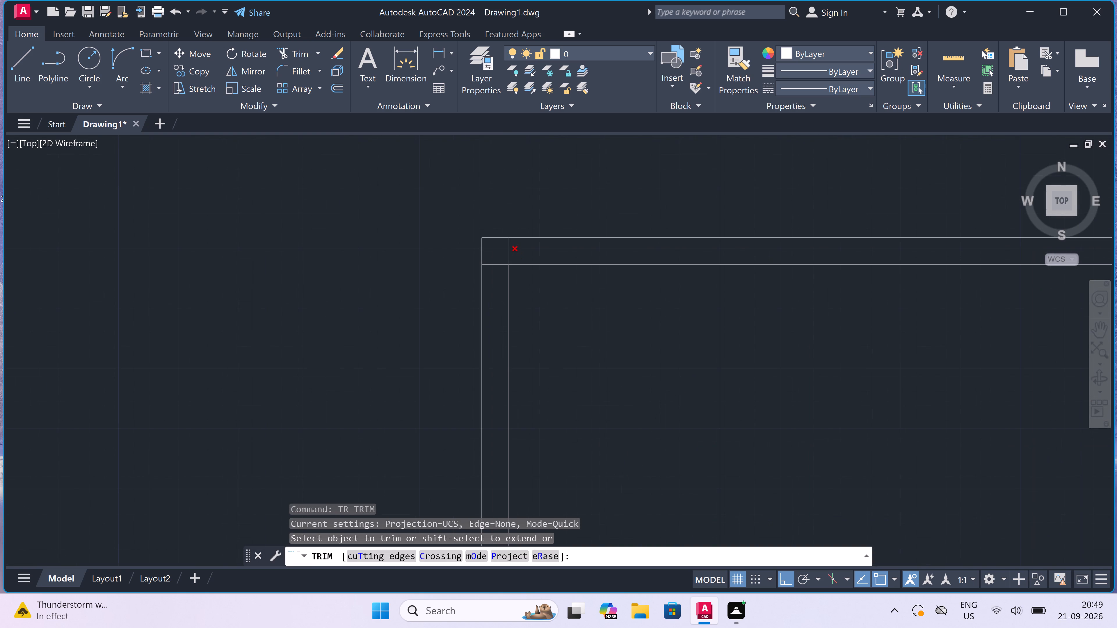
left_click(509, 255)
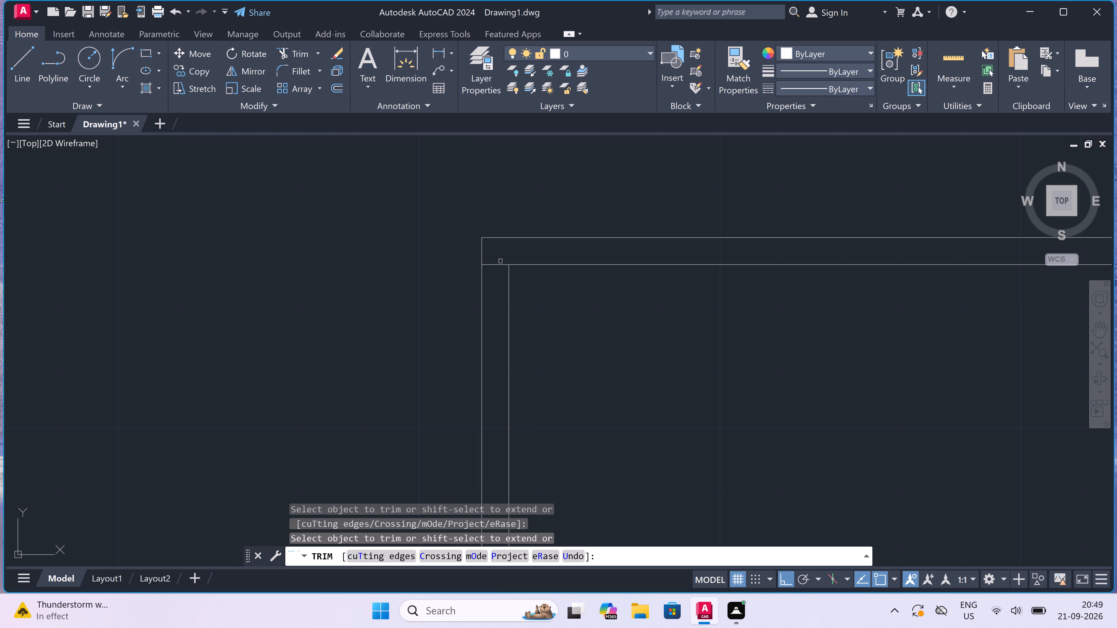
left_click(494, 265)
scroll(494, 265, "down", 3)
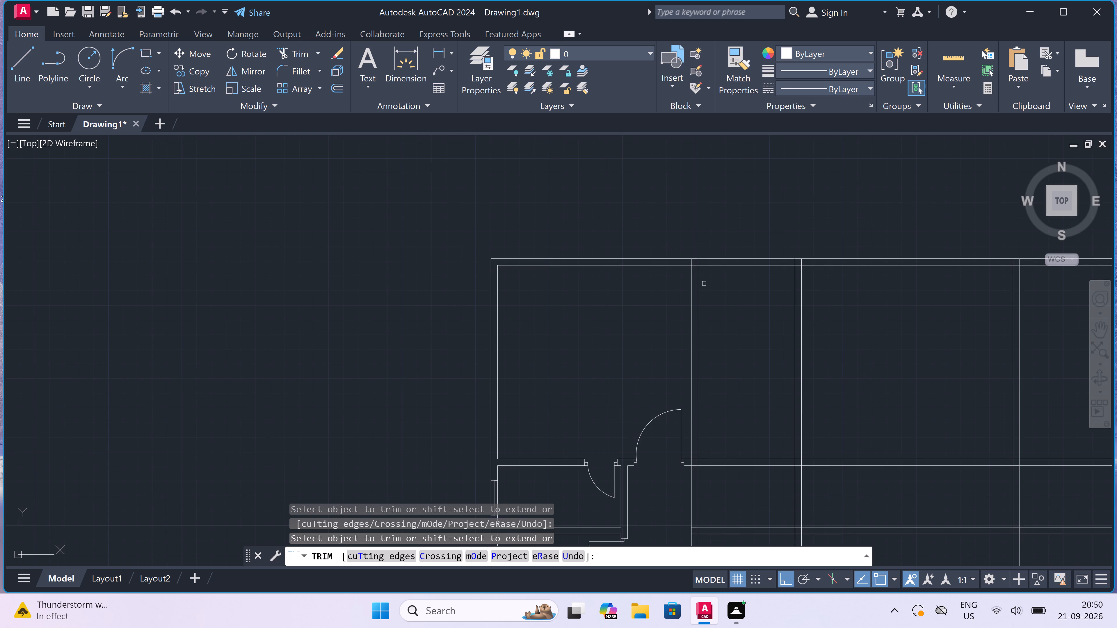
Trim both faces of the first interior vertical wall where they run through the top outer wall.
scroll(696, 258, "up", 3)
scroll(681, 281, "up", 2)
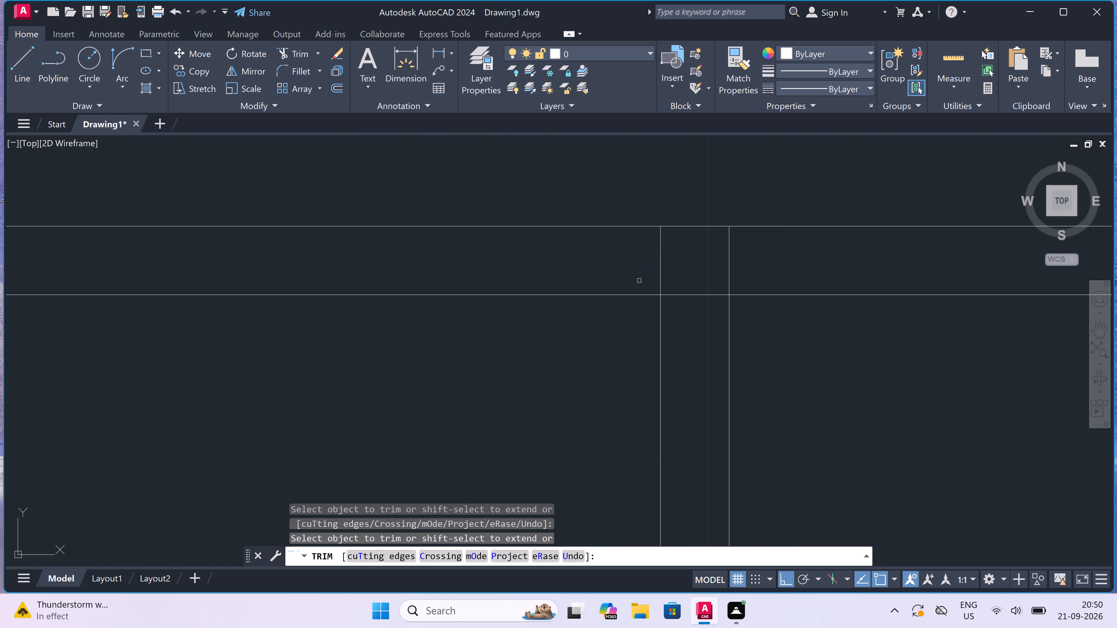
left_click(632, 279)
left_click(795, 268)
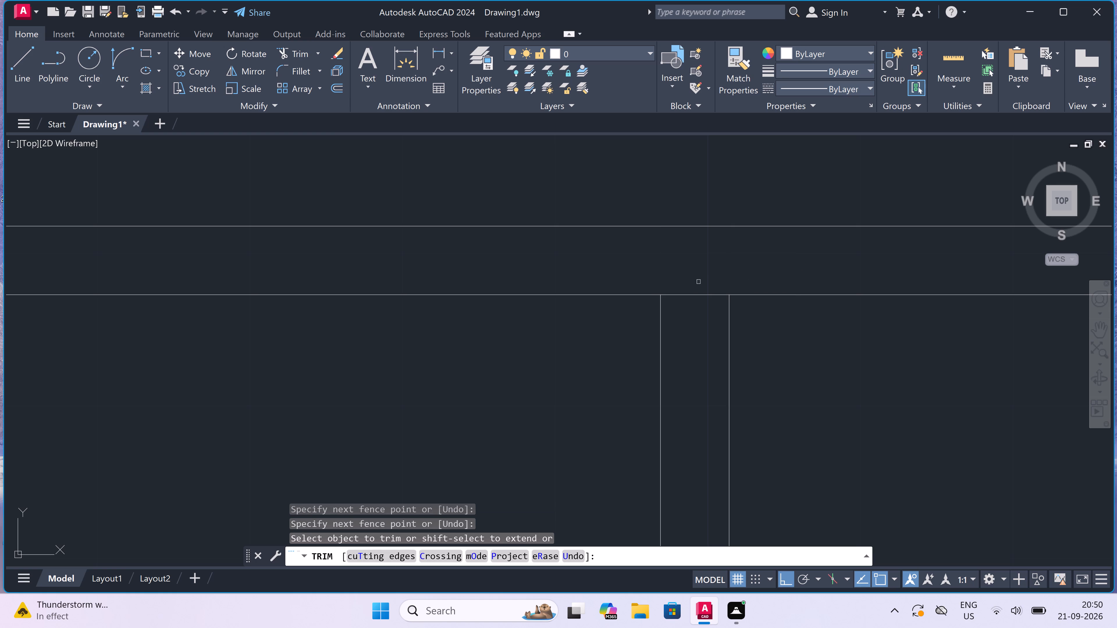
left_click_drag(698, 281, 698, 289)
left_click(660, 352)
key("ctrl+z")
Trim the top wall's inner face between the two faces of the first interior vertical wall.
left_click(689, 288)
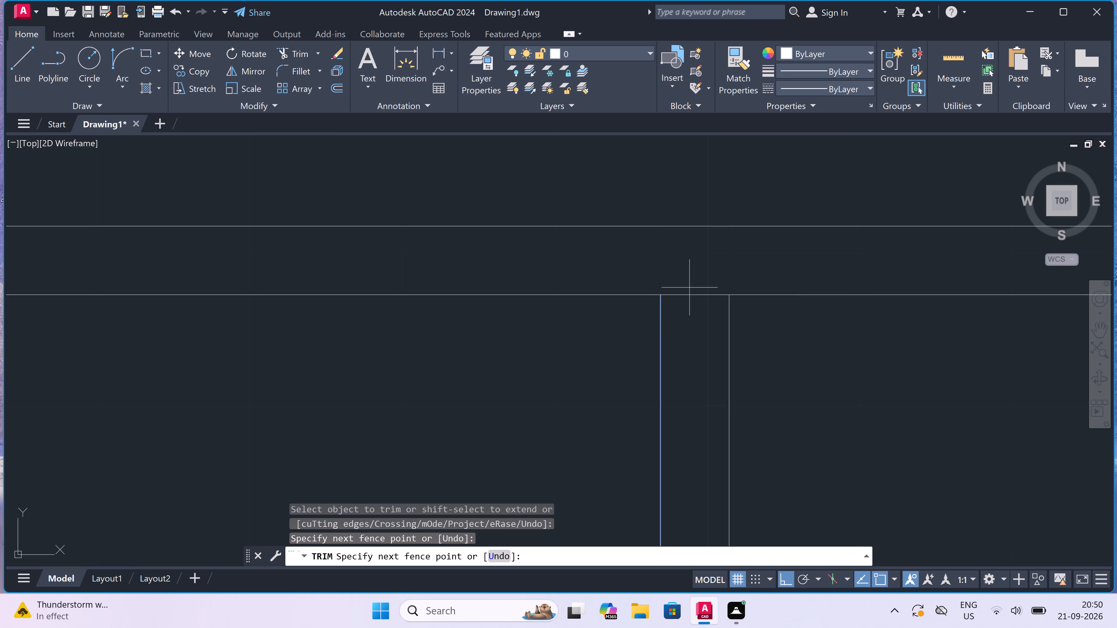
left_click(690, 331)
Trim the faces of the remaining four interior vertical walls within the top outer wall using one fence.
scroll(686, 333, "down", 4)
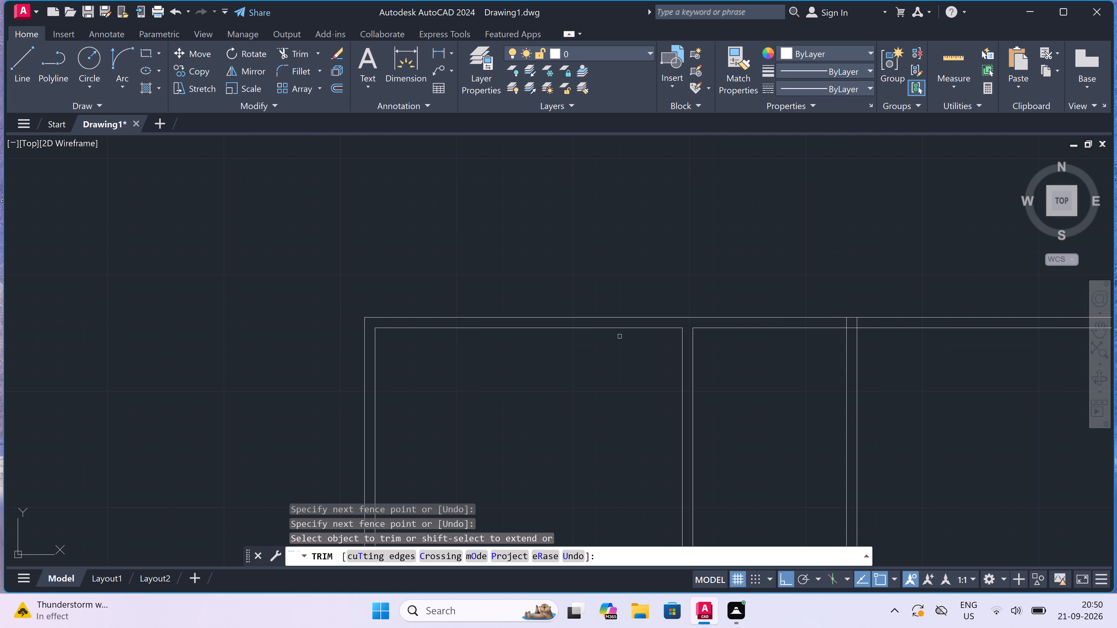
scroll(700, 325, "up", 1)
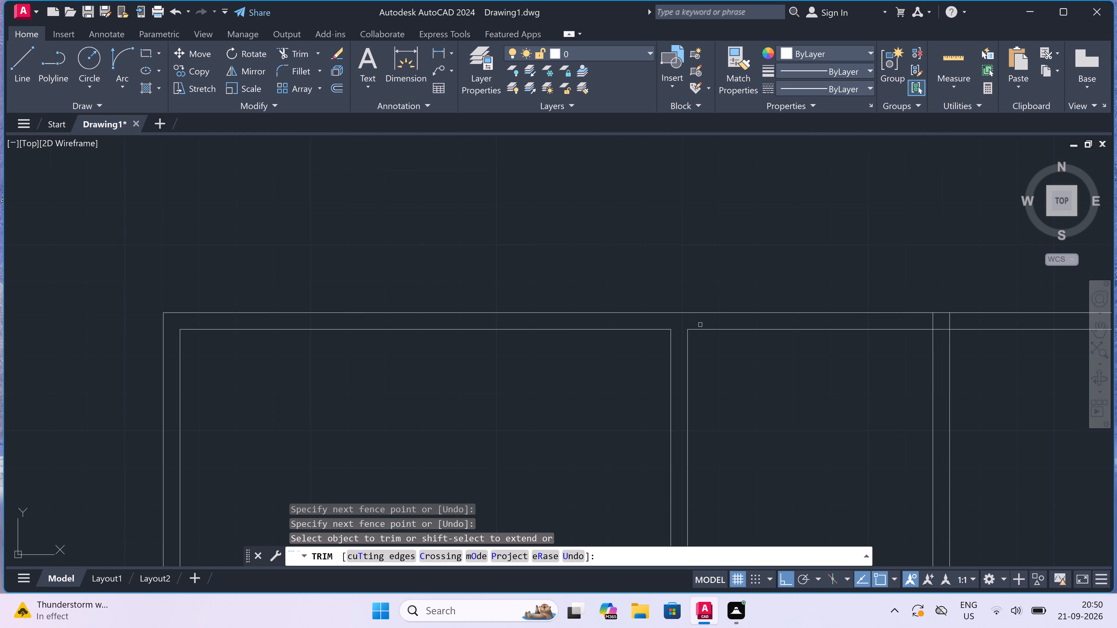
scroll(700, 325, "down", 5)
scroll(714, 327, "up", 3)
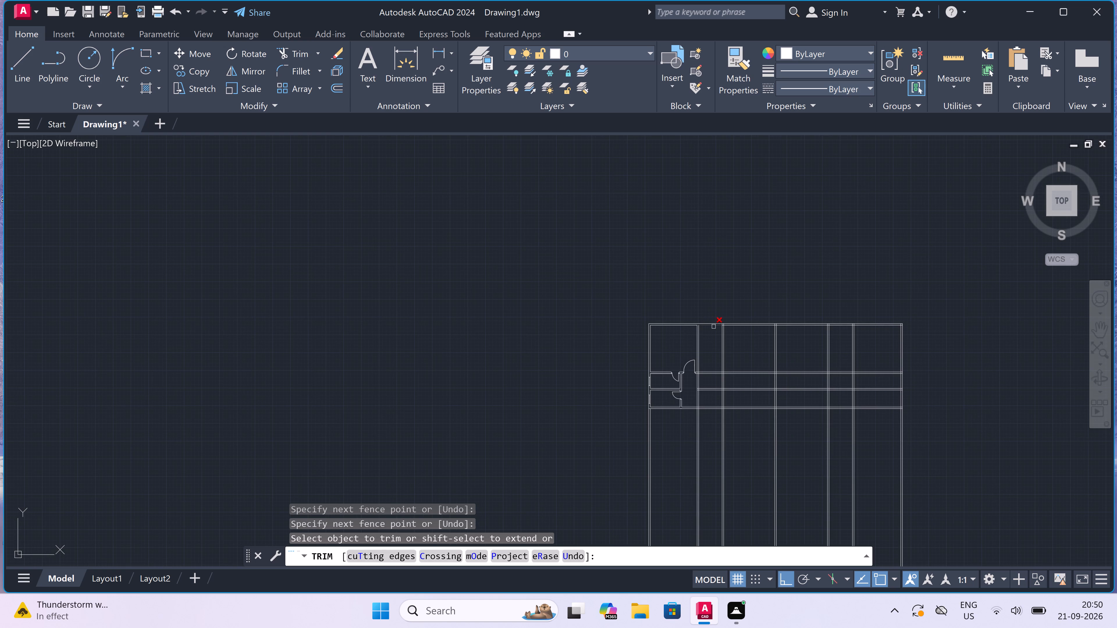
scroll(726, 322, "up", 4)
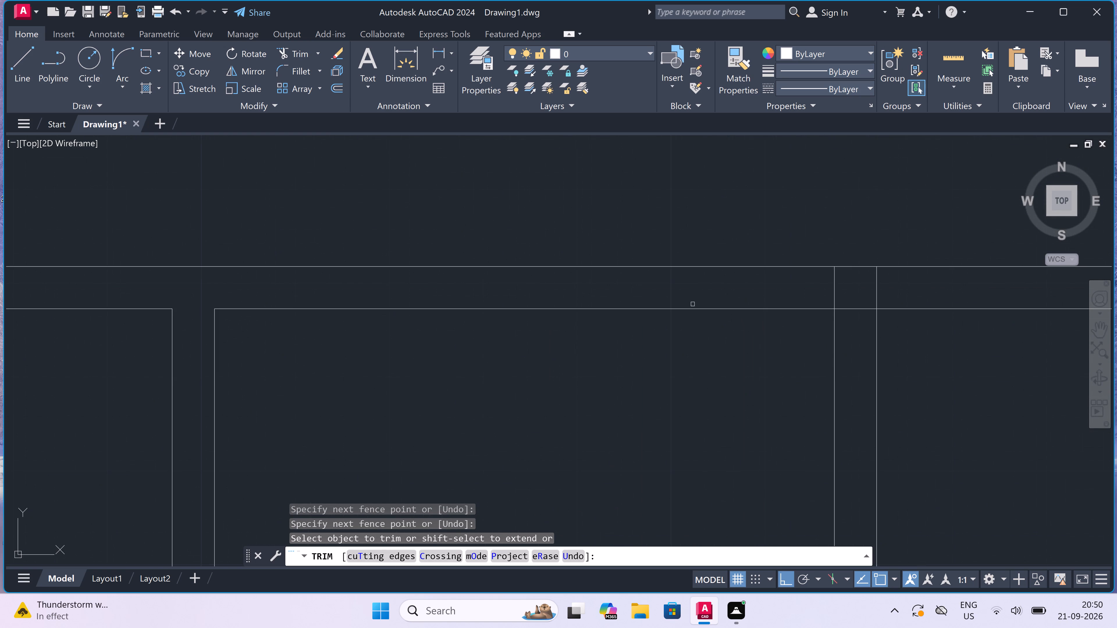
scroll(489, 328, "down", 10)
scroll(502, 331, "up", 4)
scroll(423, 312, "up", 1)
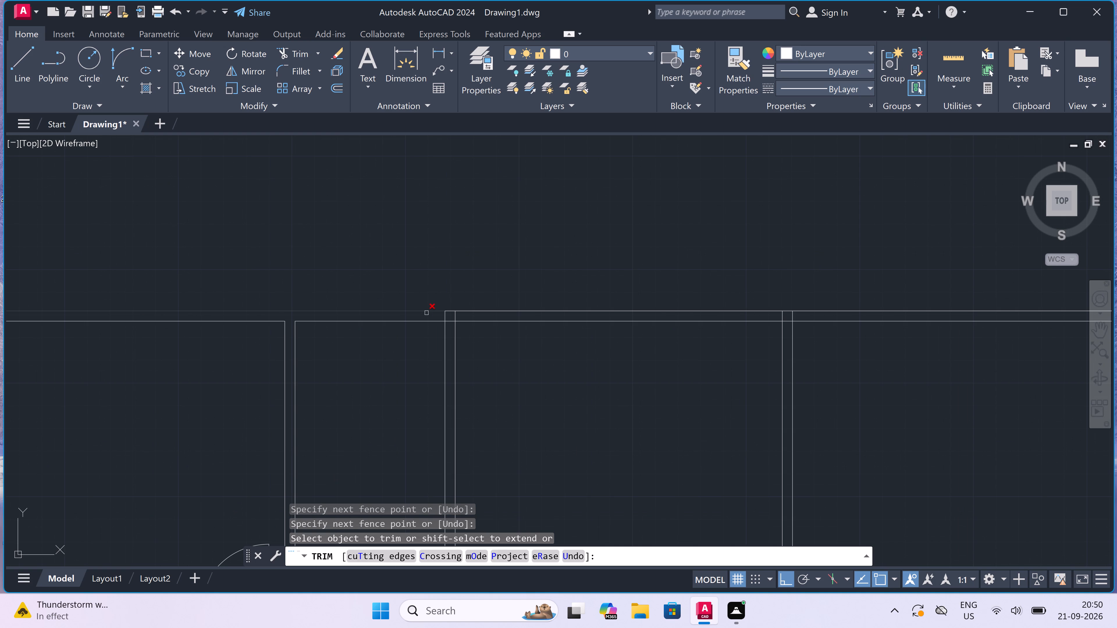
scroll(449, 321, "up", 3)
left_click(396, 302)
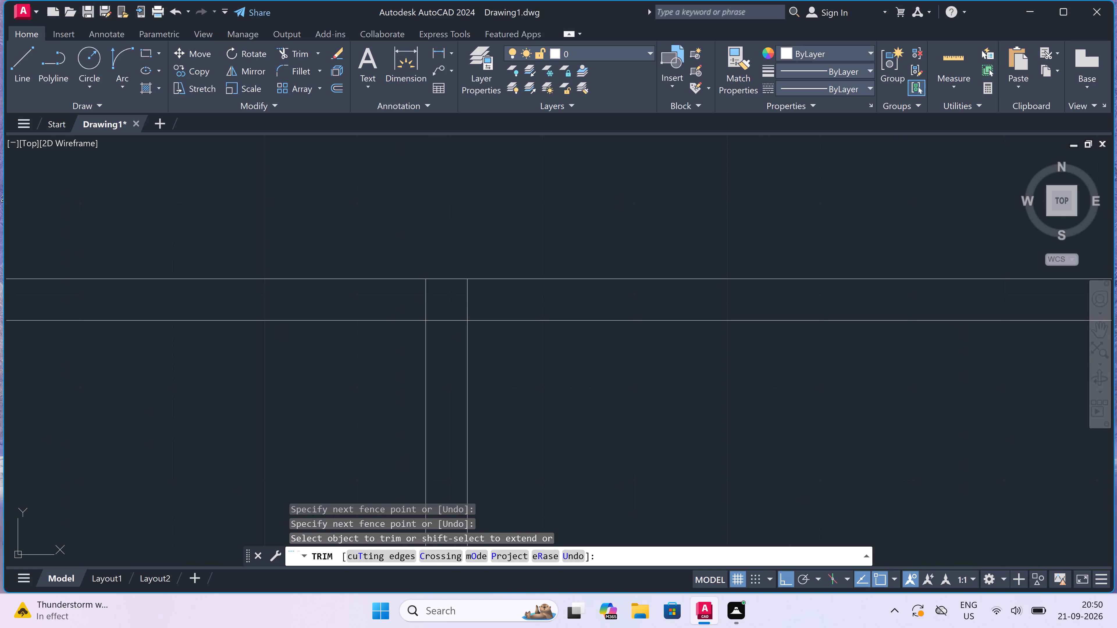
scroll(611, 292, "down", 12)
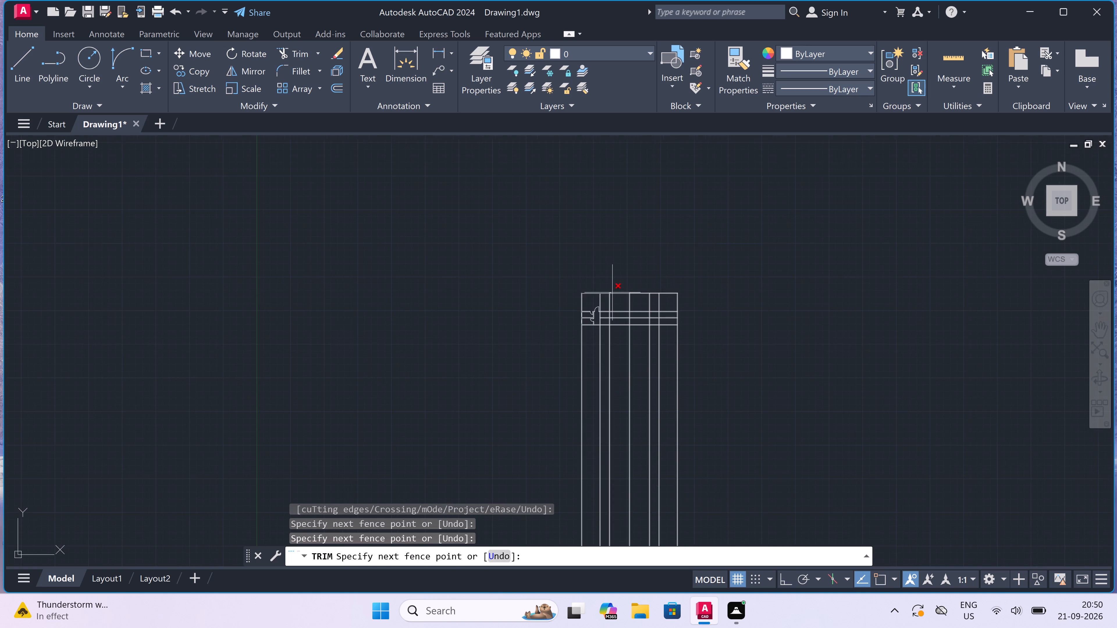
scroll(658, 292, "up", 4)
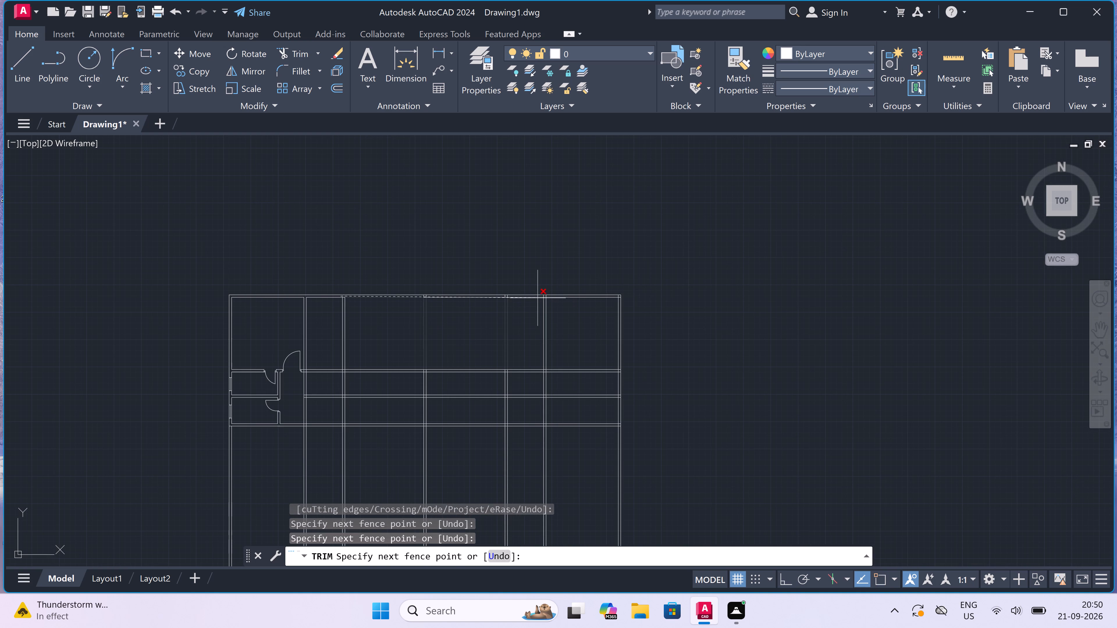
scroll(538, 293, "up", 4)
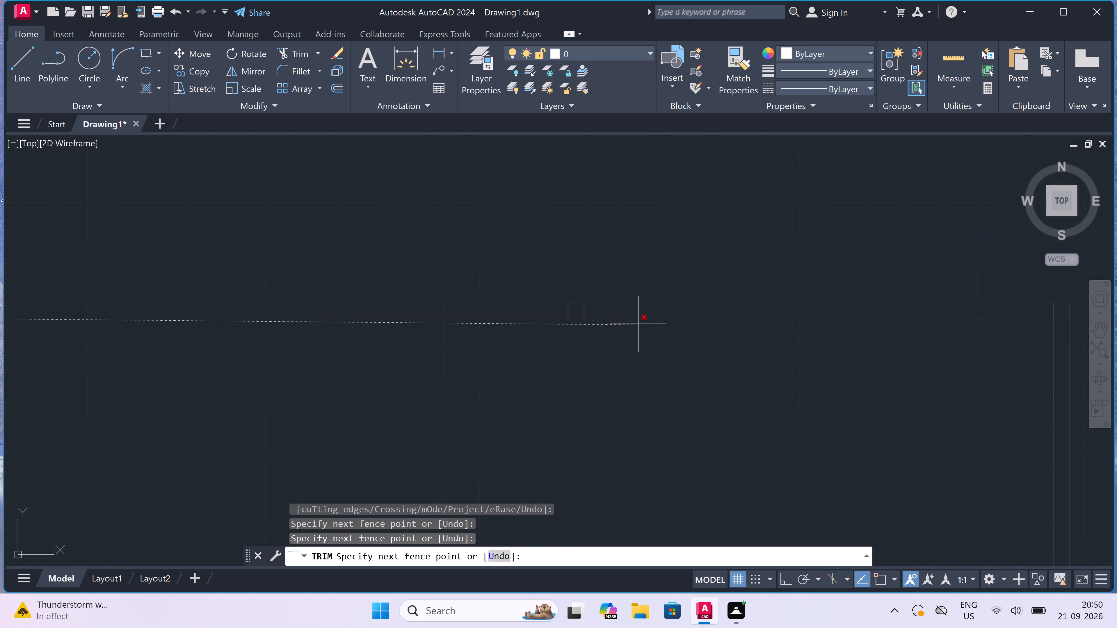
scroll(651, 308, "up", 2)
scroll(696, 309, "up", 2)
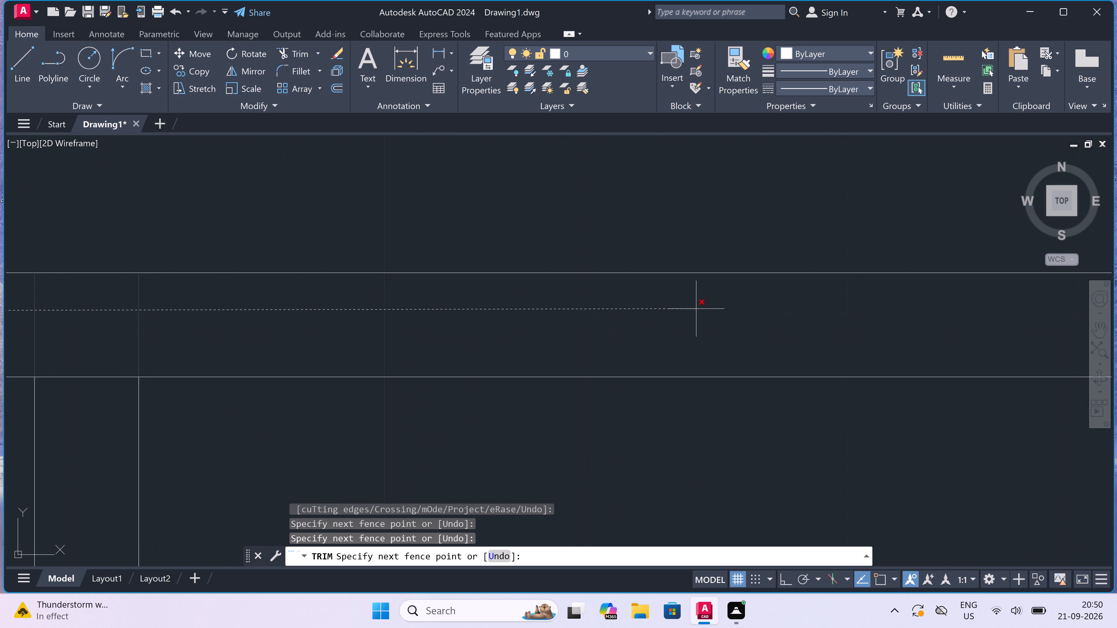
left_click(696, 309)
Trim the top wall's inner face across the fifth, fourth, third and second interior vertical walls.
scroll(655, 312, "down", 4)
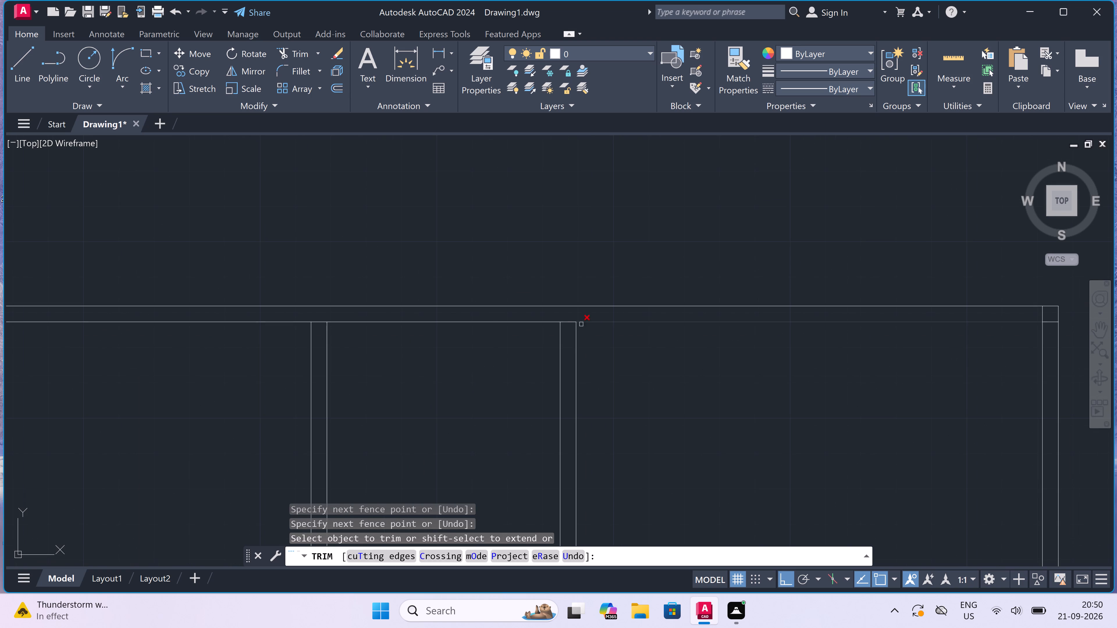
left_click(565, 323)
left_click(317, 323)
scroll(317, 323, "down", 4)
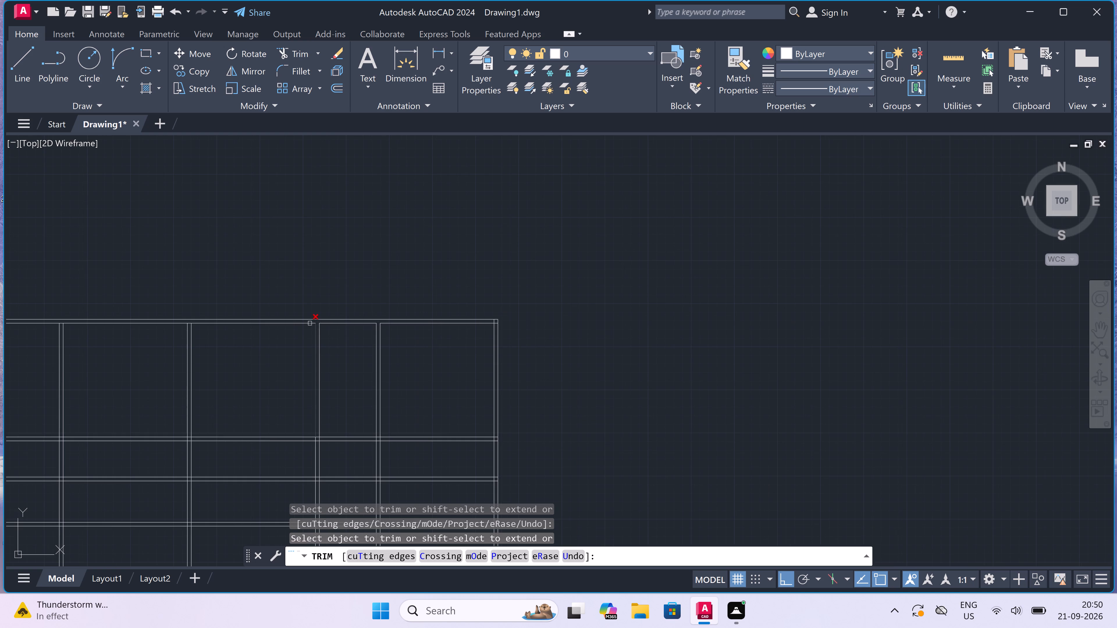
scroll(225, 333, "down", 3)
scroll(213, 330, "up", 4)
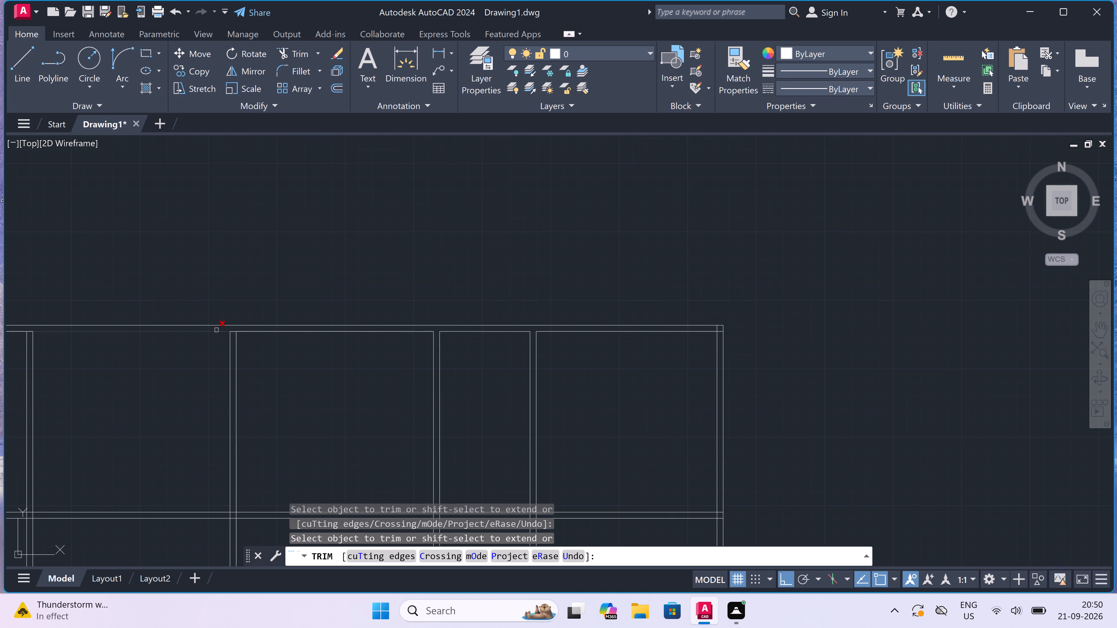
scroll(230, 331, "up", 3)
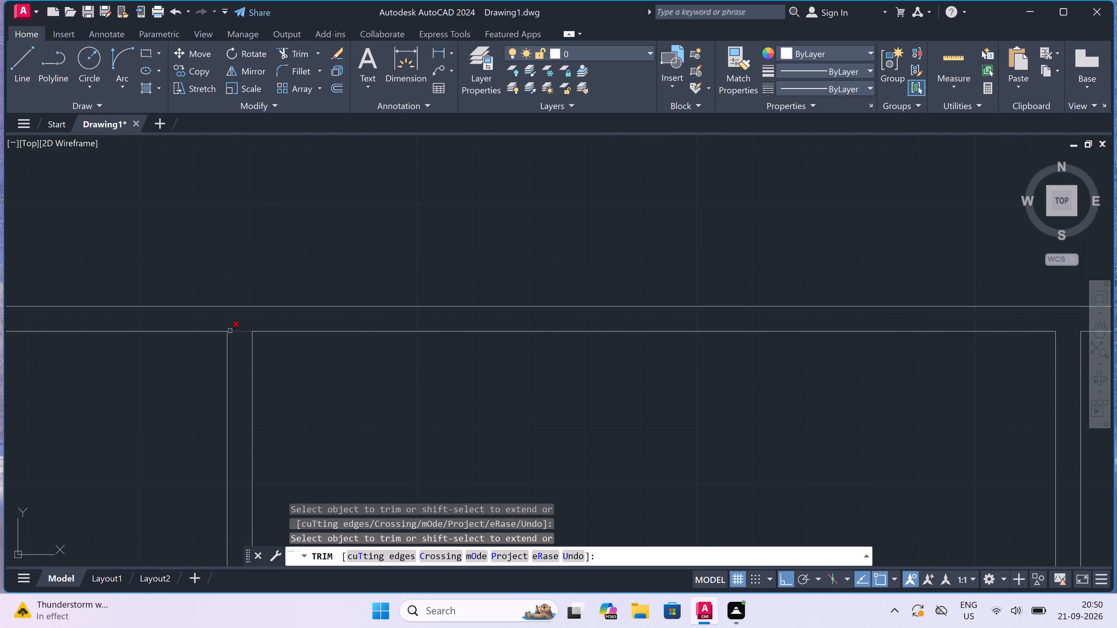
left_click(234, 332)
scroll(346, 317, "down", 3)
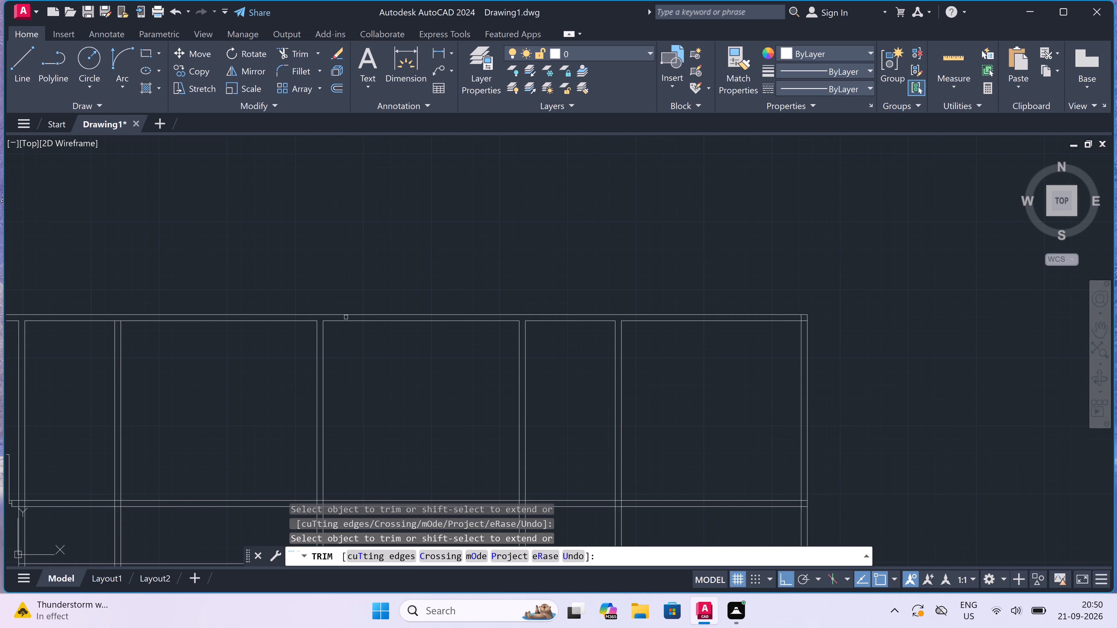
scroll(346, 317, "down", 3)
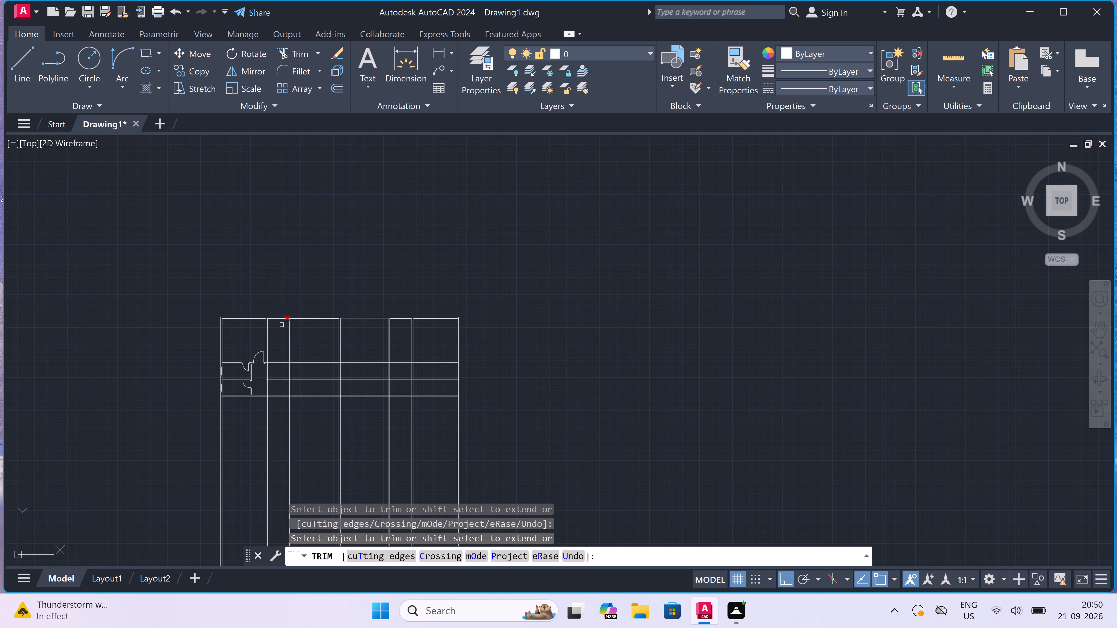
scroll(246, 329, "up", 3)
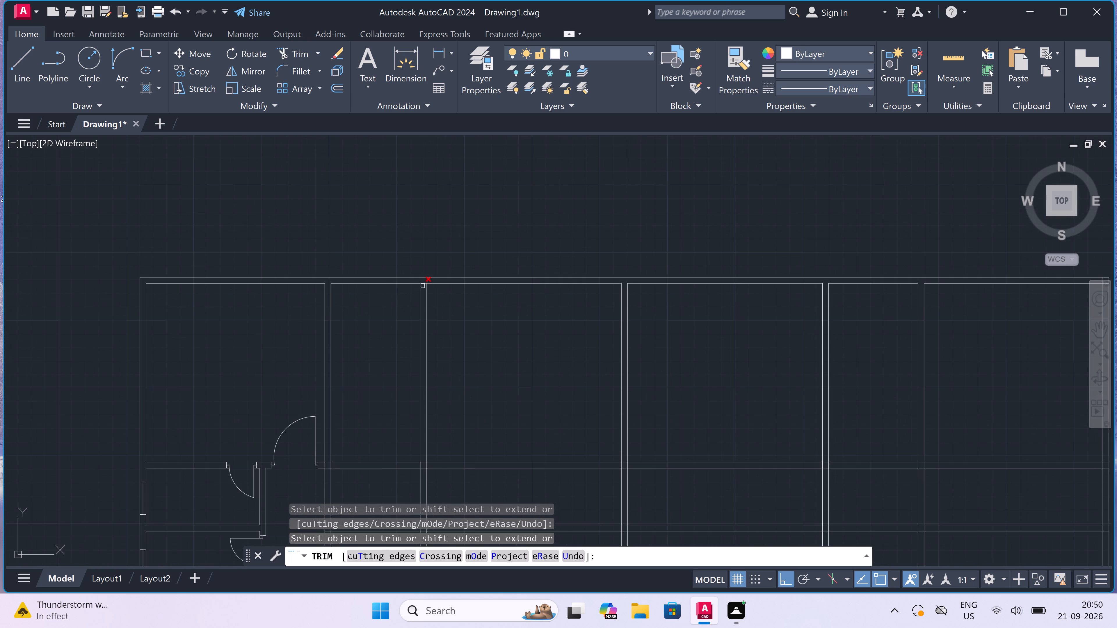
scroll(424, 283, "up", 2)
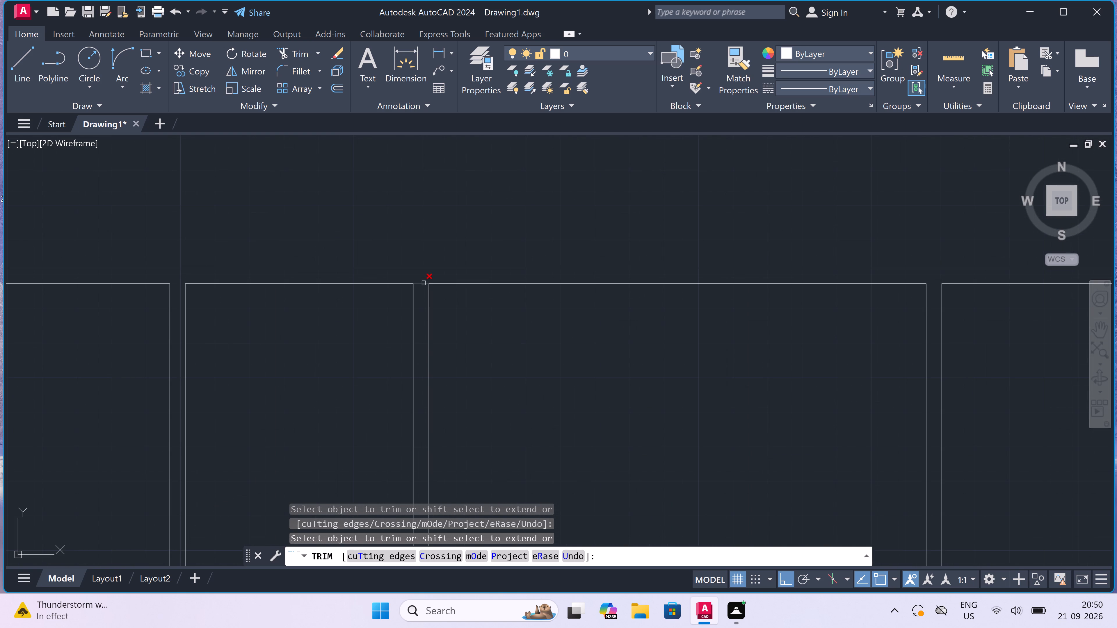
left_click(424, 283)
scroll(424, 283, "down", 4)
key("Escape")
Trim the first interior vertical wall's left face and the horizontal wall's upper face at their junction beside the first room's door.
scroll(409, 297, "up", 3)
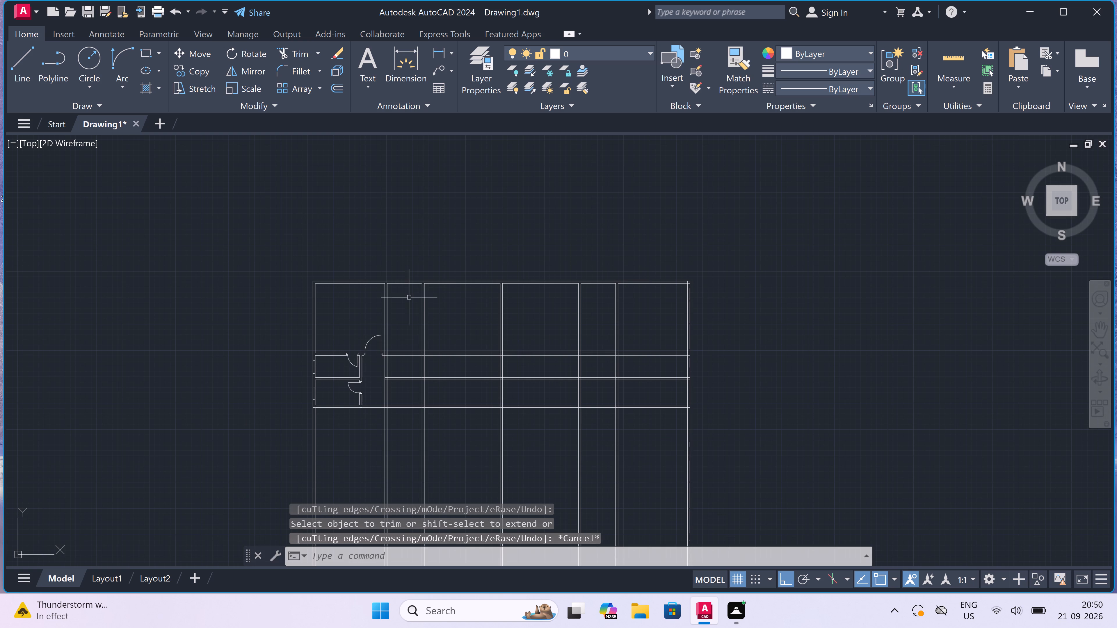
scroll(402, 329, "down", 3)
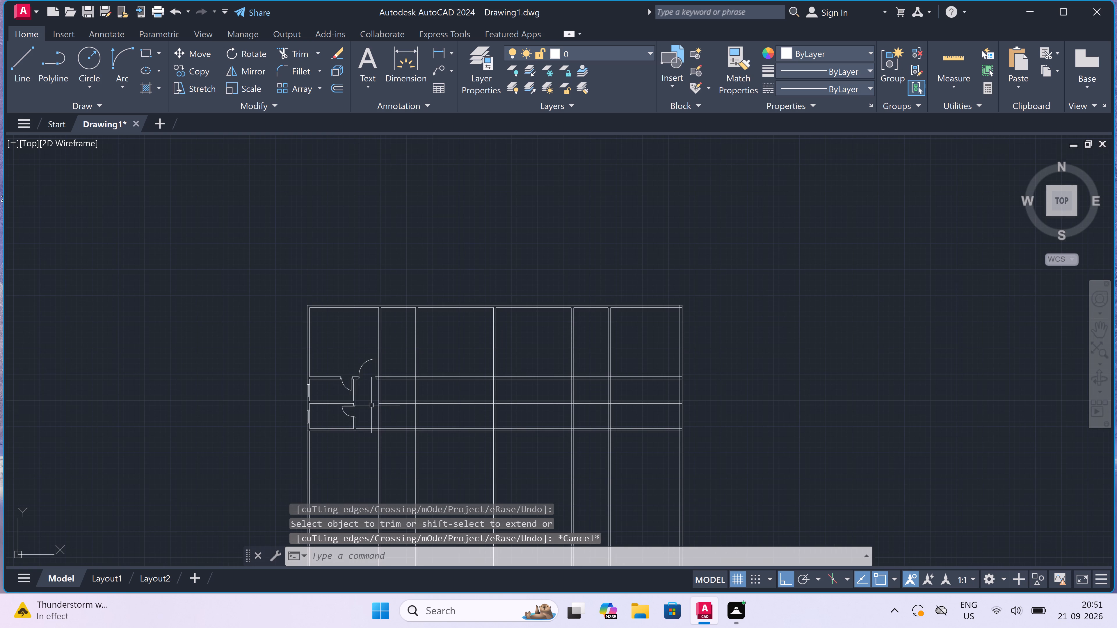
scroll(371, 404, "up", 3)
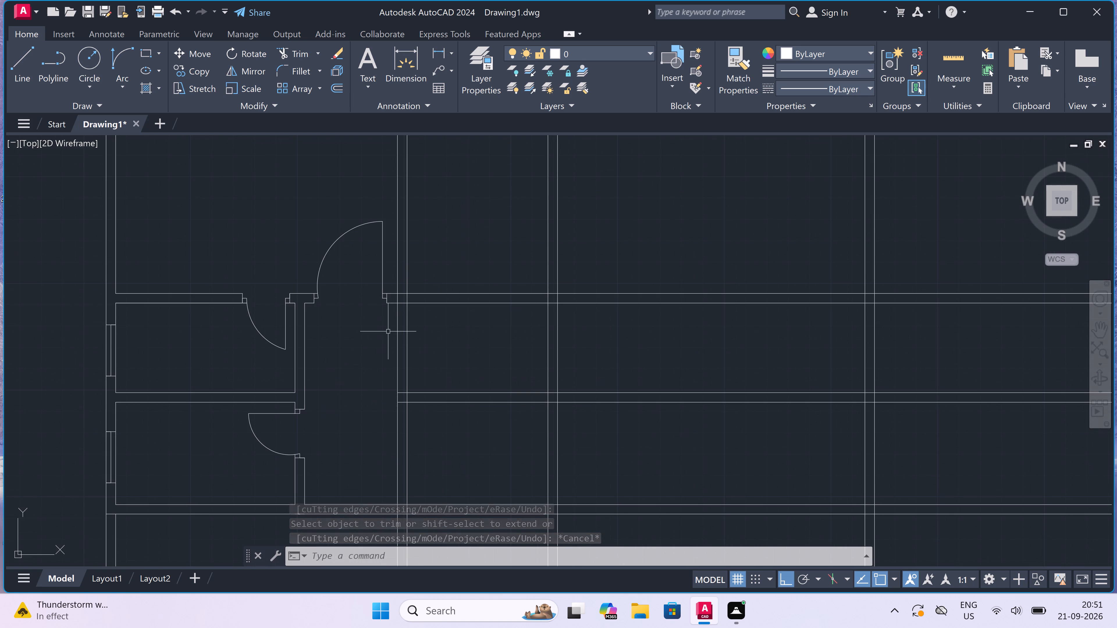
key("space")
scroll(403, 290, "up", 2)
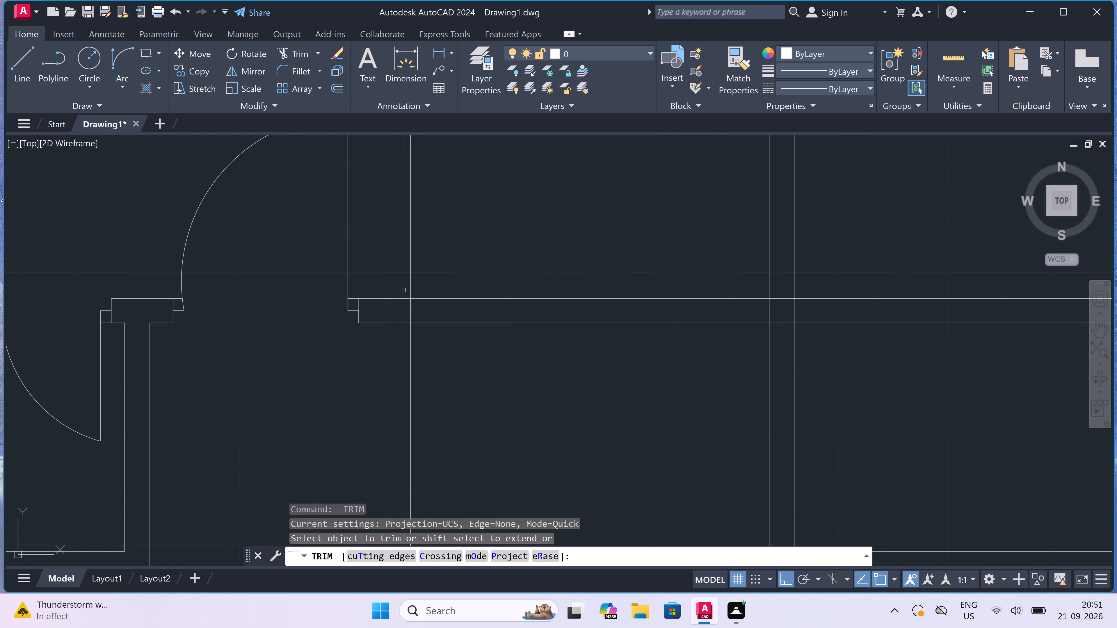
left_click_drag(377, 306, 380, 306)
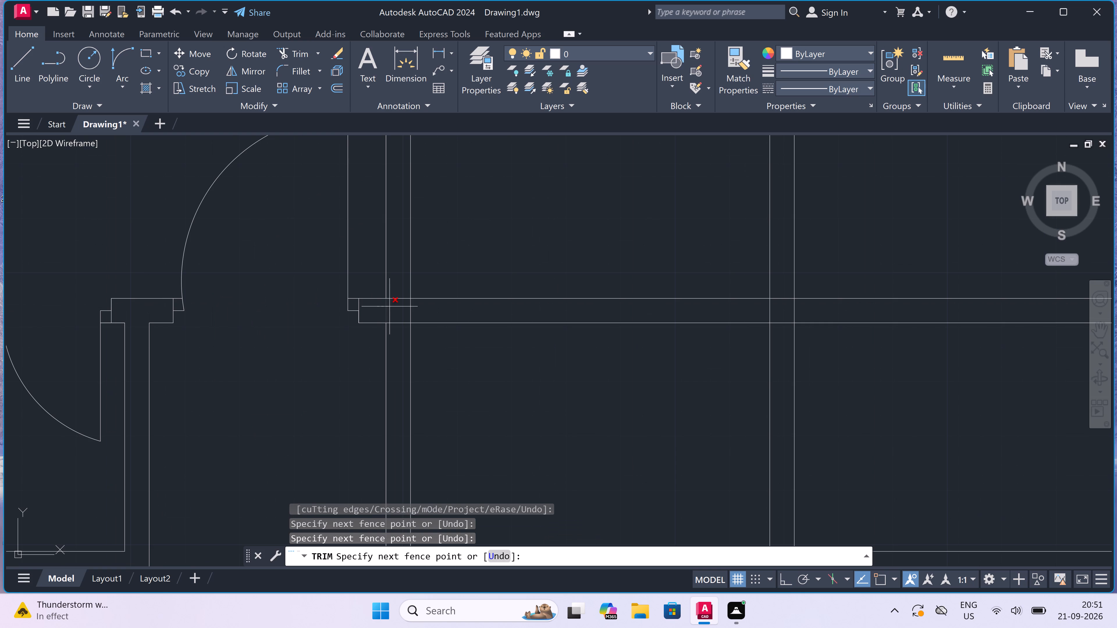
left_click(397, 307)
left_click(400, 311)
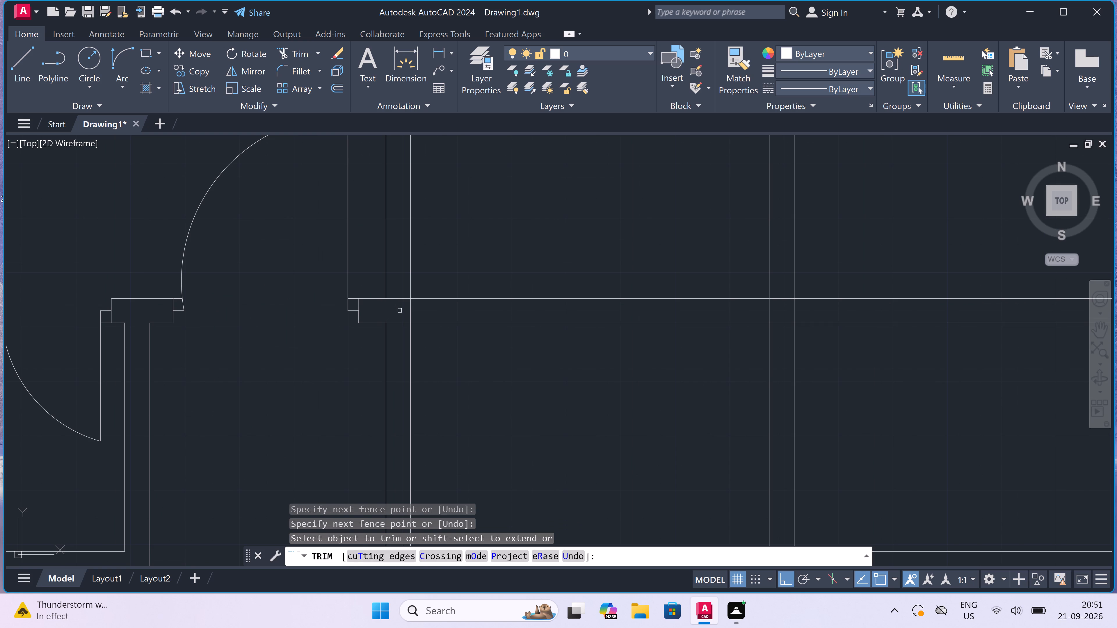
left_click(403, 291)
key("Escape")
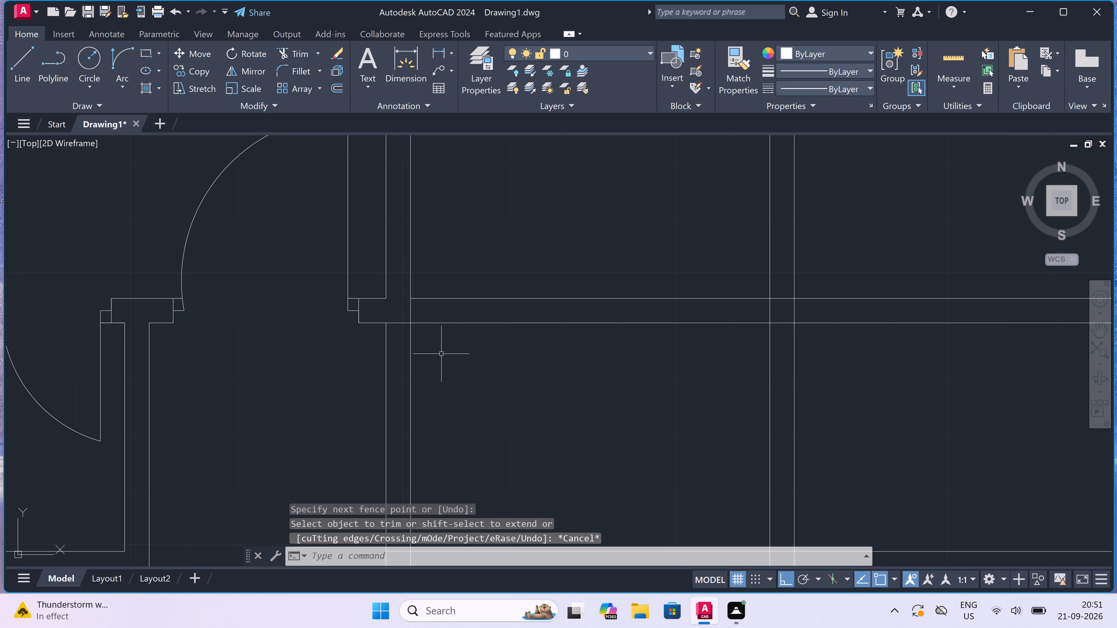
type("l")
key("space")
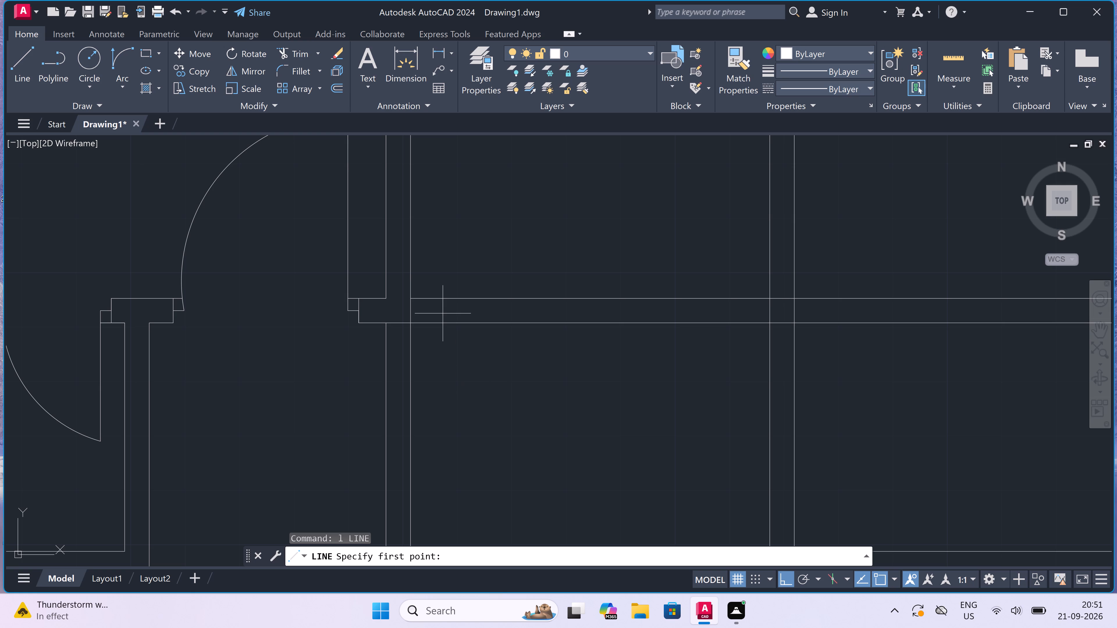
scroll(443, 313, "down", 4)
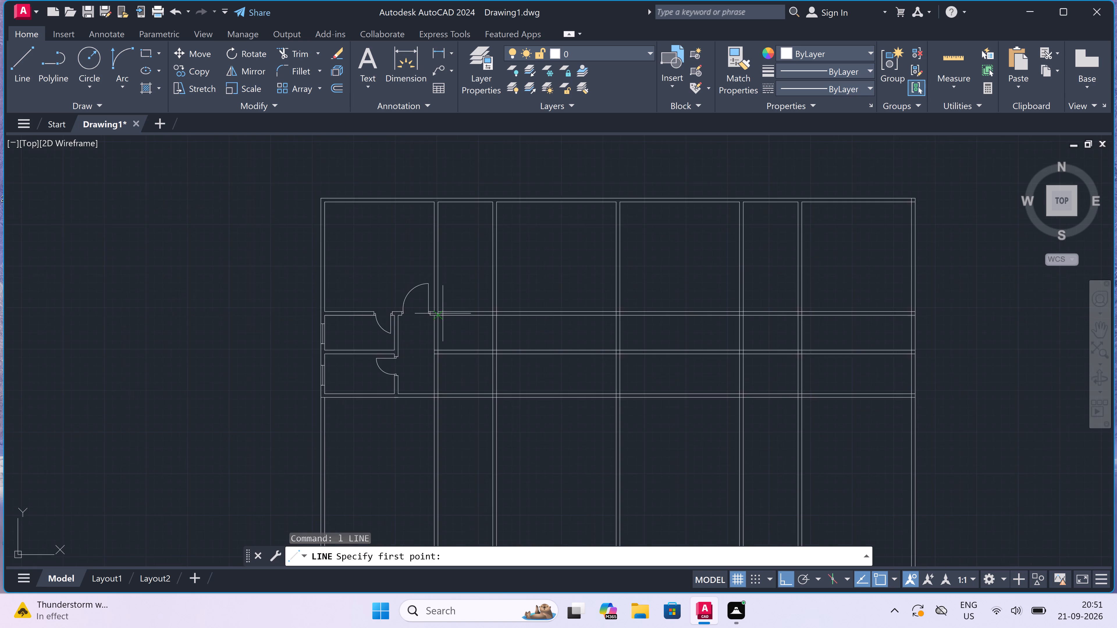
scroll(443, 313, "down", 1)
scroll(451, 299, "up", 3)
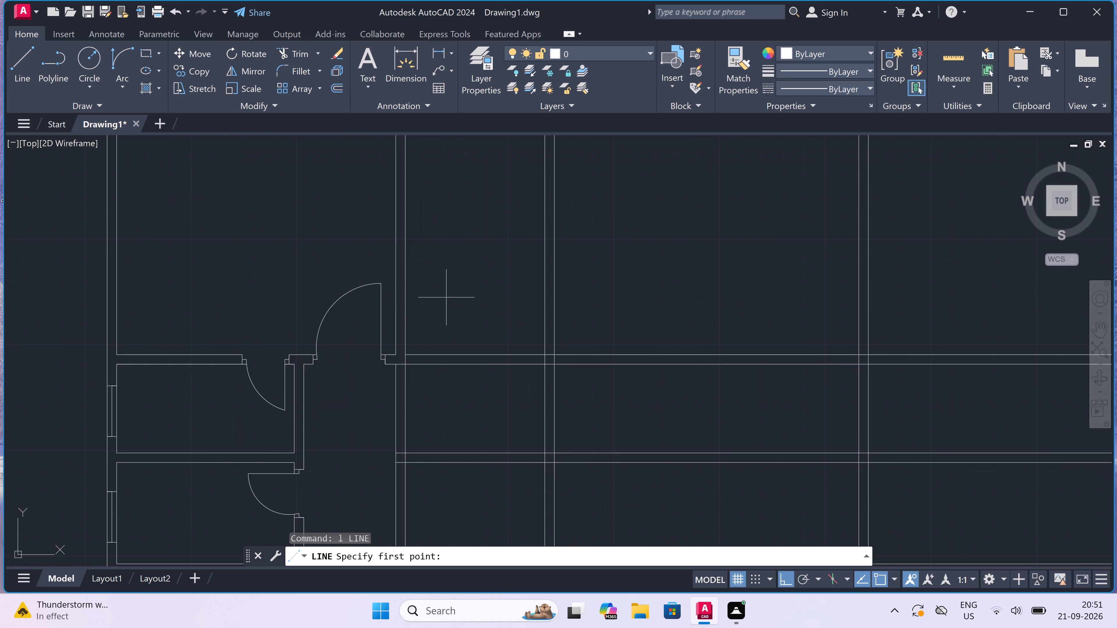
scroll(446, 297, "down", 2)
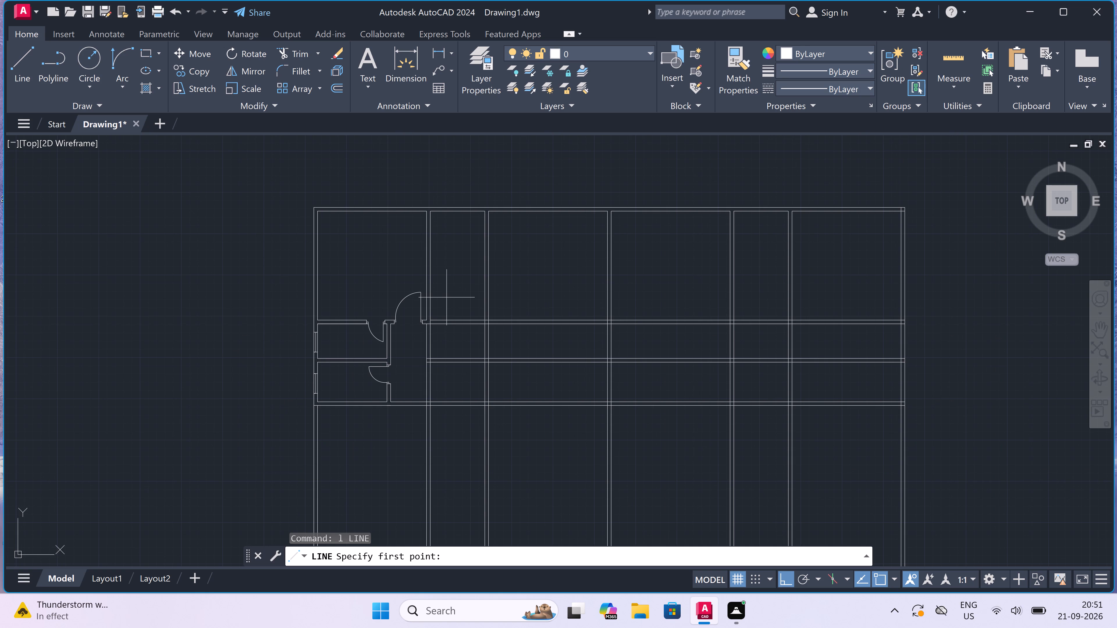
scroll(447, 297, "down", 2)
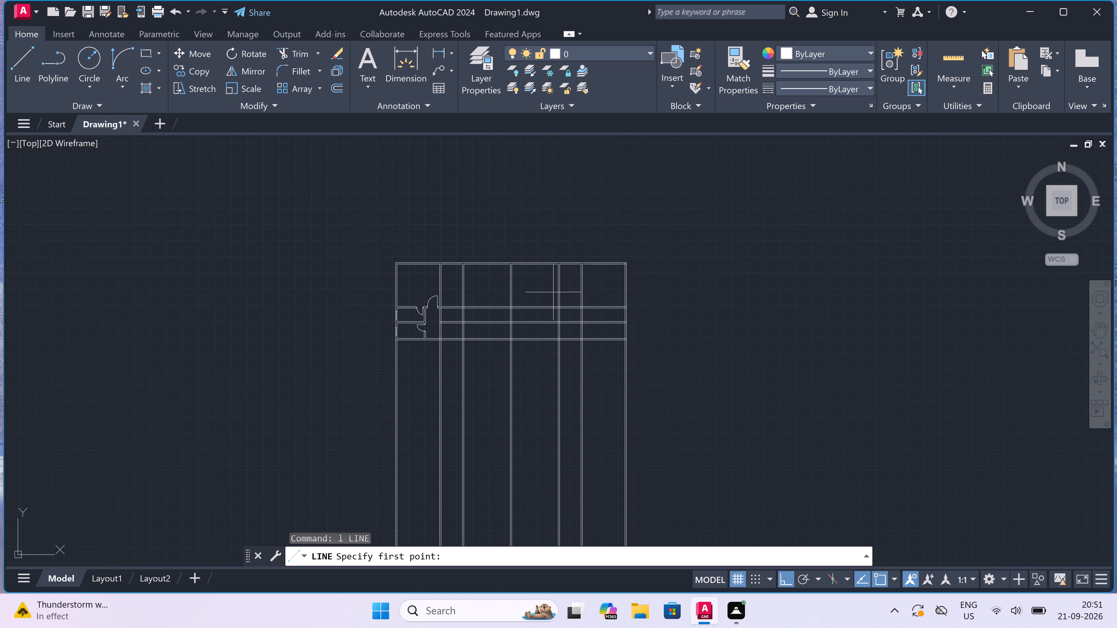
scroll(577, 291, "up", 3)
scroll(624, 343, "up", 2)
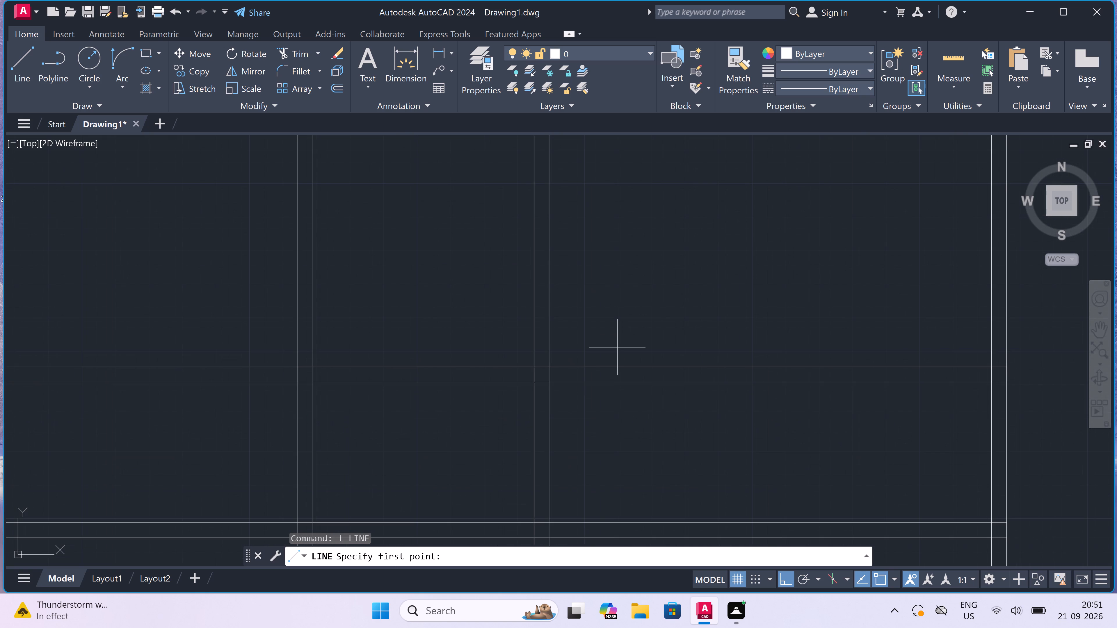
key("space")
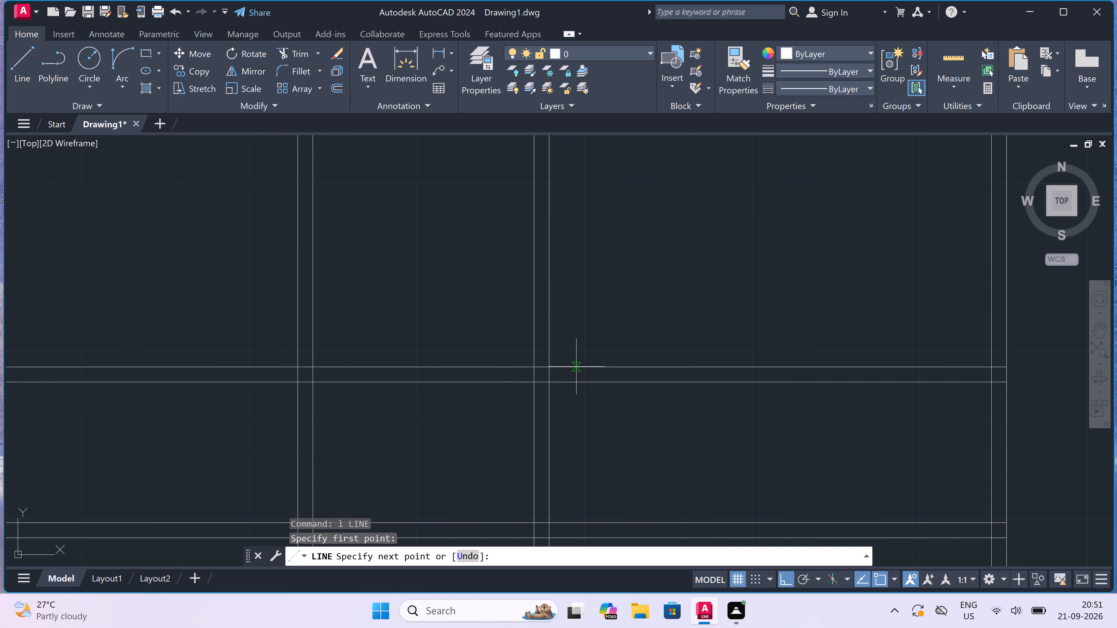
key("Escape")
Draw a jamb line across the last top-row room's lower wall near the fifth interior wall, with a 2" stop and a 3' door leaf upward.
key("space")
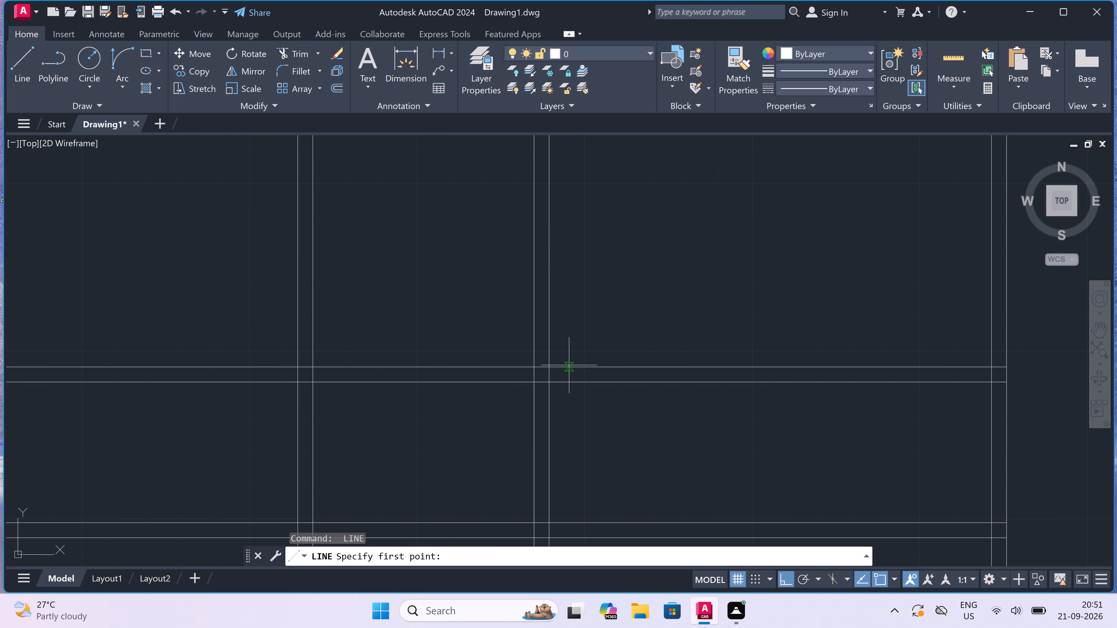
left_click_drag(570, 367, 570, 370)
left_click(568, 379)
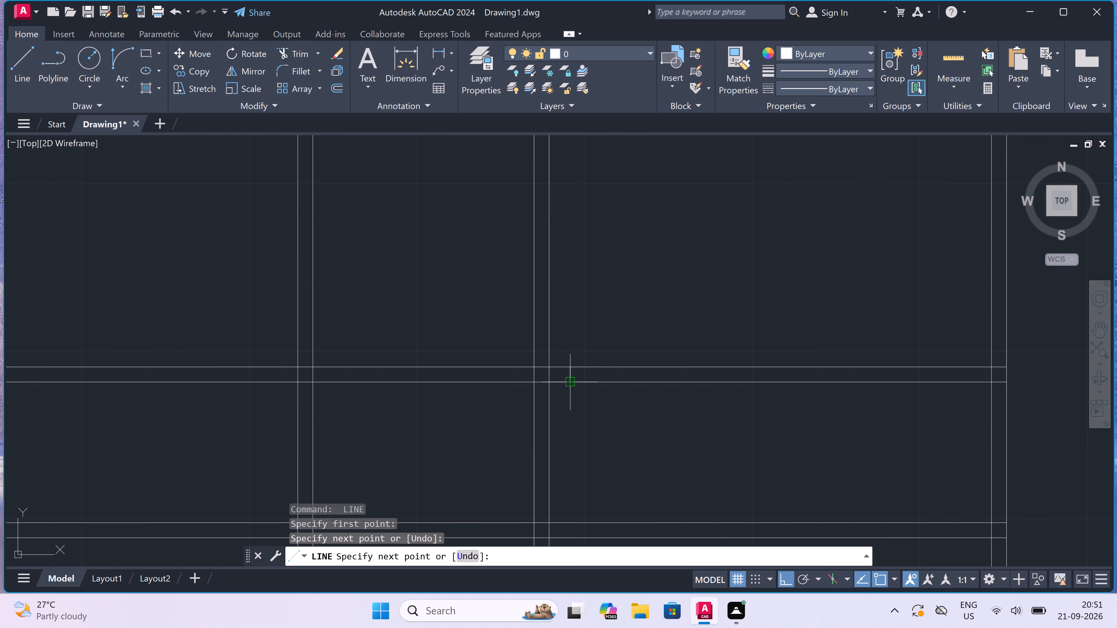
left_click_drag(567, 374, 570, 373)
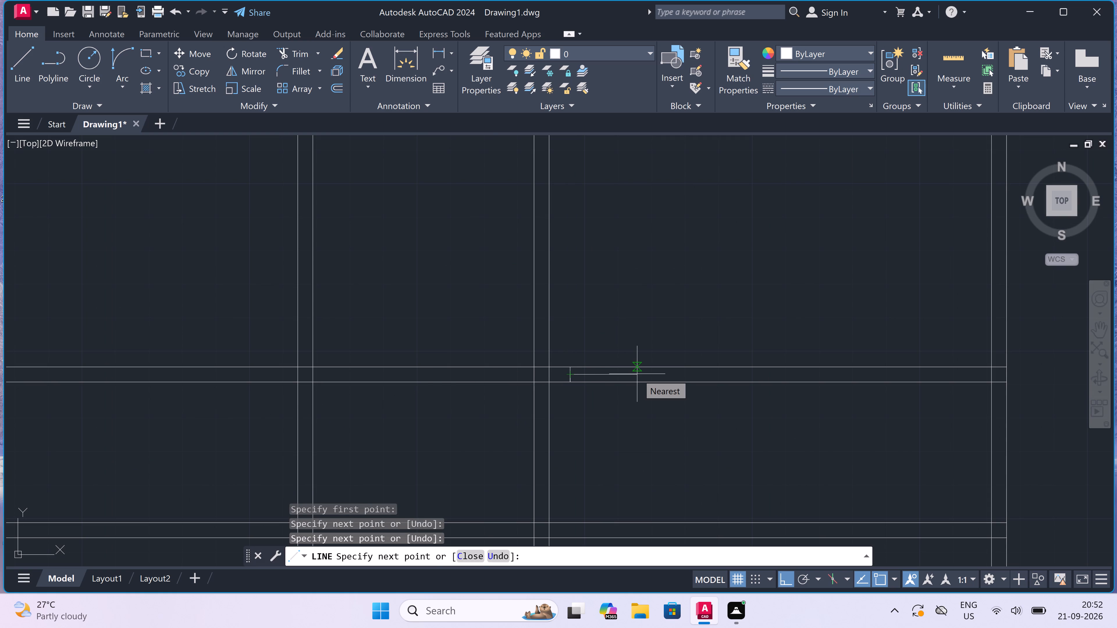
type("2\"")
key("space")
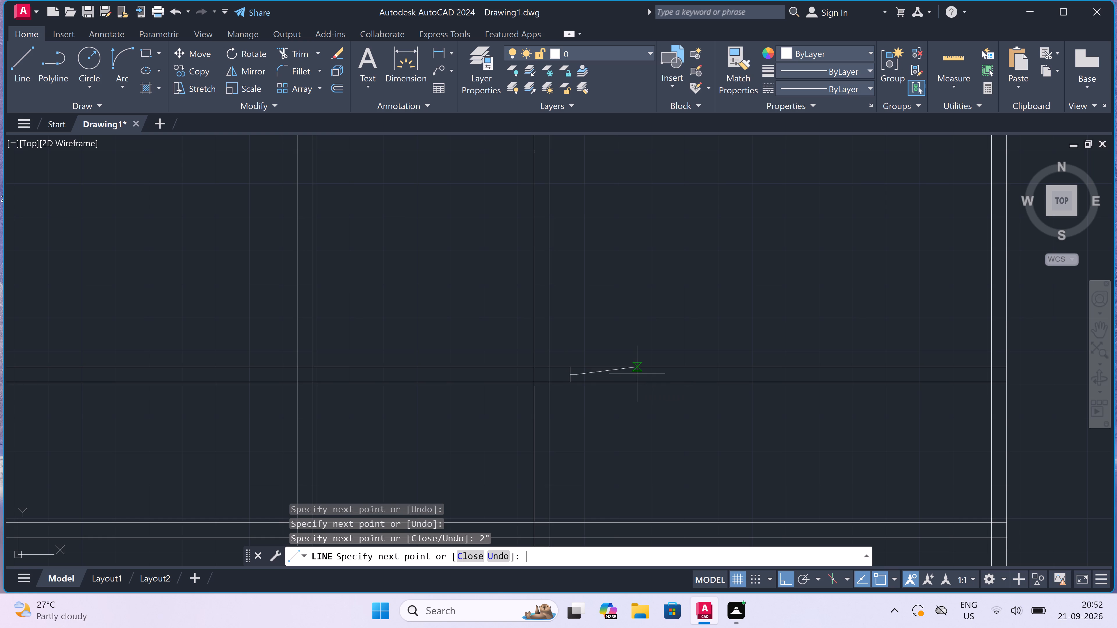
type("3'")
key("space")
key("Escape")
Draw the opposite jamb line across the same wall, with a 2" stop at its midpoint facing the door leaf.
key("space")
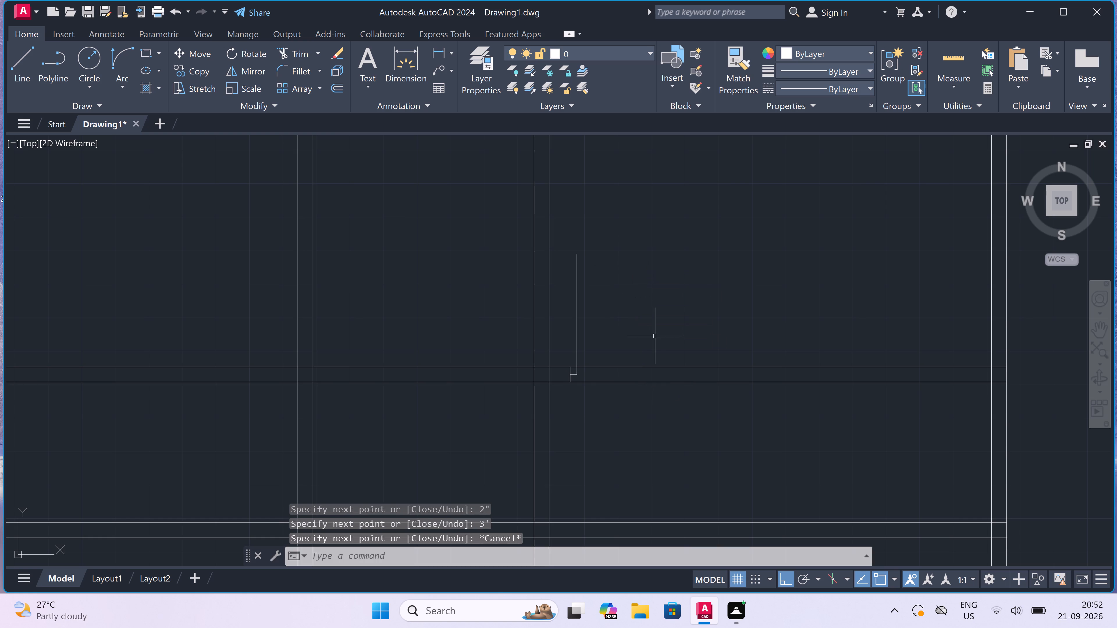
left_click(675, 365)
left_click(675, 383)
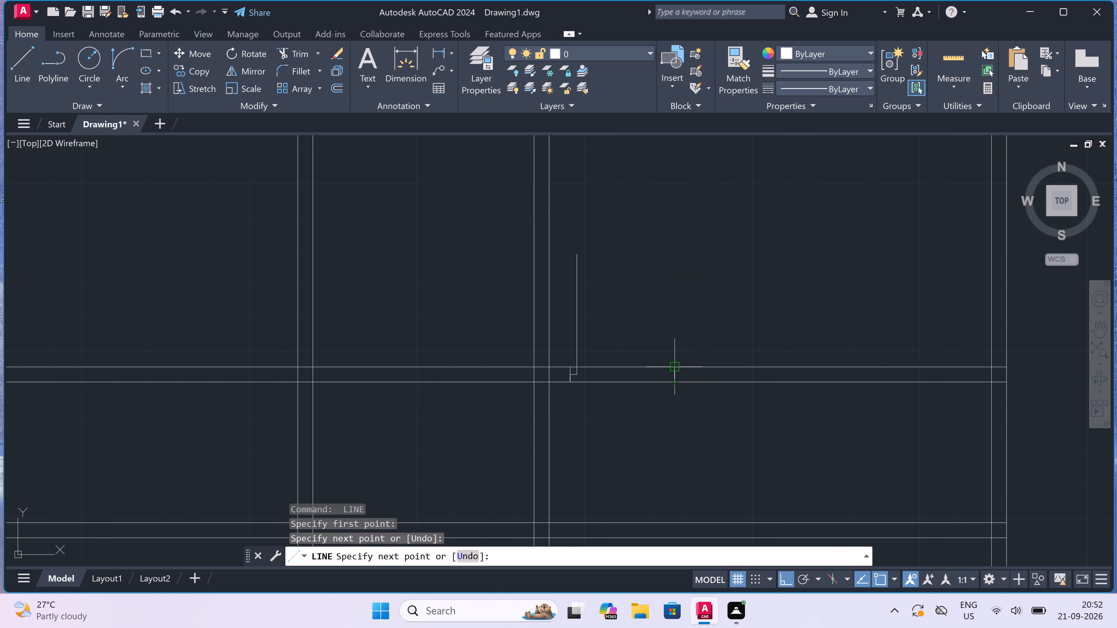
left_click_drag(677, 376, 673, 376)
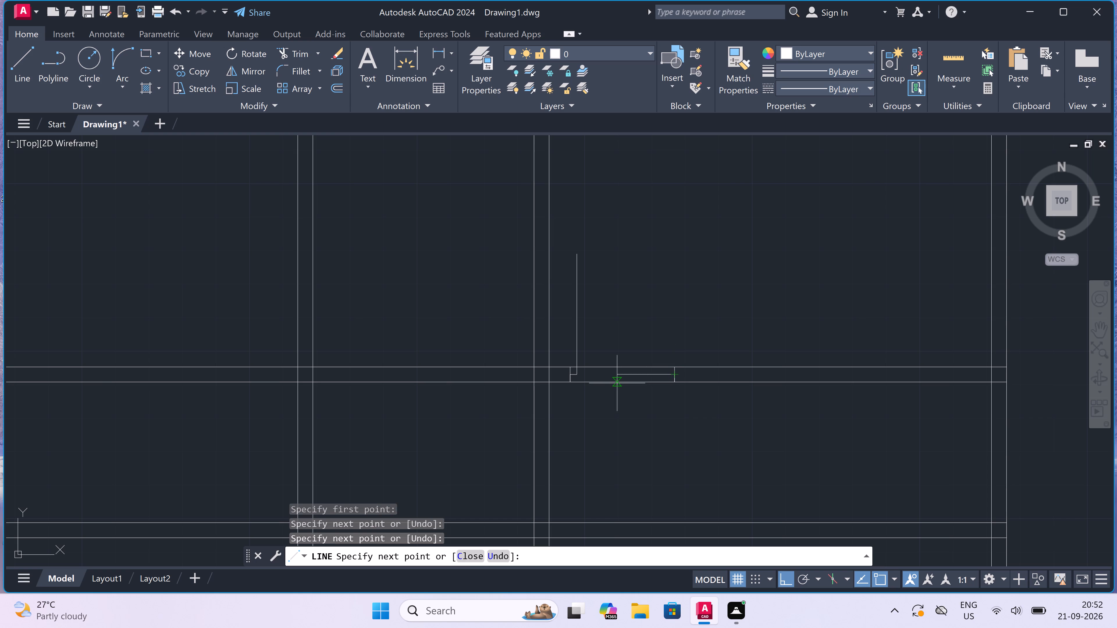
type("2\"")
key("space")
key("Escape")
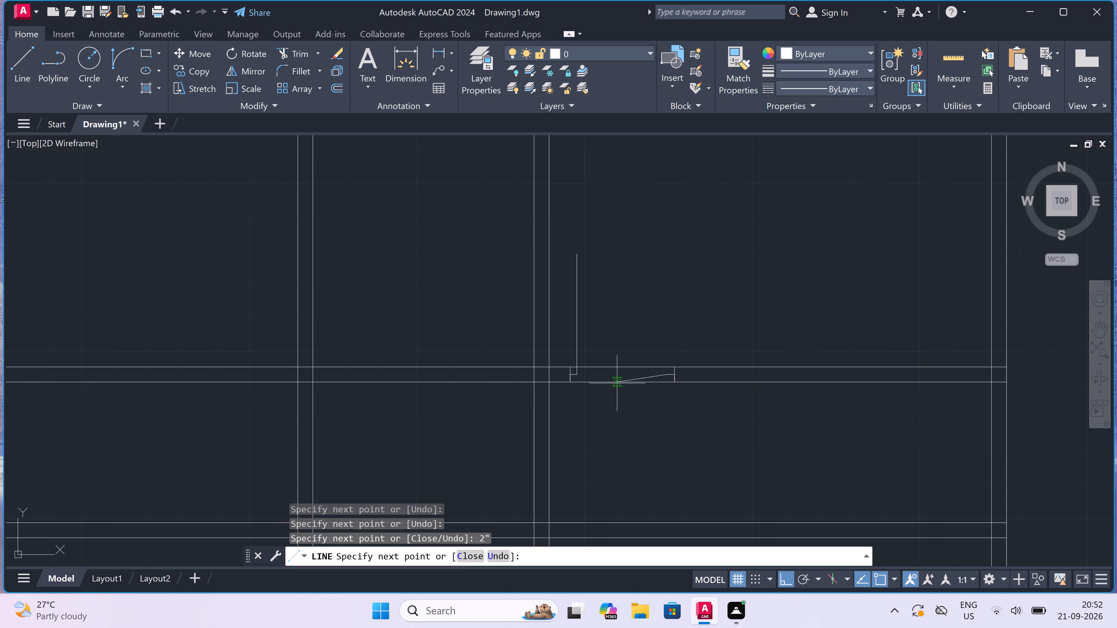
Draw the door swing arc from the leaf's upper end to the end of the opposite jamb's stop.
left_click(118, 60)
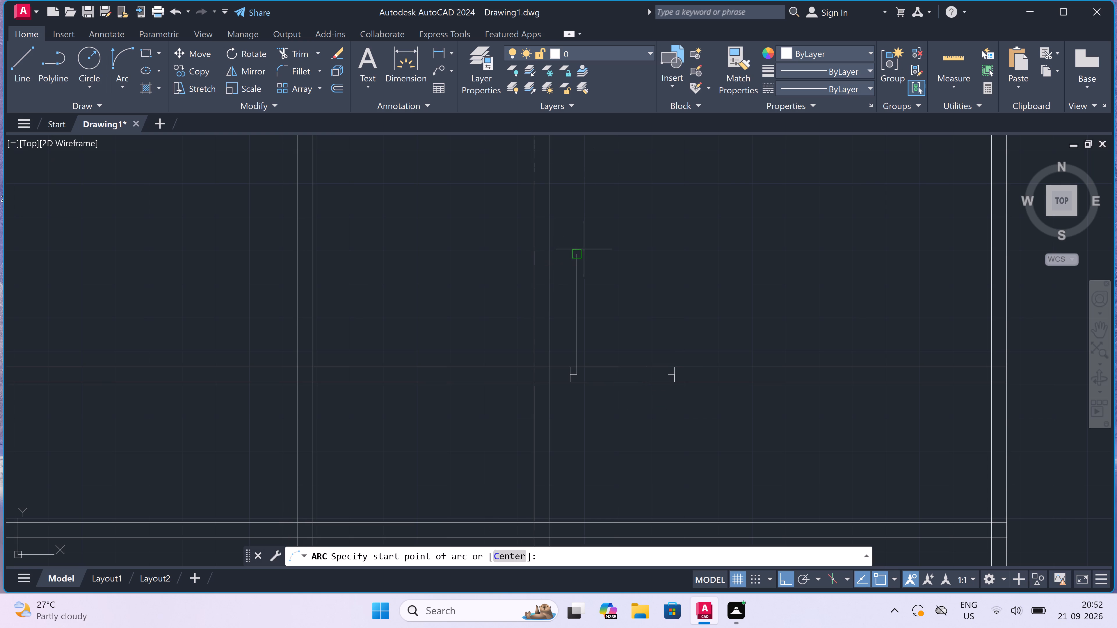
left_click_drag(579, 256, 597, 283)
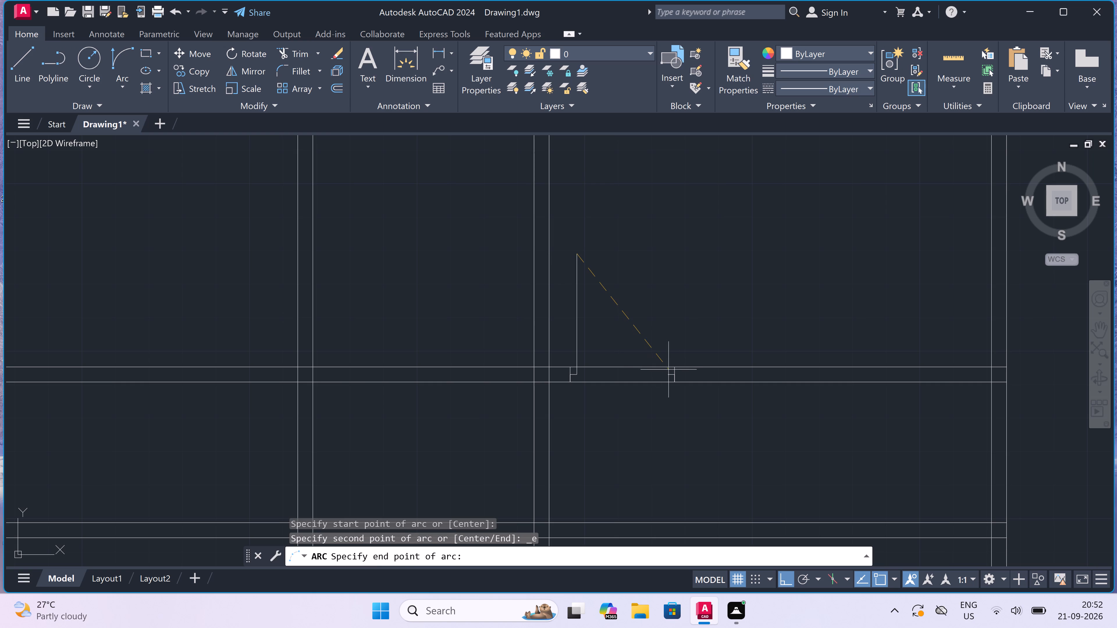
scroll(671, 371, "up", 2)
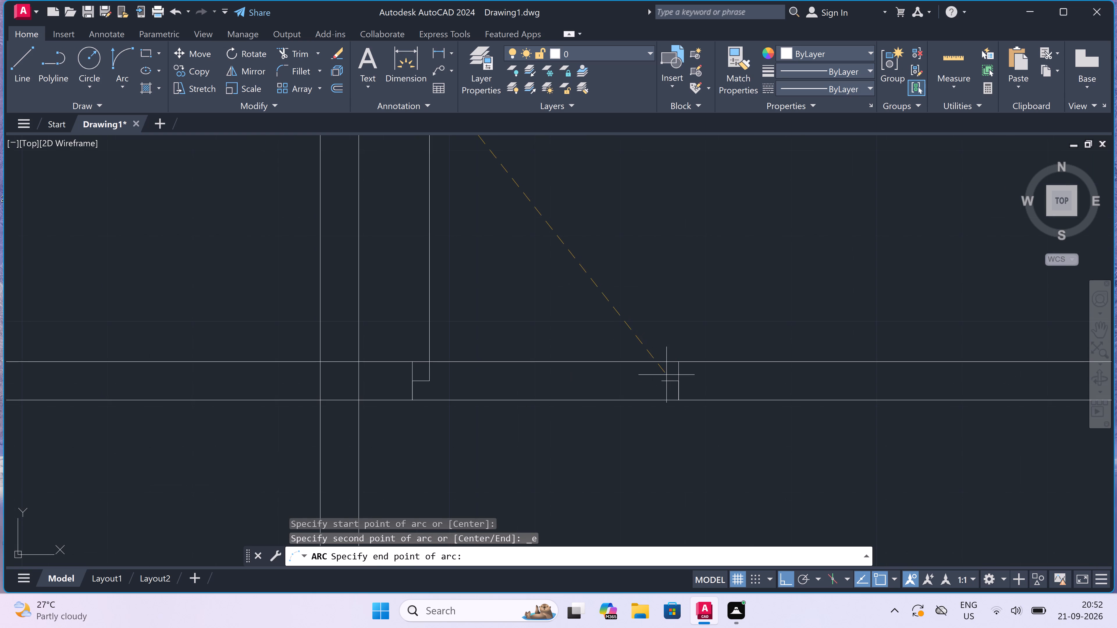
left_click(666, 380)
left_click(702, 272)
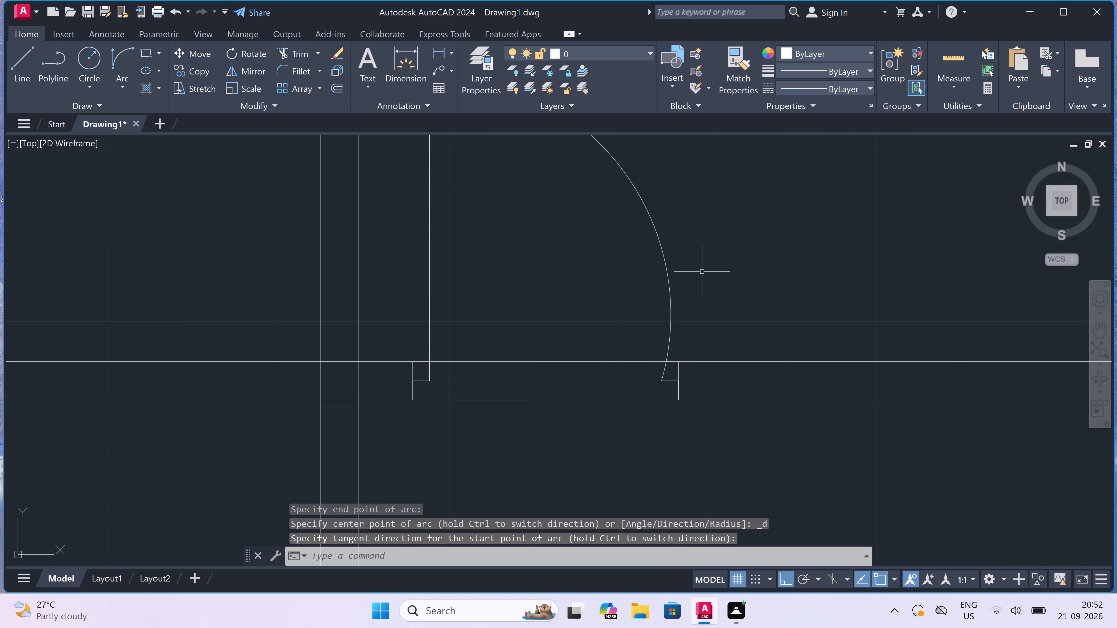
Trim both wall faces between the jambs to open the doorway in the last top-row room's lower wall.
type("tr")
key("space")
scroll(581, 267, "down", 1)
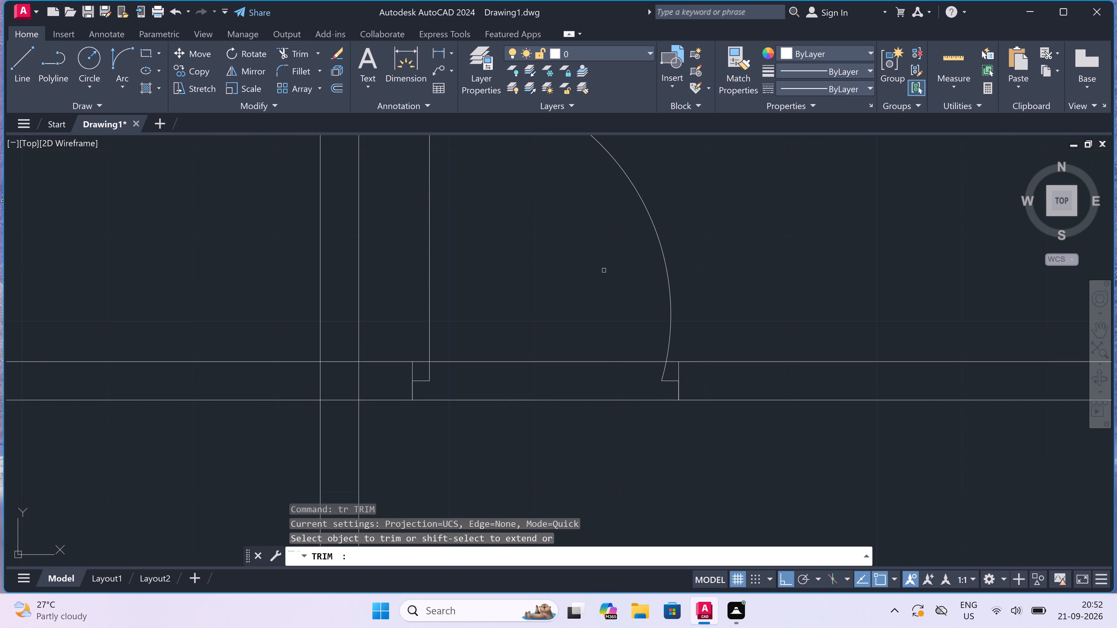
scroll(581, 267, "down", 1)
left_click_drag(581, 267, 581, 286)
left_click_drag(557, 415, 556, 412)
left_click_drag(553, 301, 553, 302)
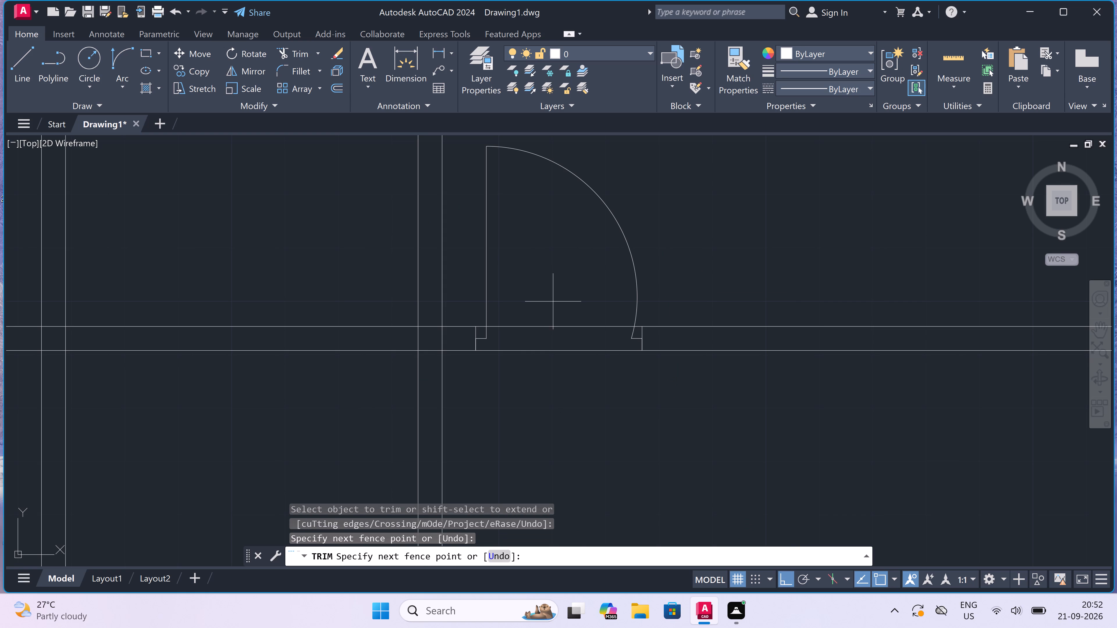
left_click_drag(553, 302, 554, 310)
left_click(554, 403)
Trim the right outer wall's inner face and both horizontal wall faces where the top rooms' lower wall meets the outer wall.
scroll(551, 379, "down", 2)
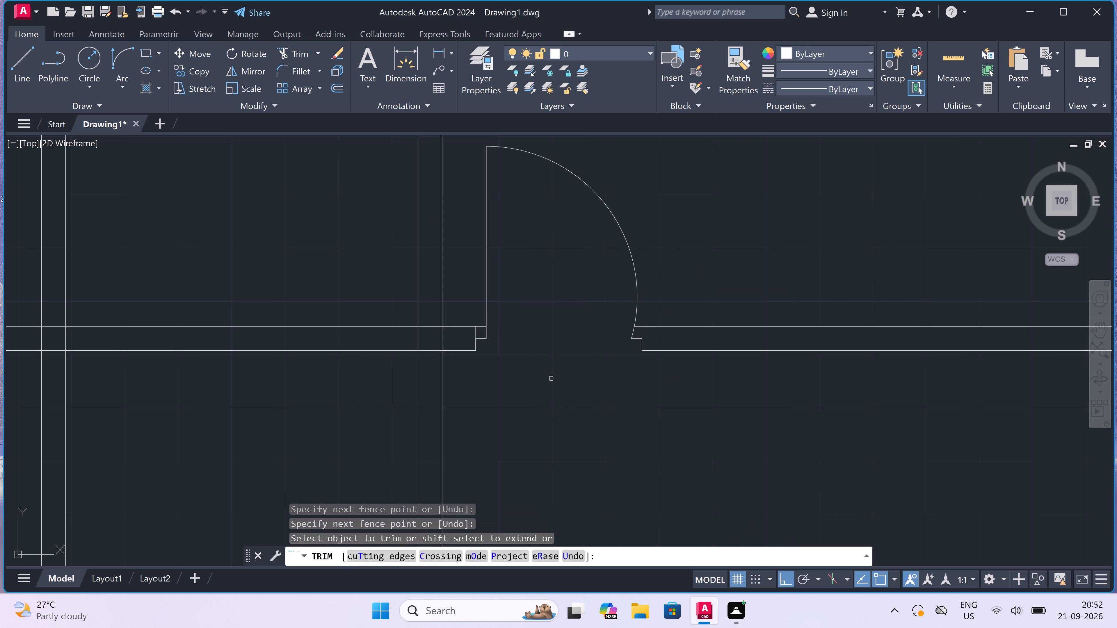
scroll(551, 379, "down", 1)
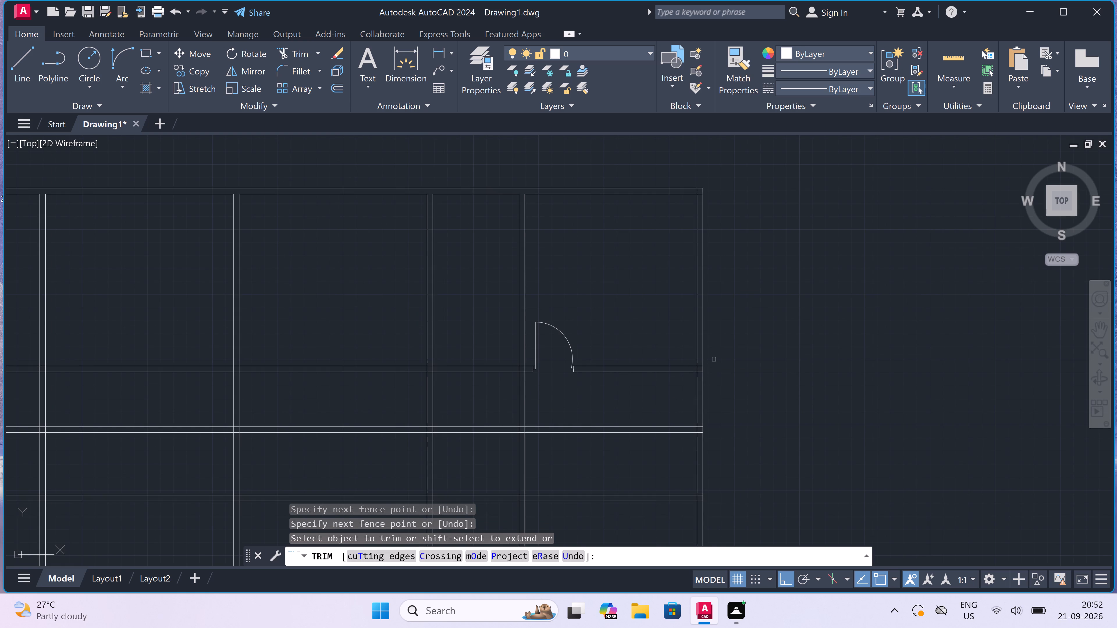
scroll(697, 364, "up", 4)
left_click(698, 401)
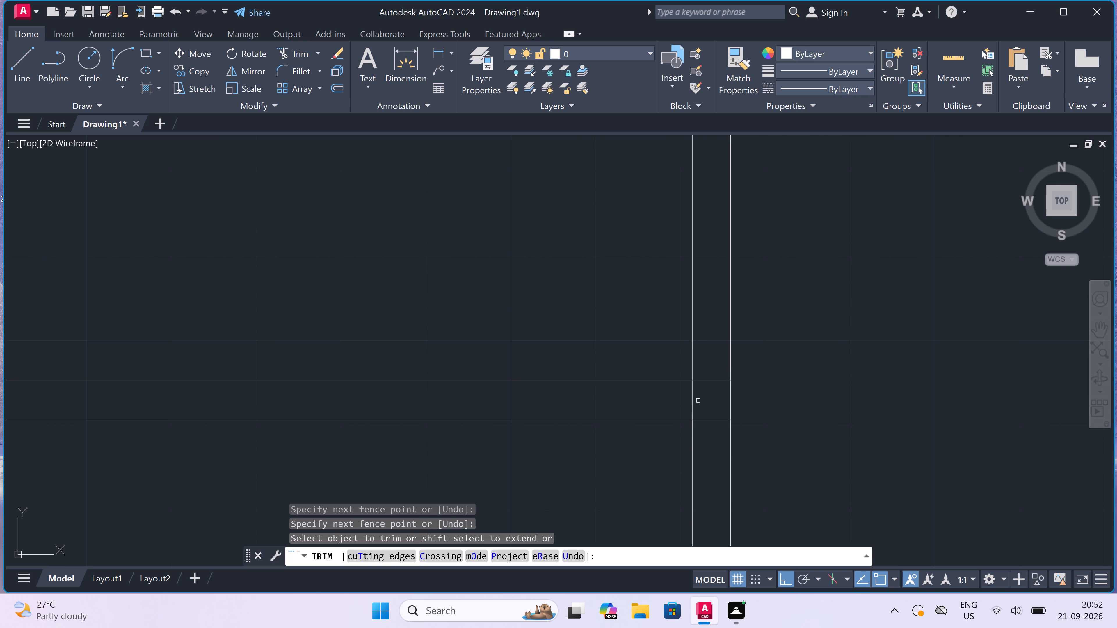
left_click(683, 399)
left_click_drag(703, 428, 704, 424)
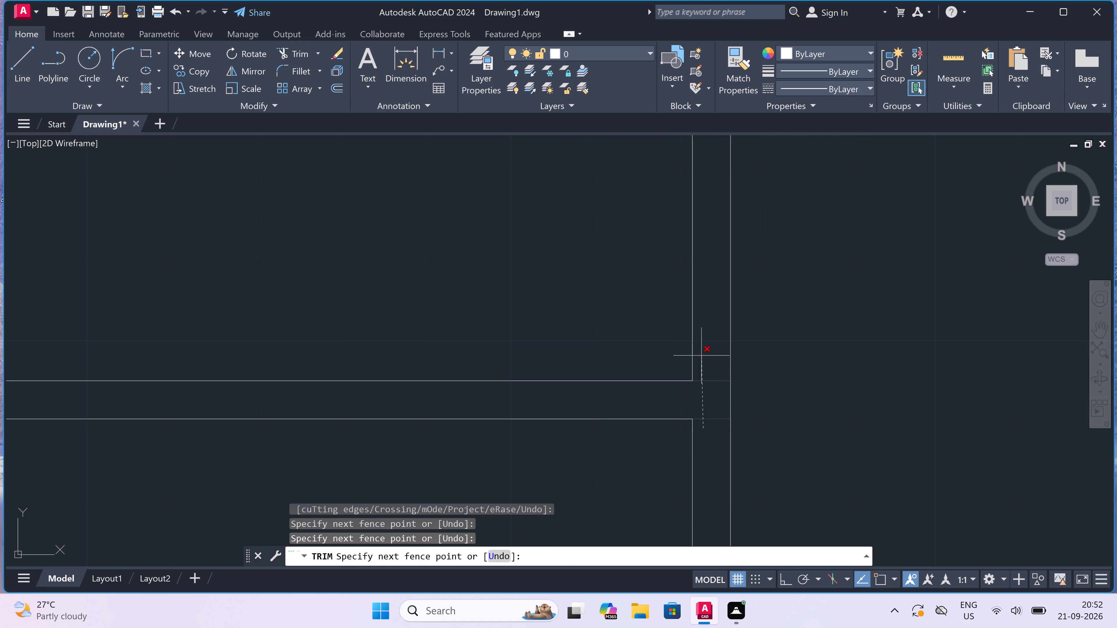
left_click(701, 356)
Trim the overlapping inner wall faces at the top-right outer corner of the plan.
scroll(702, 356, "down", 5)
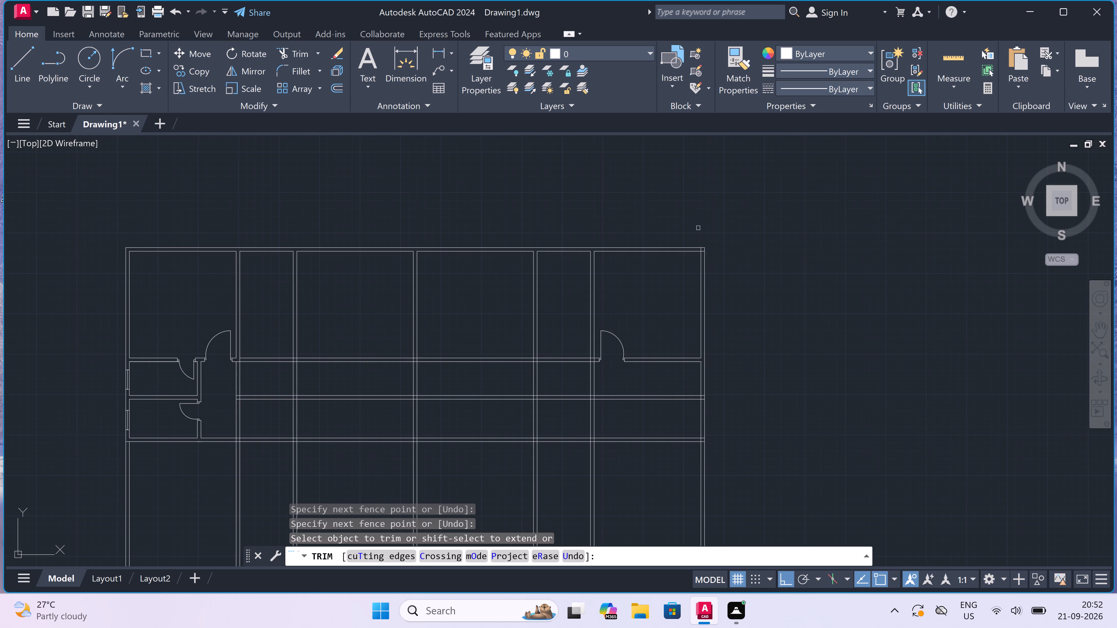
scroll(703, 240, "up", 4)
scroll(697, 302, "up", 3)
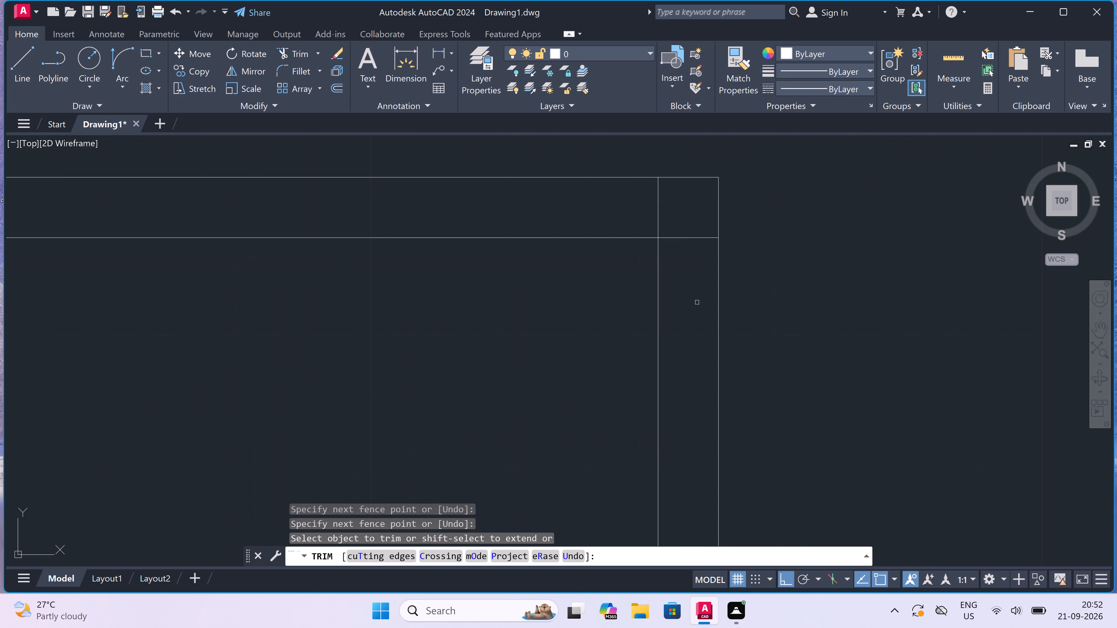
left_click(659, 215)
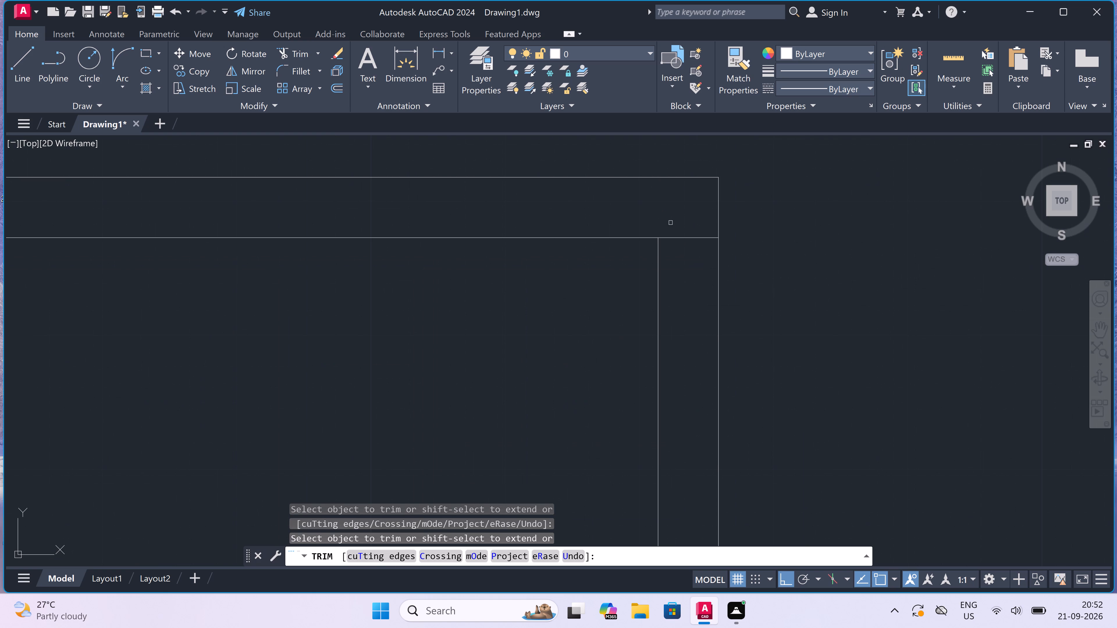
left_click_drag(671, 223, 674, 238)
left_click(680, 283)
left_click(686, 208)
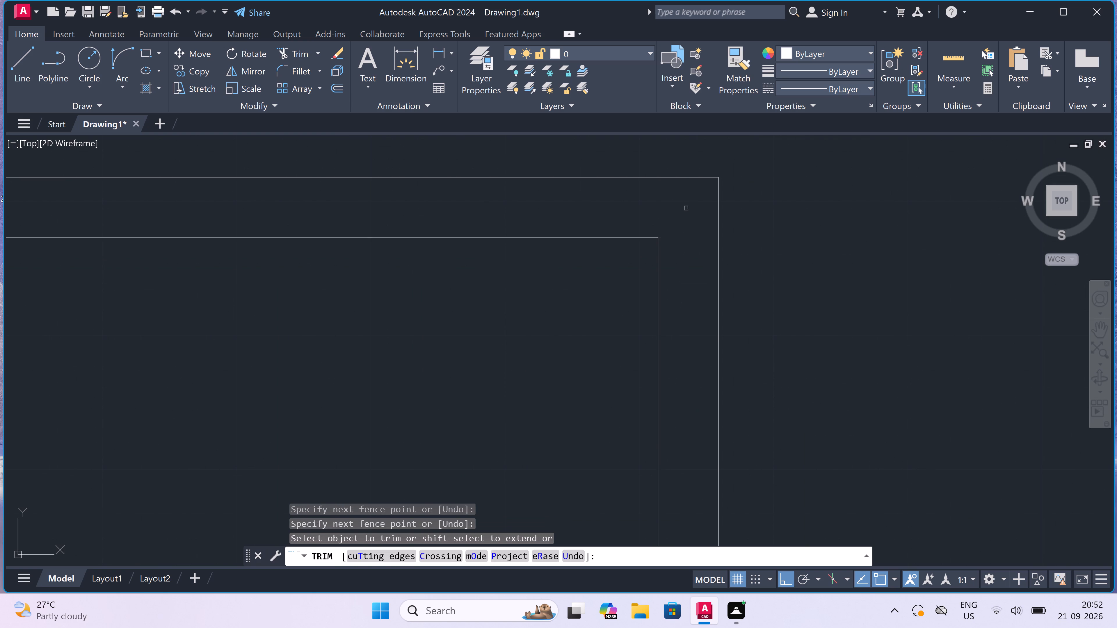
Trim the wall faces where the last top-row room's left partition meets the top rooms' lower wall, beside the door.
scroll(683, 215, "down", 7)
scroll(667, 232, "down", 1)
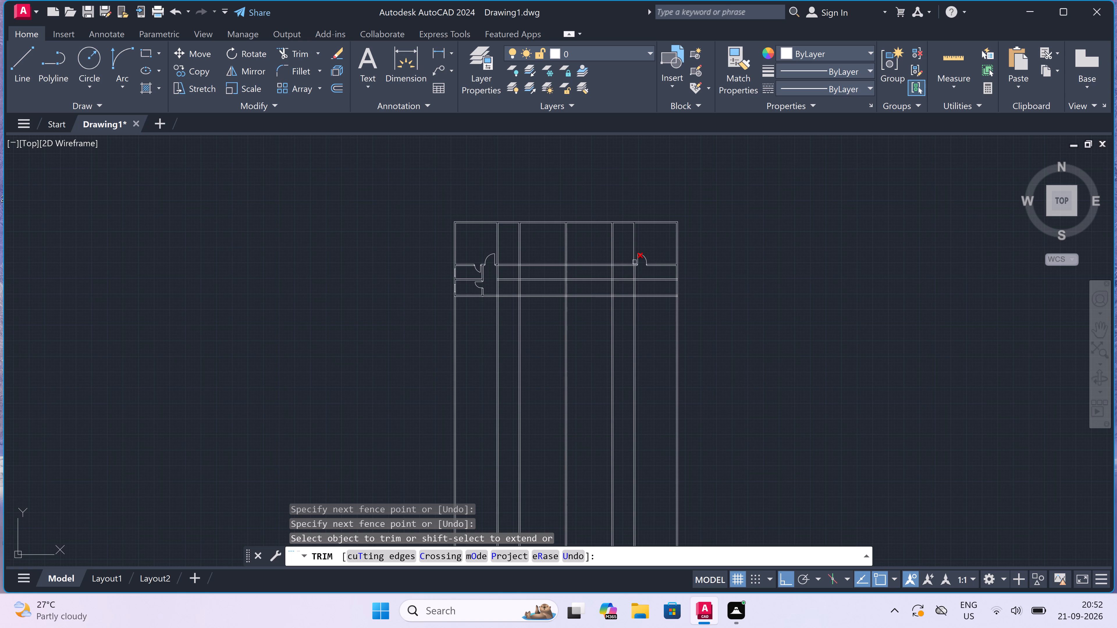
scroll(634, 262, "up", 6)
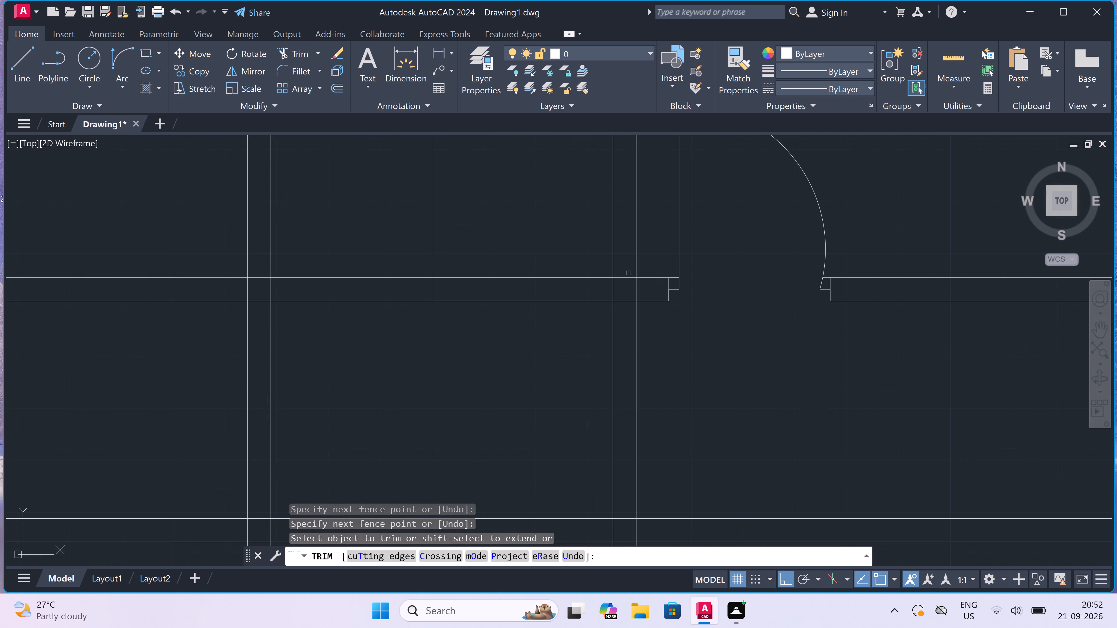
left_click(627, 273)
left_click(626, 285)
left_click(627, 286)
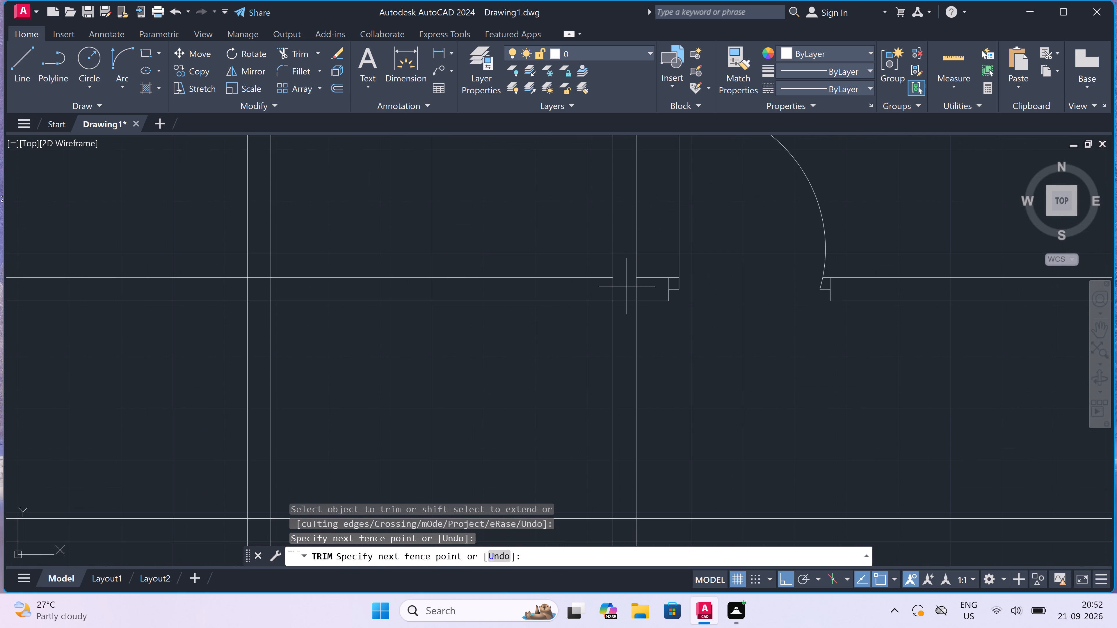
double_click(638, 285)
left_click(637, 284)
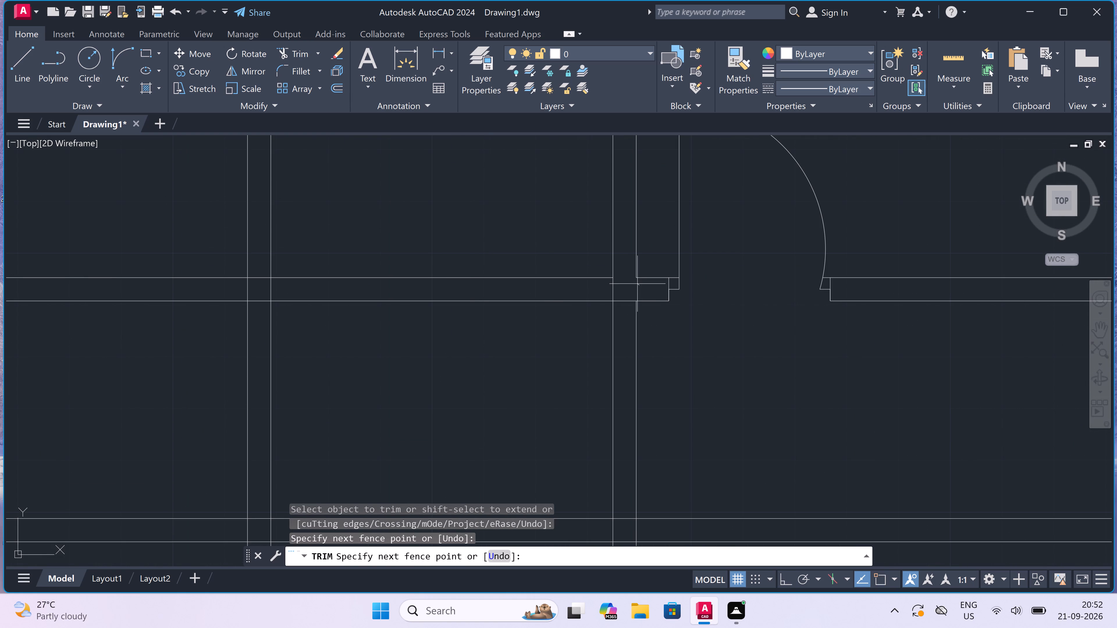
Trim both faces of that partition out of the two strips below the top rooms and out of the horizontal wall between them.
scroll(630, 289, "down", 2)
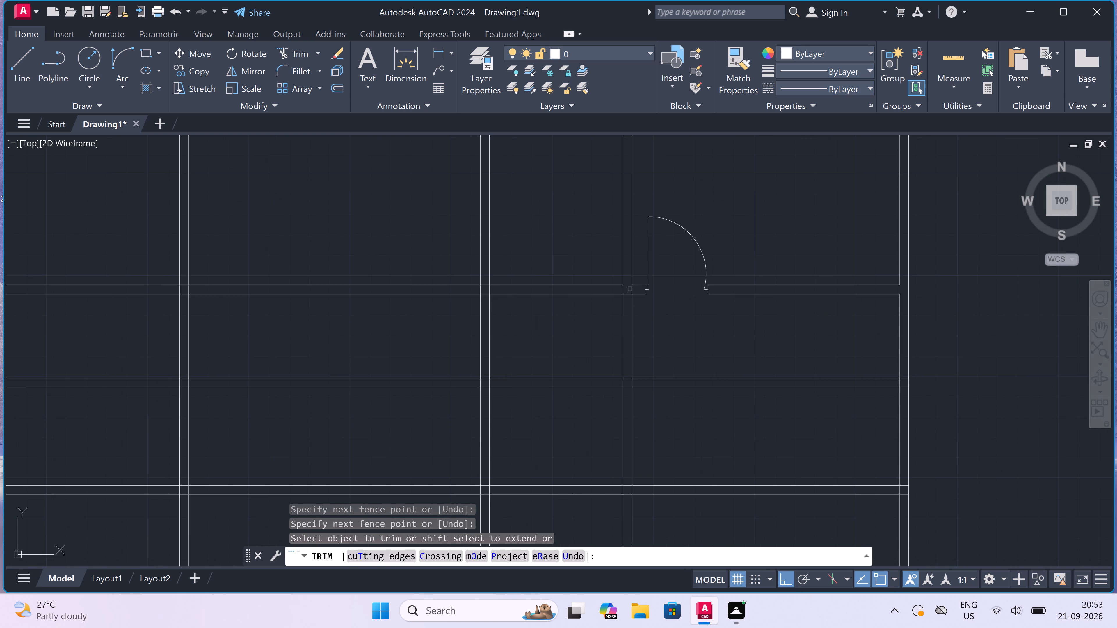
scroll(630, 289, "down", 2)
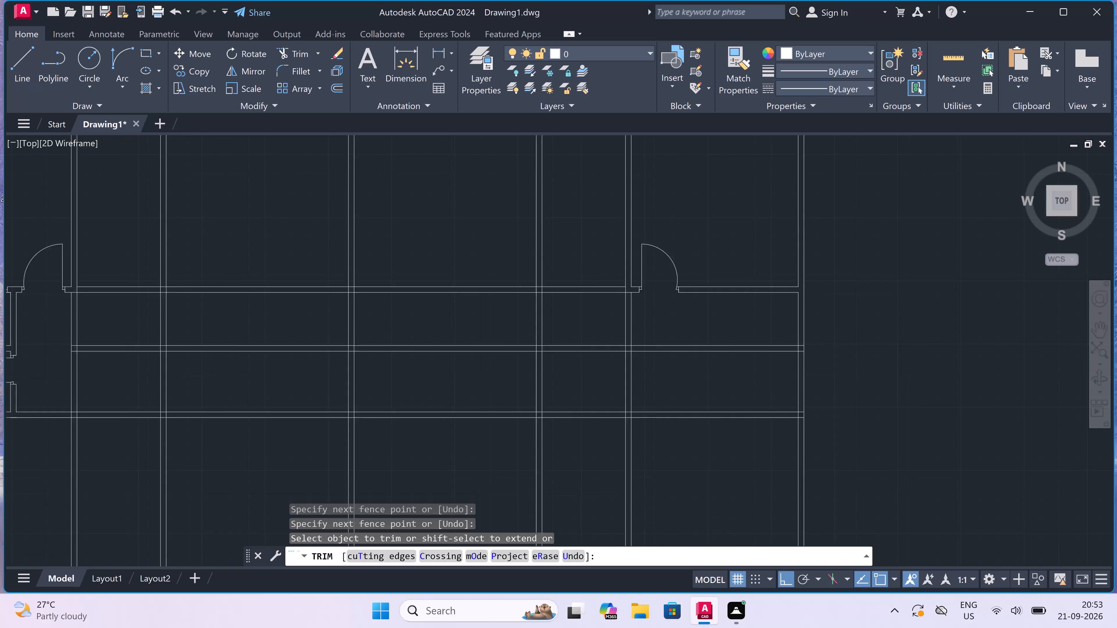
scroll(631, 308, "up", 1)
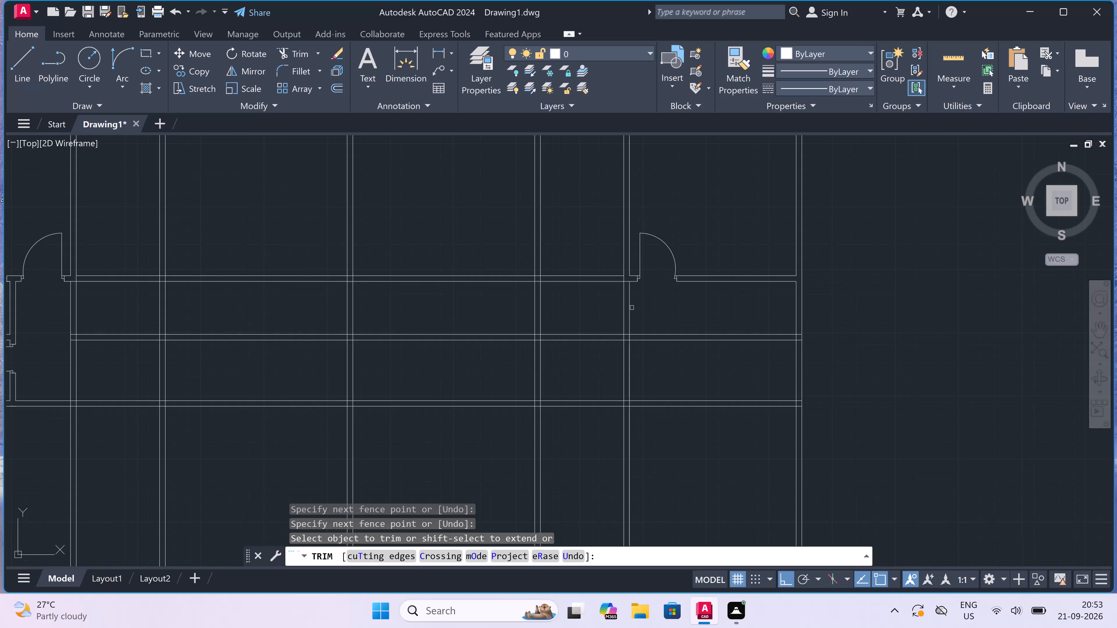
left_click_drag(642, 312, 635, 314)
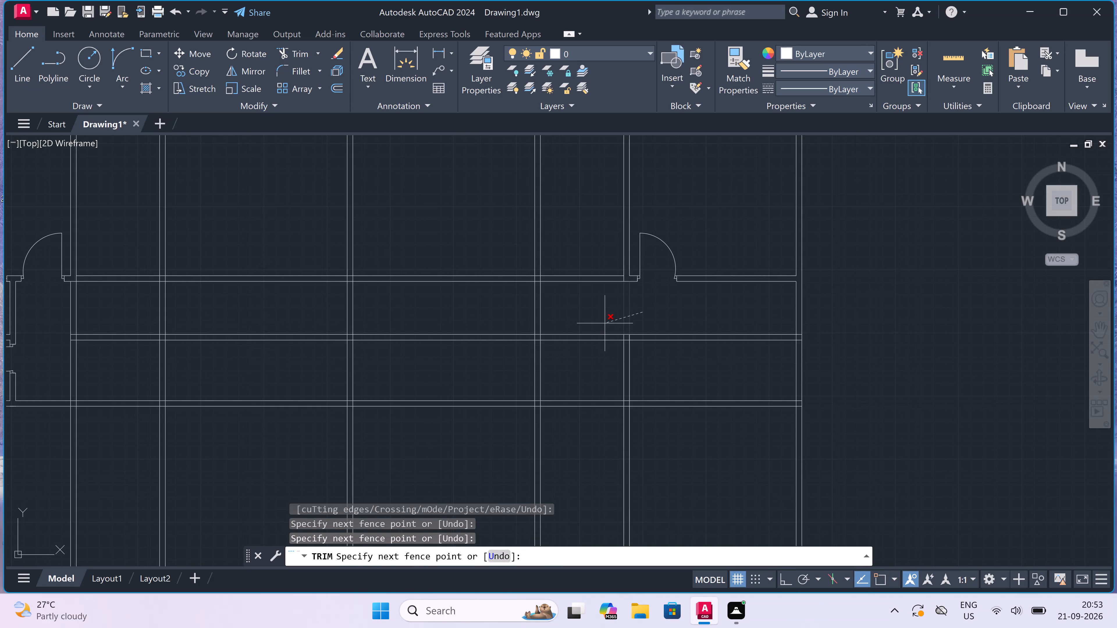
left_click(605, 323)
left_click(625, 369)
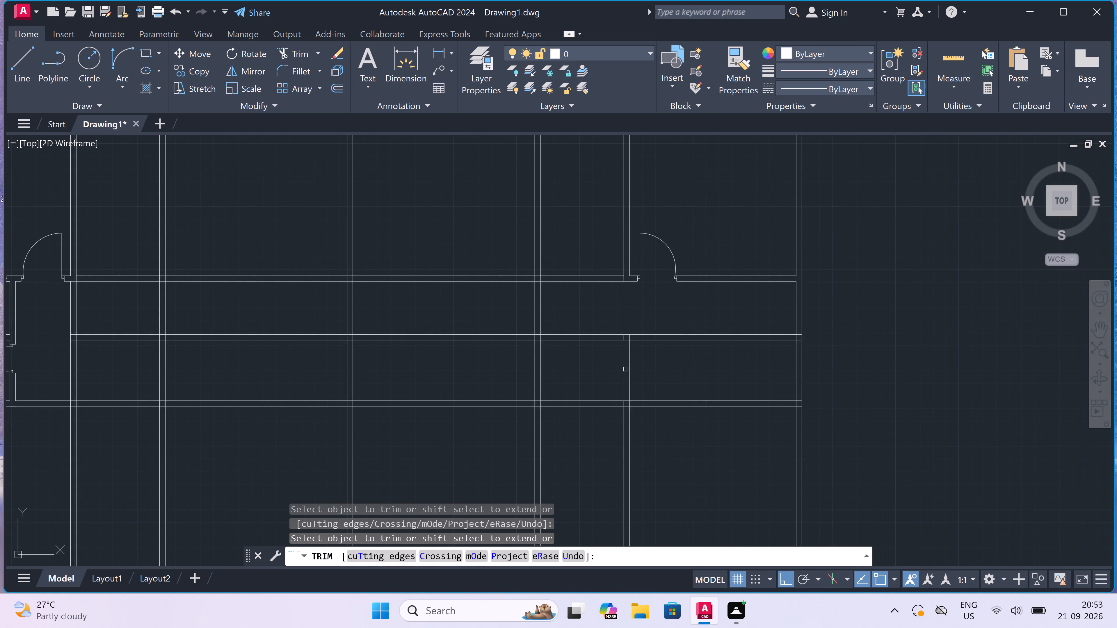
left_click(636, 365)
left_click(616, 365)
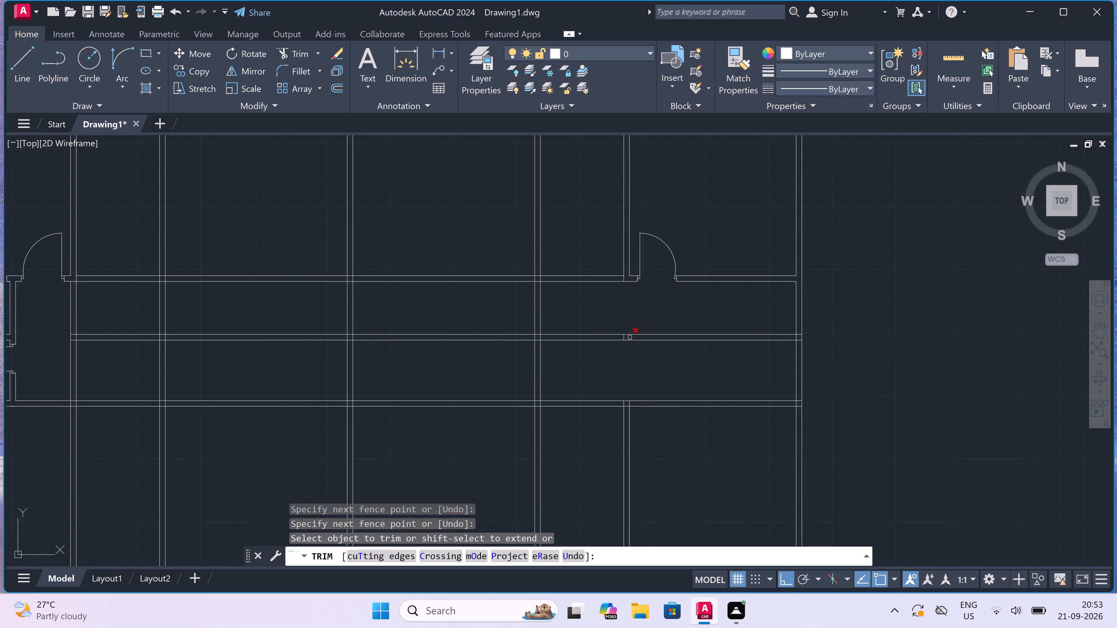
scroll(630, 337, "up", 3)
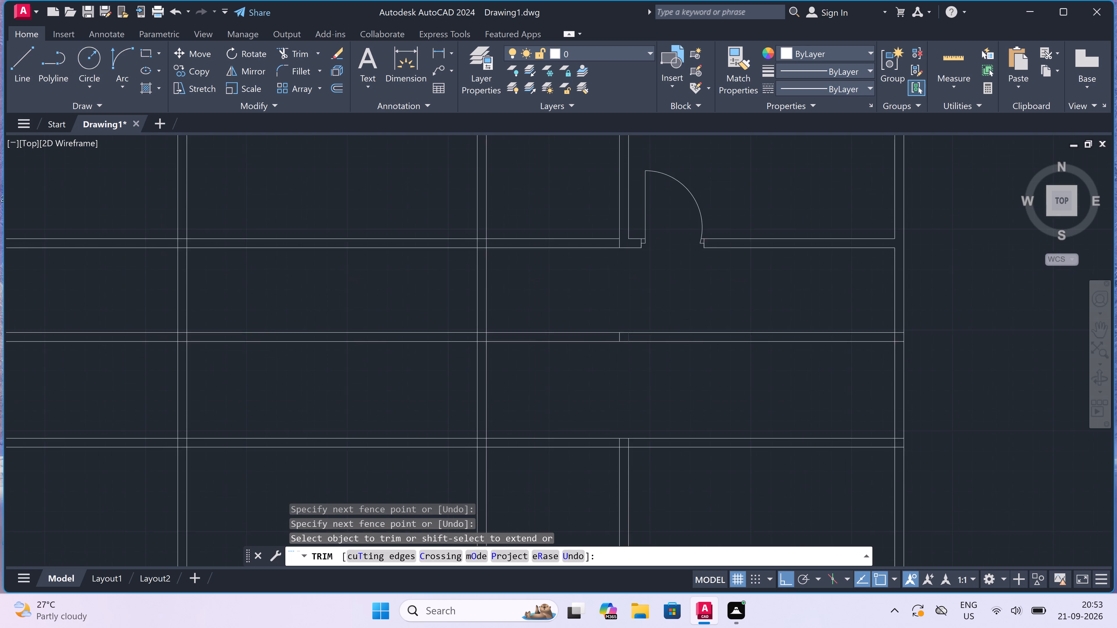
left_click(631, 337)
left_click(583, 338)
Trim the same partition's faces below the lowest horizontal wall and the remaining stubs inside that wall.
scroll(583, 338, "down", 4)
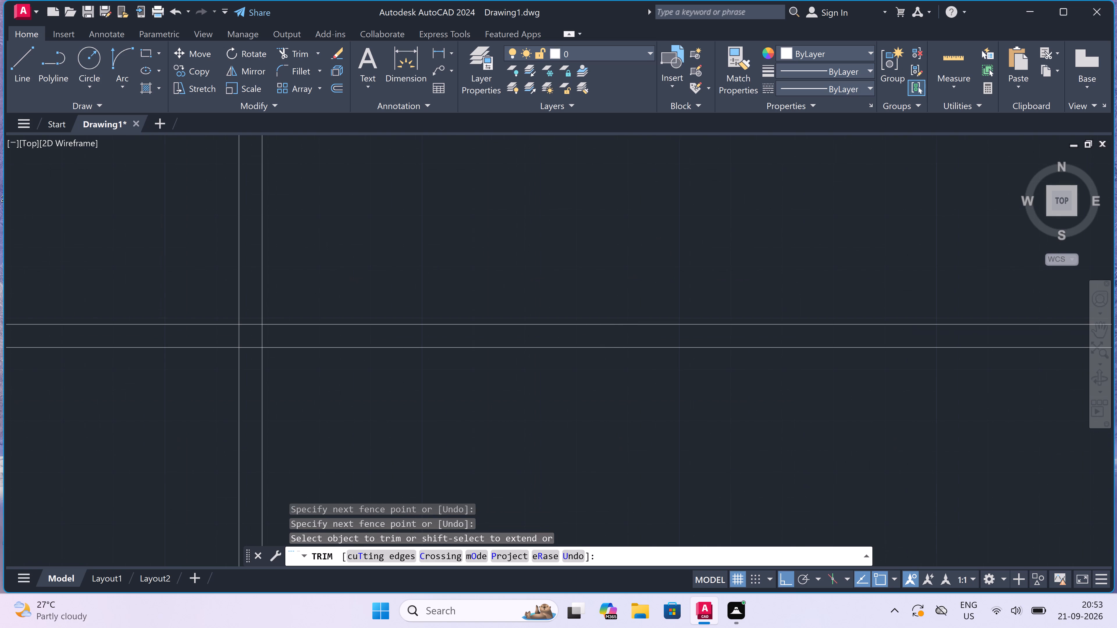
scroll(585, 338, "down", 1)
left_click(587, 397)
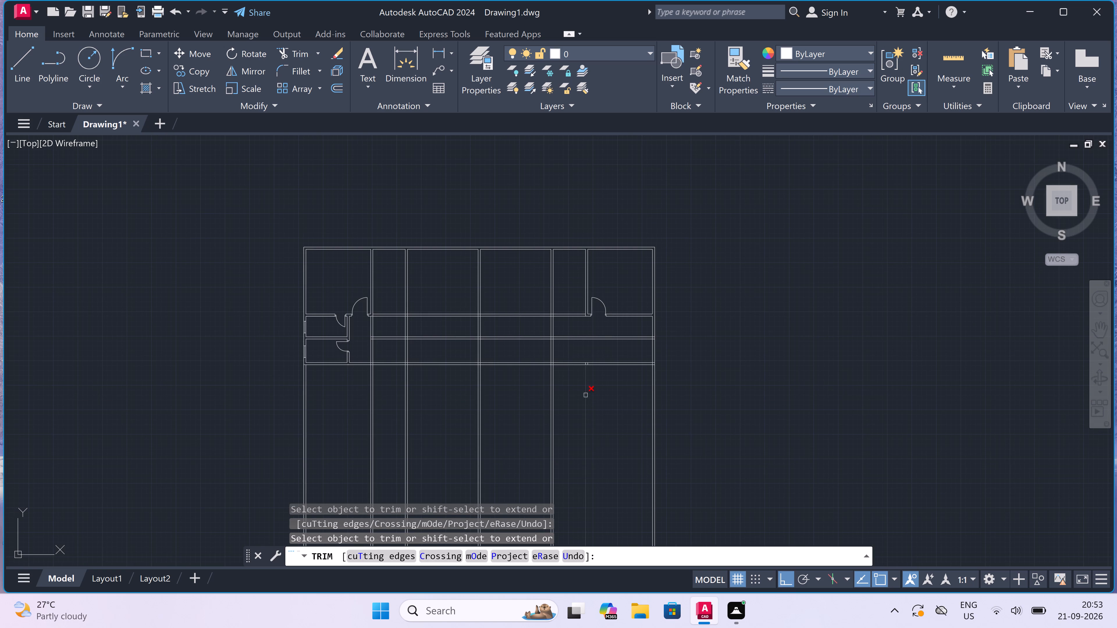
left_click(585, 393)
scroll(582, 367, "up", 7)
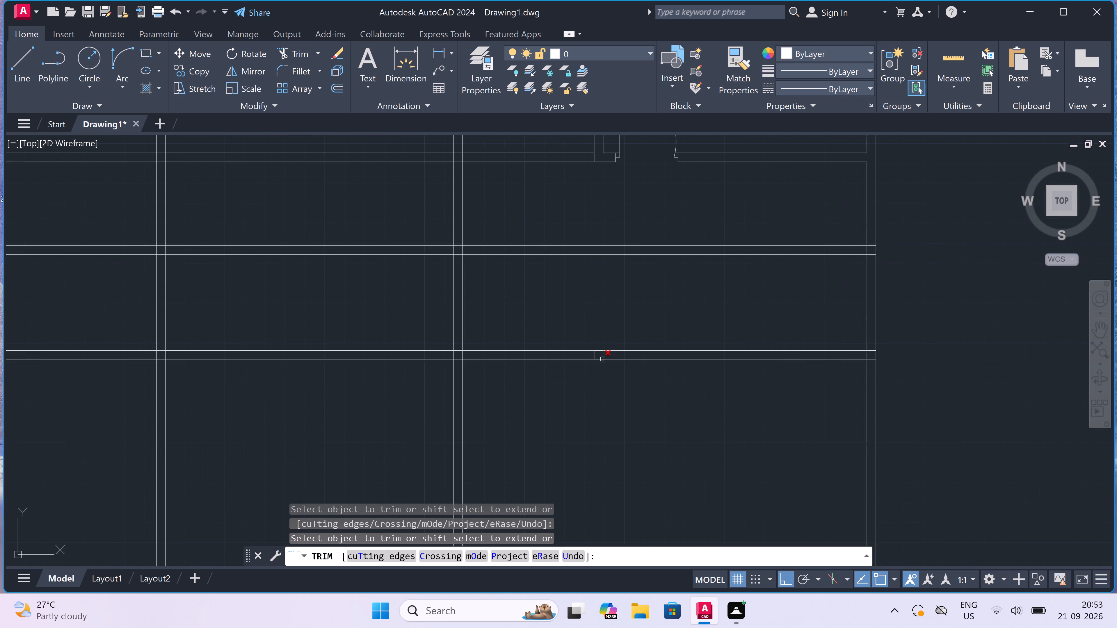
scroll(602, 359, "up", 1)
left_click(616, 336)
left_click(531, 337)
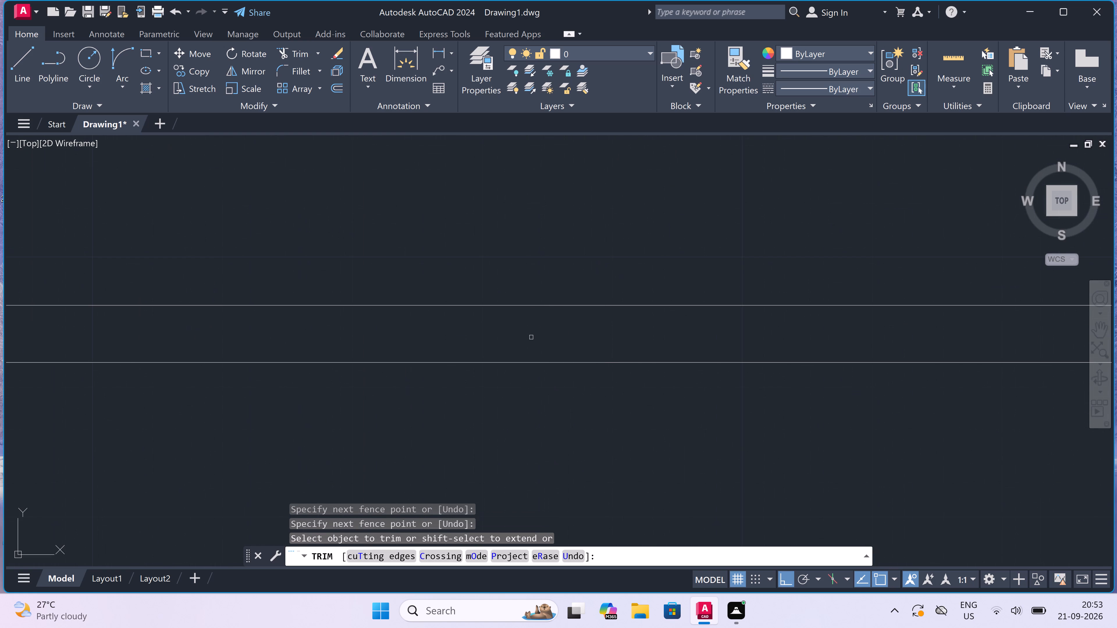
key("Escape")
Draw a 4.5" partition 7' from the right outer wall's inner face, from the top rooms' lower wall to the lowest horizontal wall.
scroll(531, 337, "down", 2)
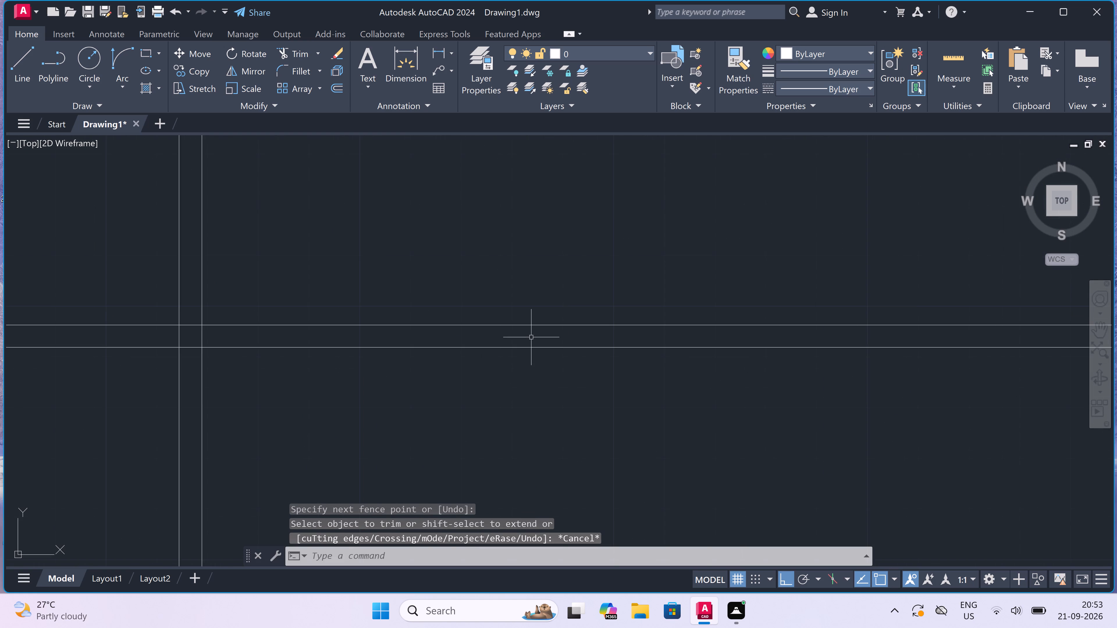
scroll(531, 337, "down", 5)
scroll(572, 295, "up", 3)
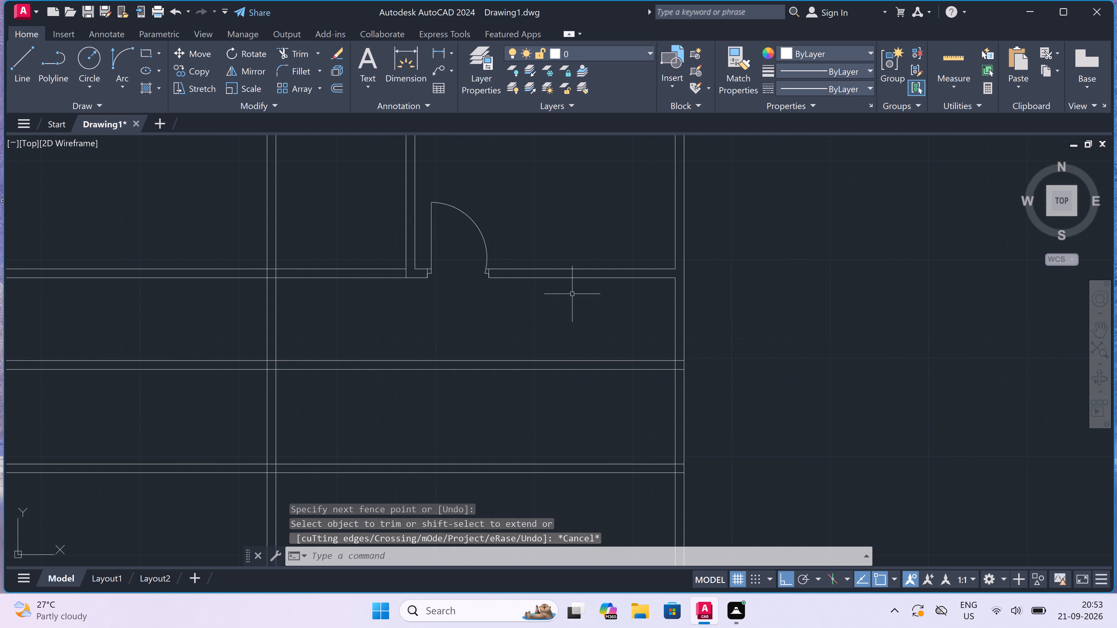
type("l")
key("space")
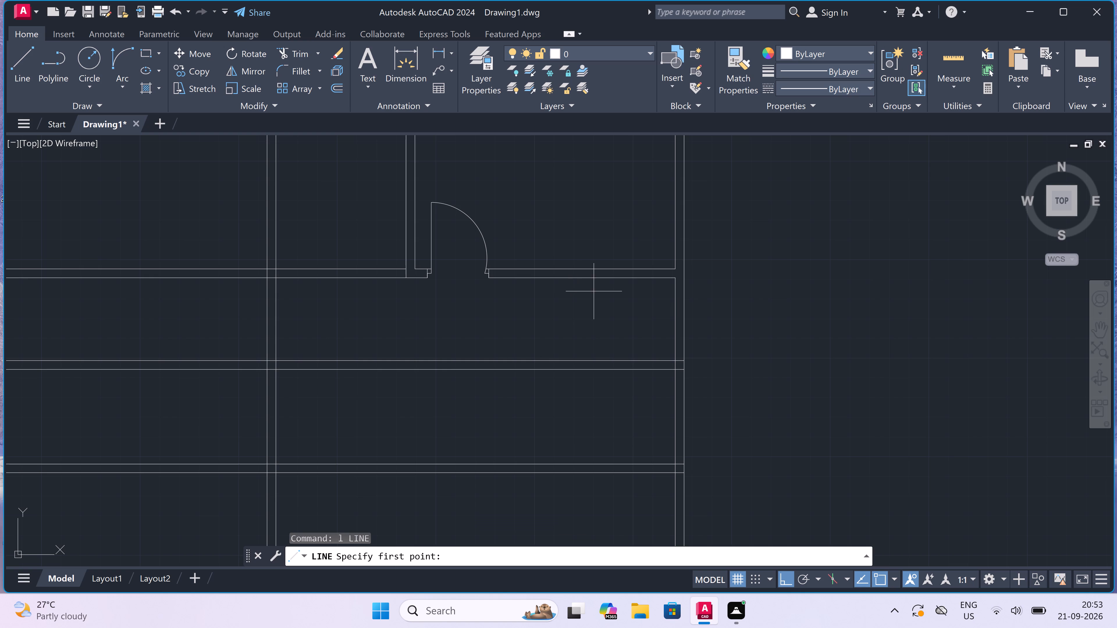
left_click(673, 279)
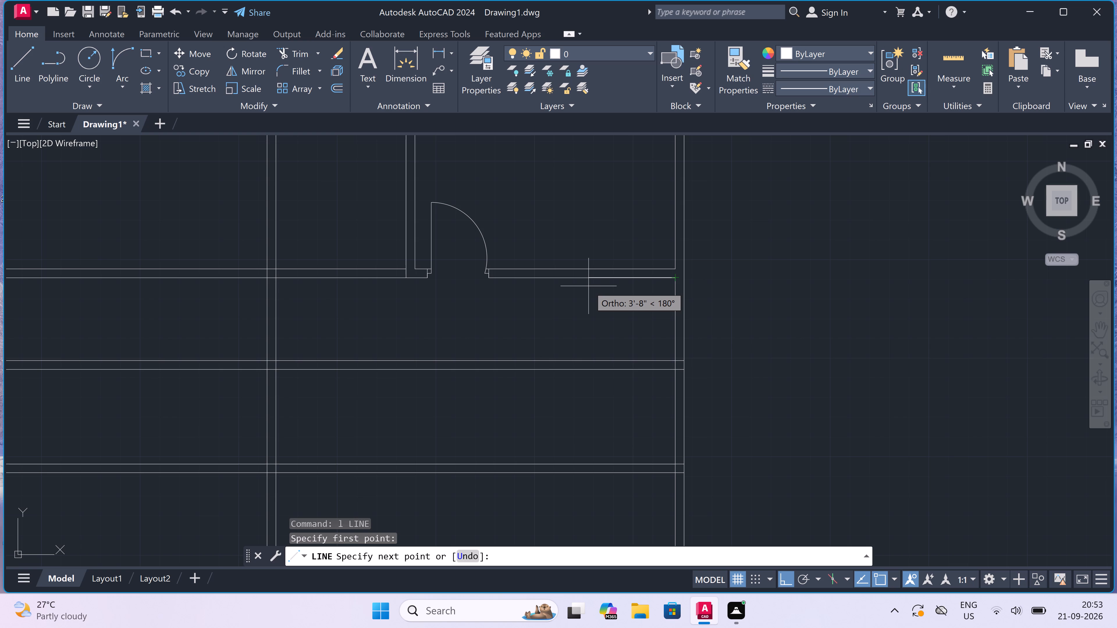
type("7'")
key("space")
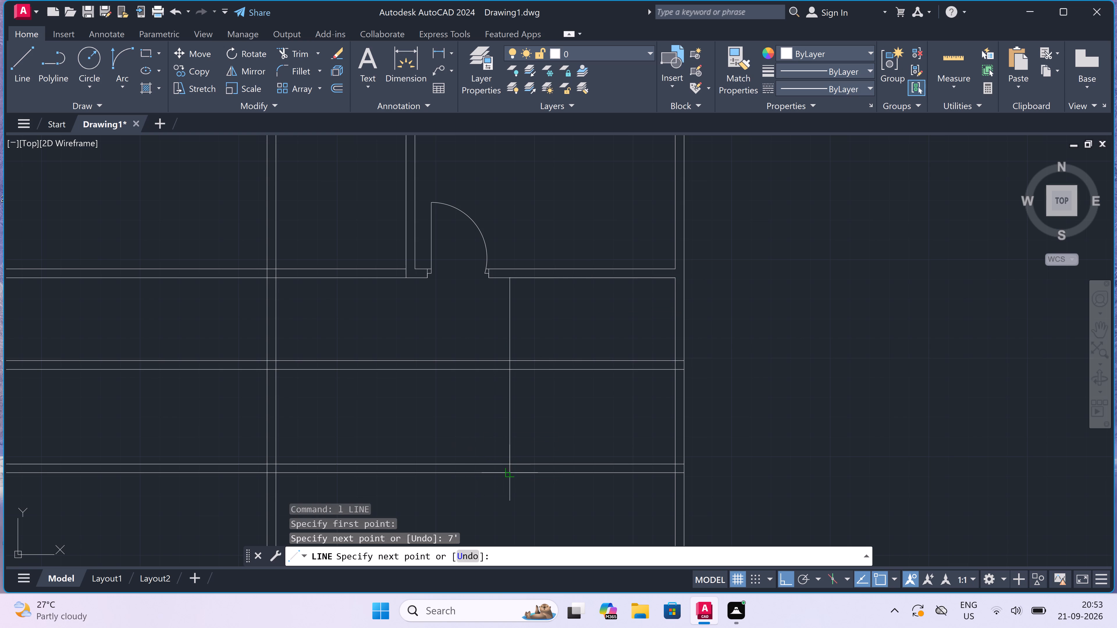
left_click(508, 476)
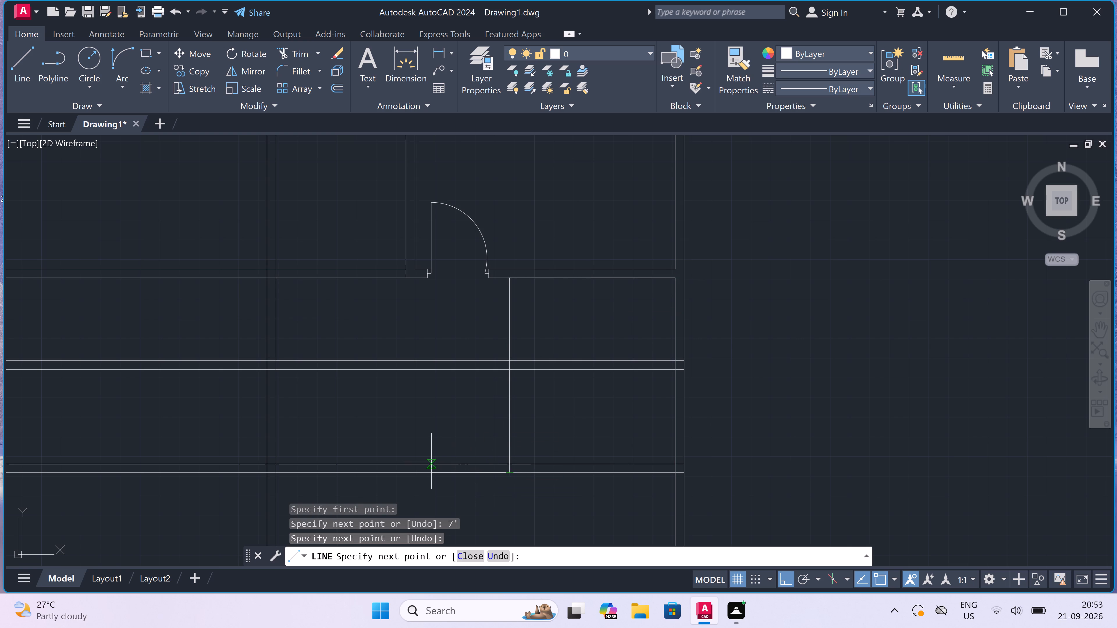
type("4.5\"")
key("space")
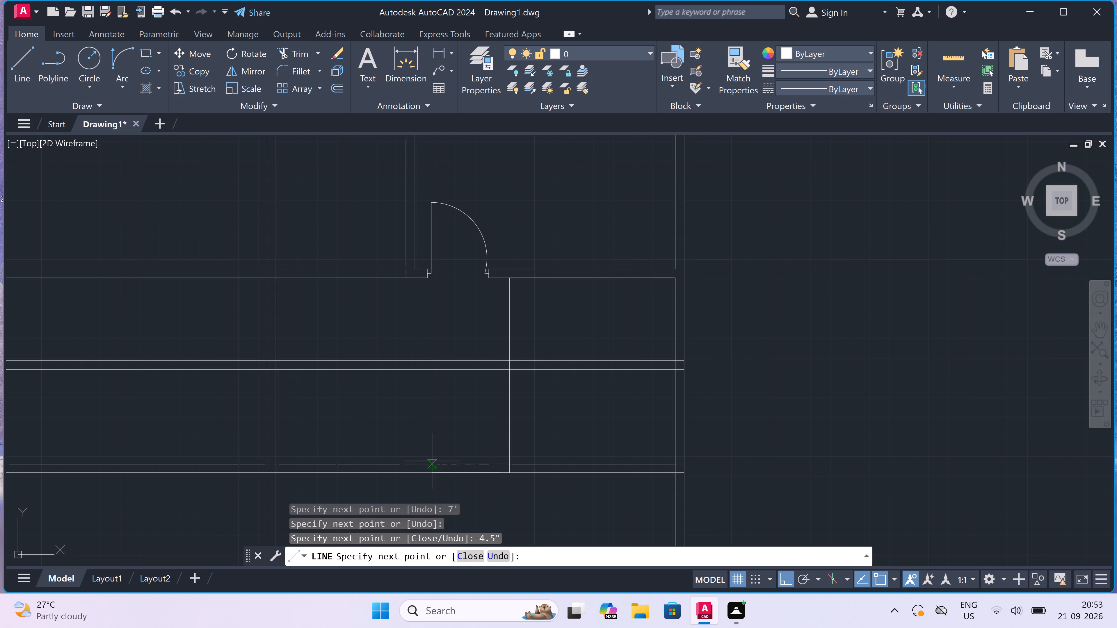
left_click(501, 275)
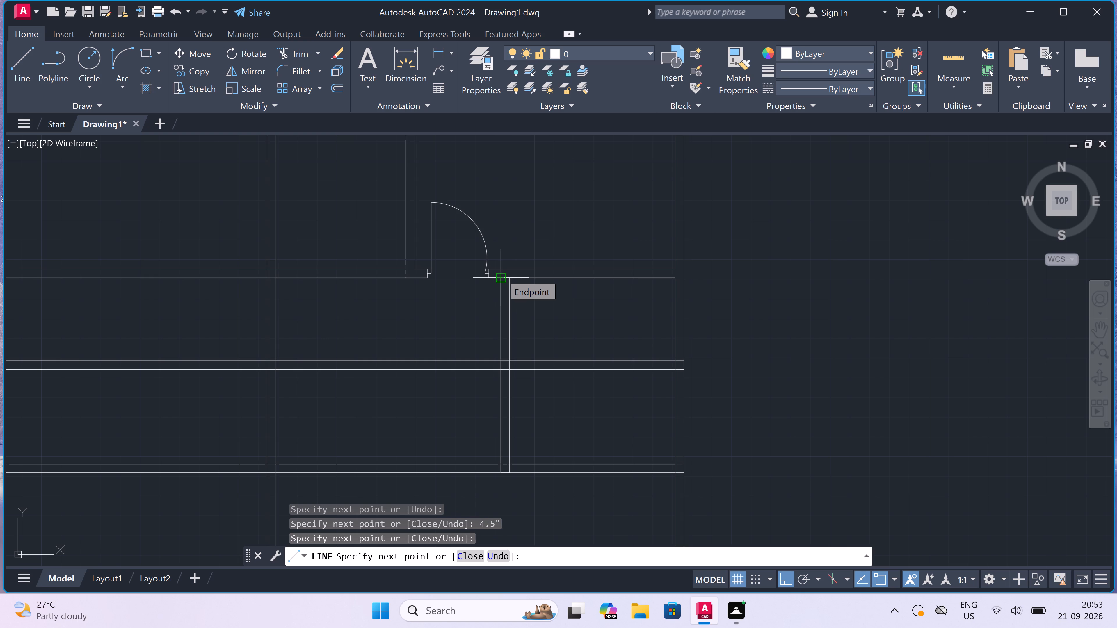
key("Escape")
Draw a short line across the top rooms' lower wall, continuing the new partition's right face.
scroll(507, 270, "up", 2)
key("space")
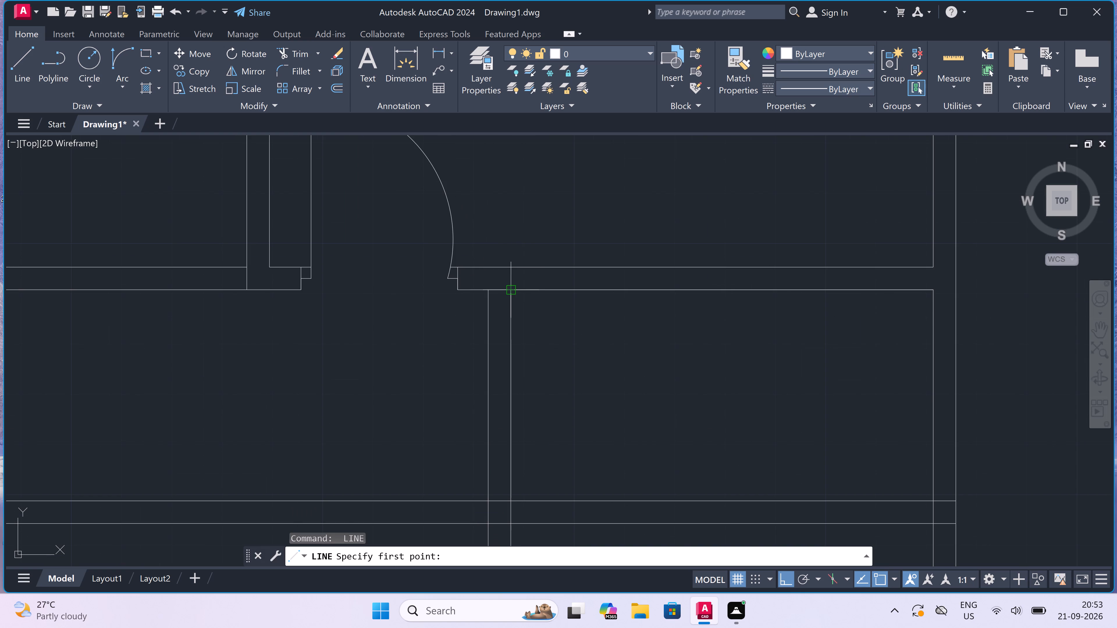
left_click(514, 287)
left_click(512, 266)
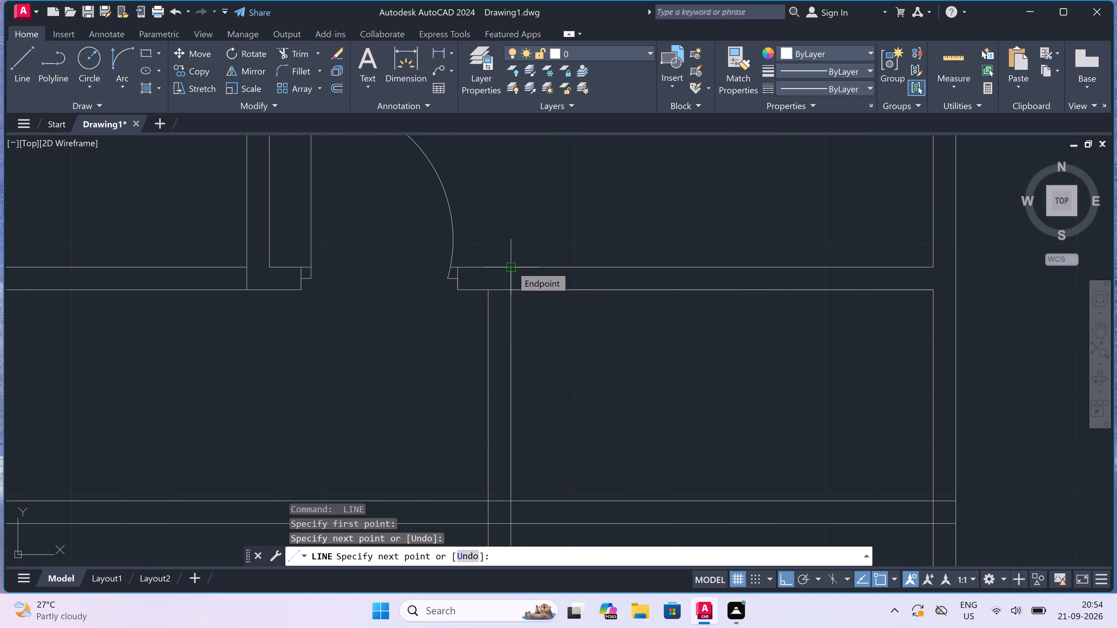
key("Escape")
Draw a jamb line across that wall just right of the new partition, with a 2" stop at its midpoint and a 2' door leaf downward.
key("space")
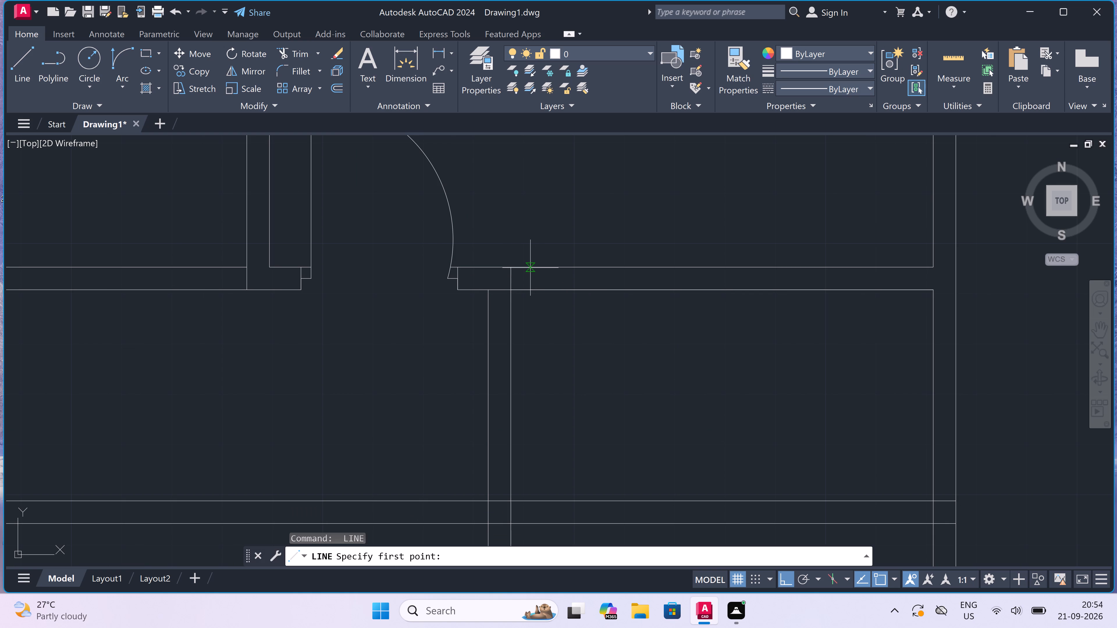
left_click(530, 268)
left_click(529, 292)
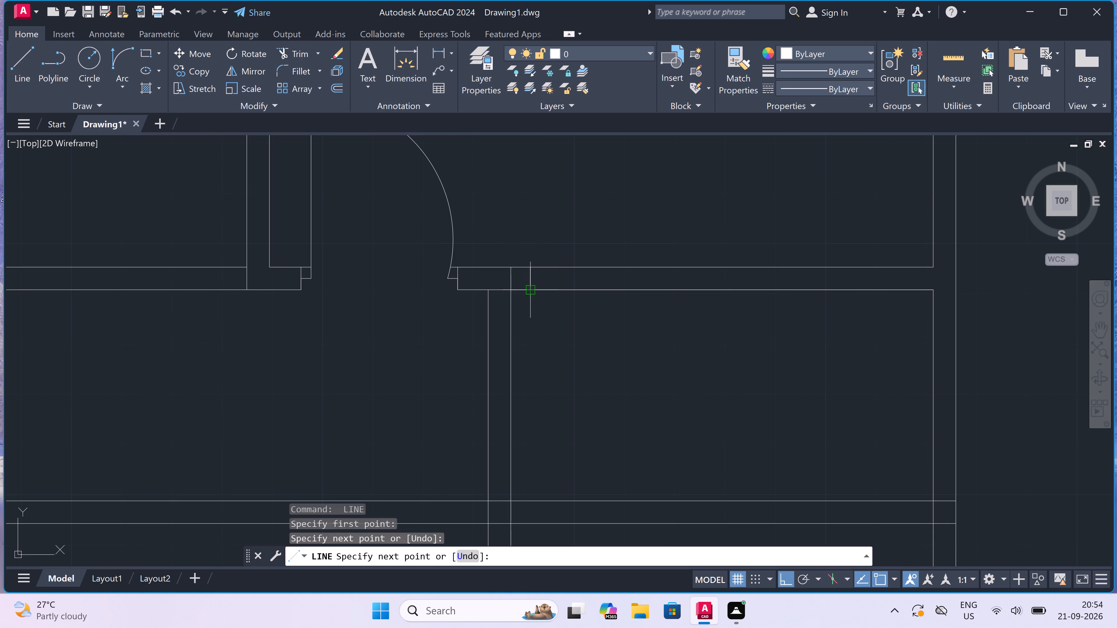
left_click(533, 278)
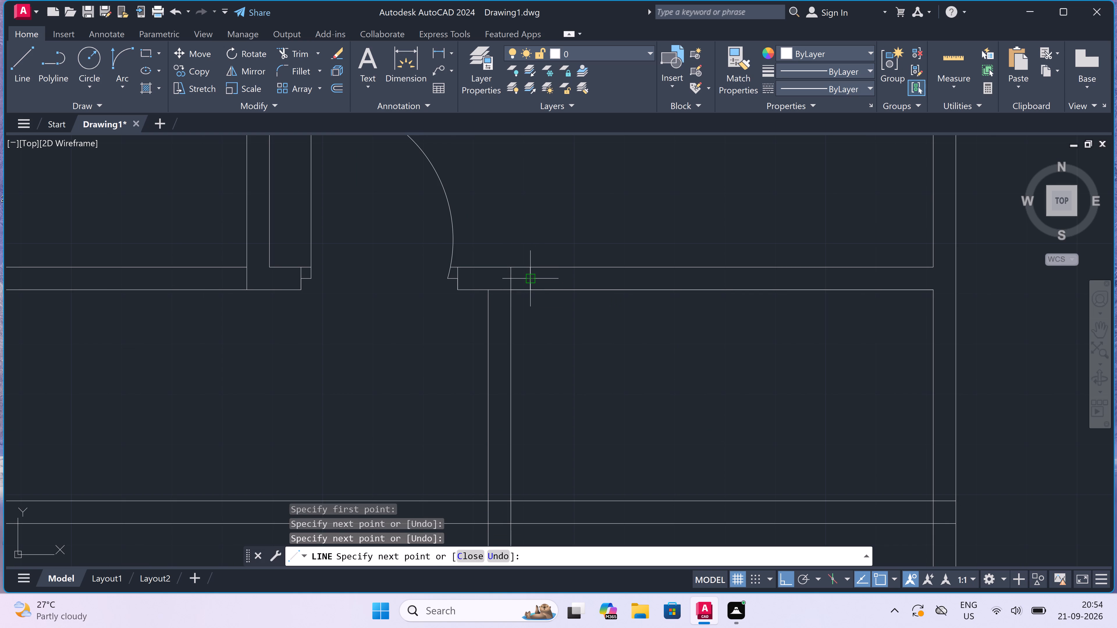
type("2\"")
key("space")
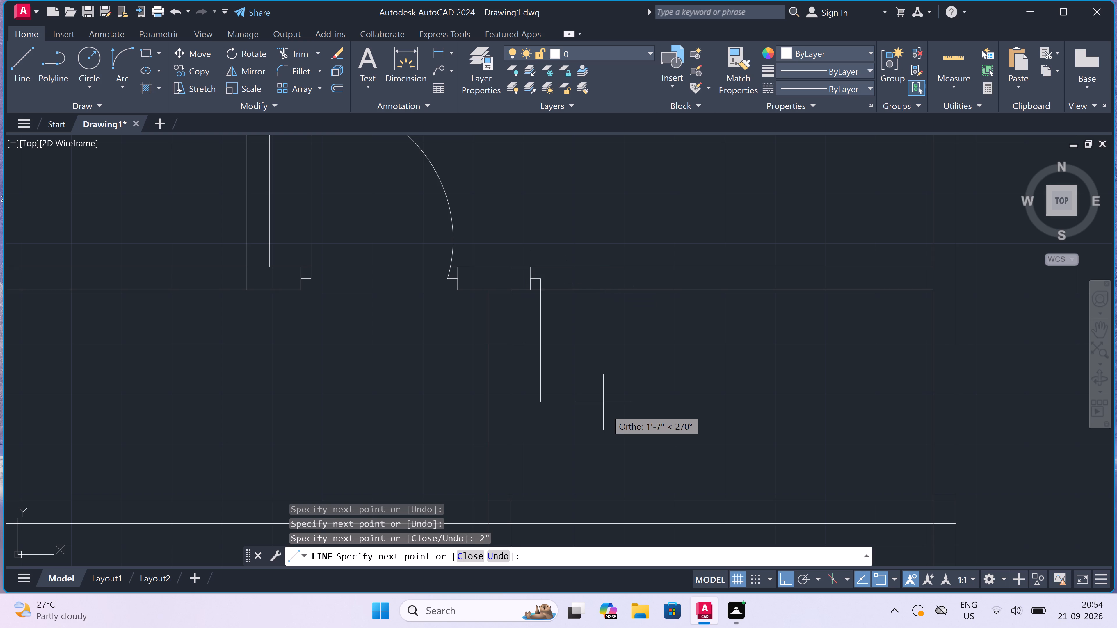
type("2'")
key("space")
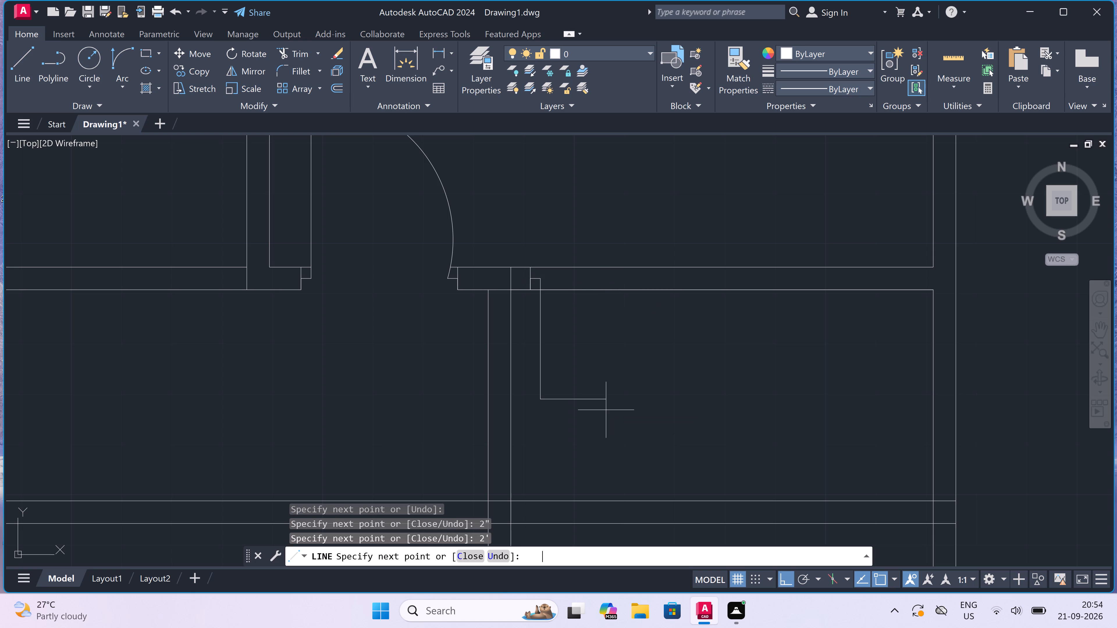
key("Escape")
key("space")
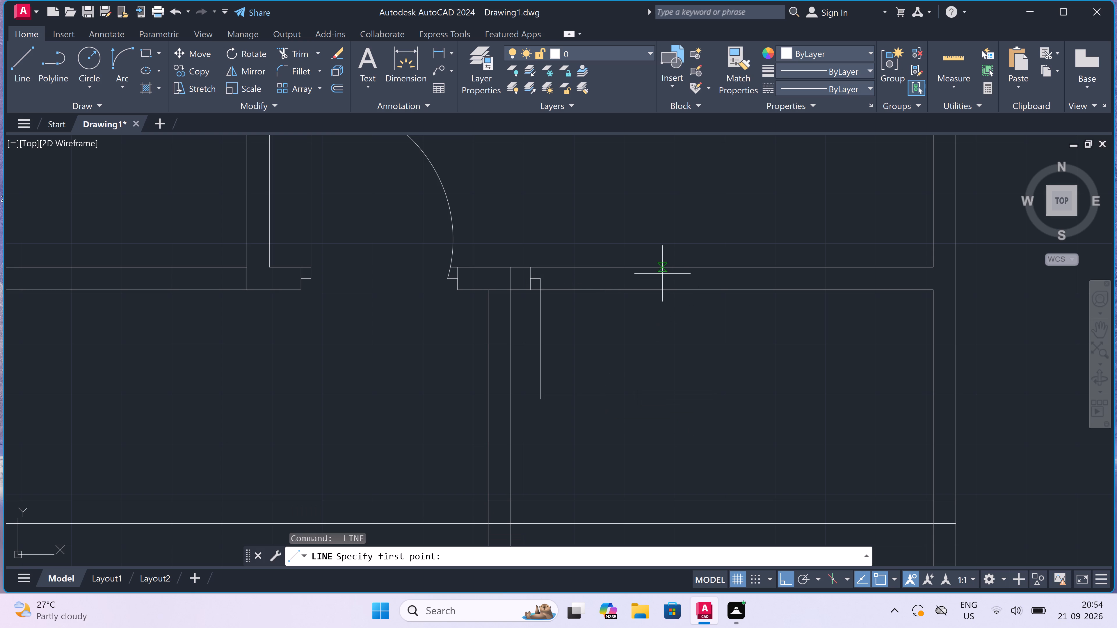
Draw the opposite jamb line across the top rooms' lower wall, with a 2" stop from its midpoint toward the door leaf.
left_click(657, 267)
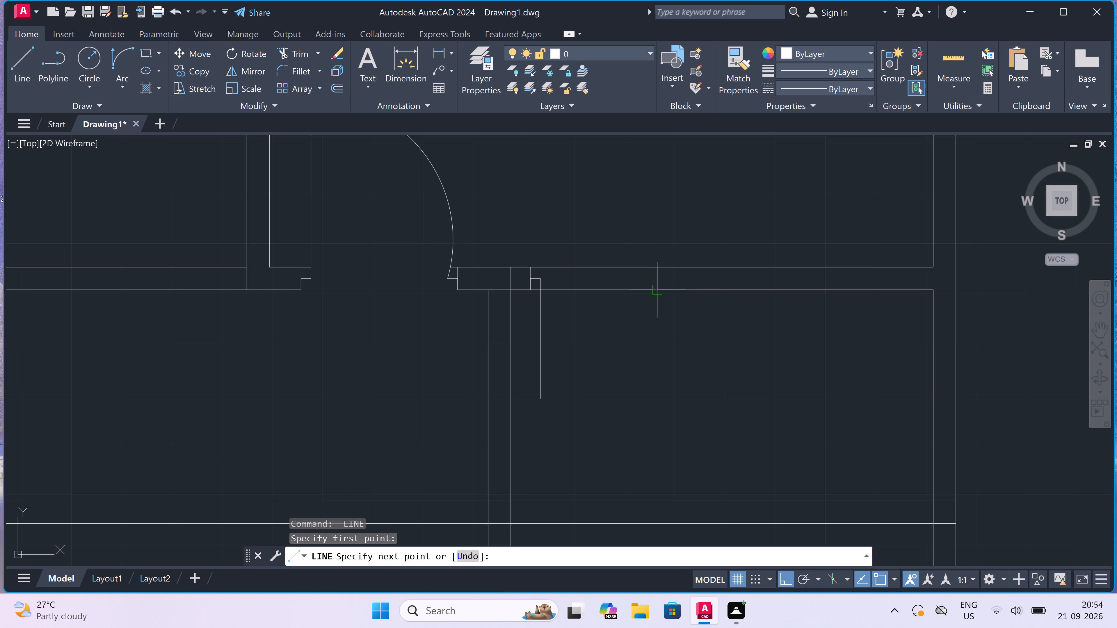
left_click(660, 288)
left_click(656, 280)
type("2\"")
key("space")
key("Escape")
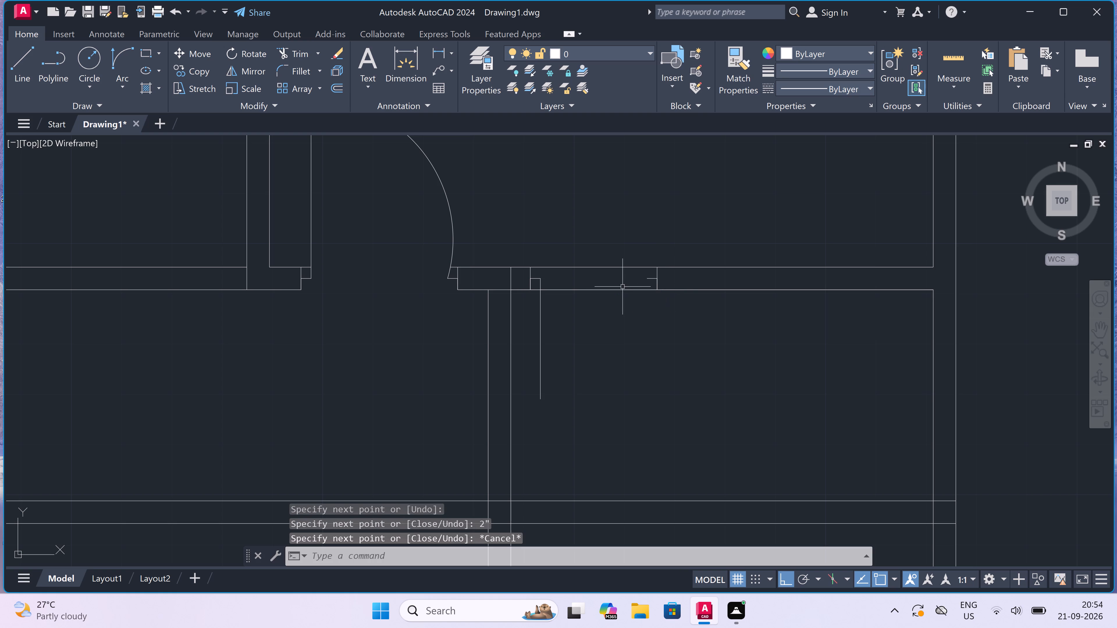
Draw the door swing arc from the lower end of the 2' leaf to the end of the opposite stop.
left_click(115, 50)
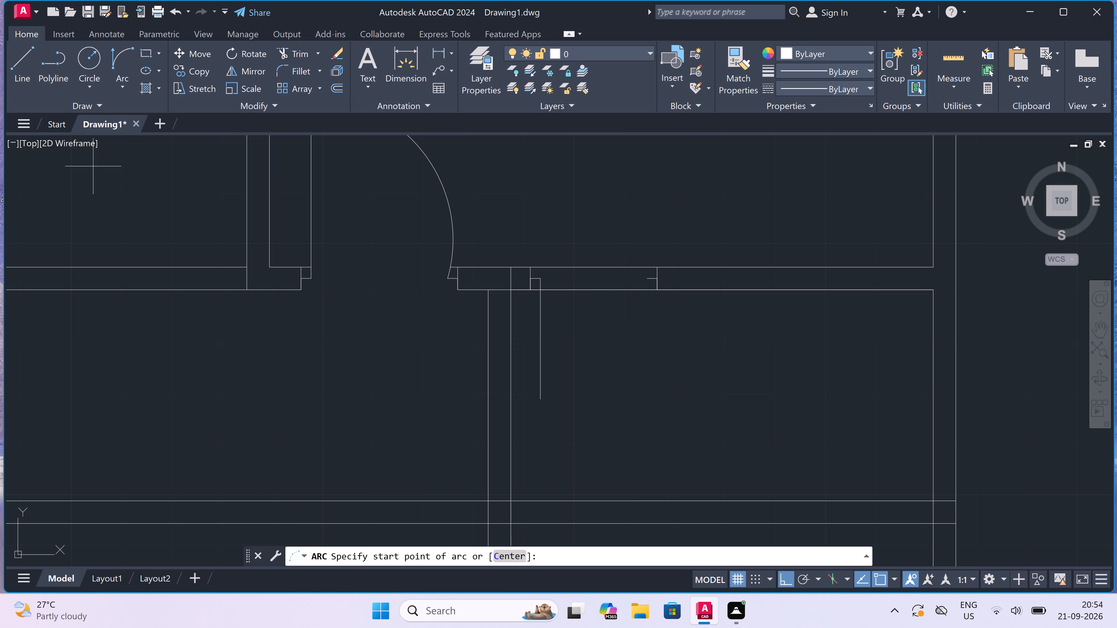
left_click(542, 399)
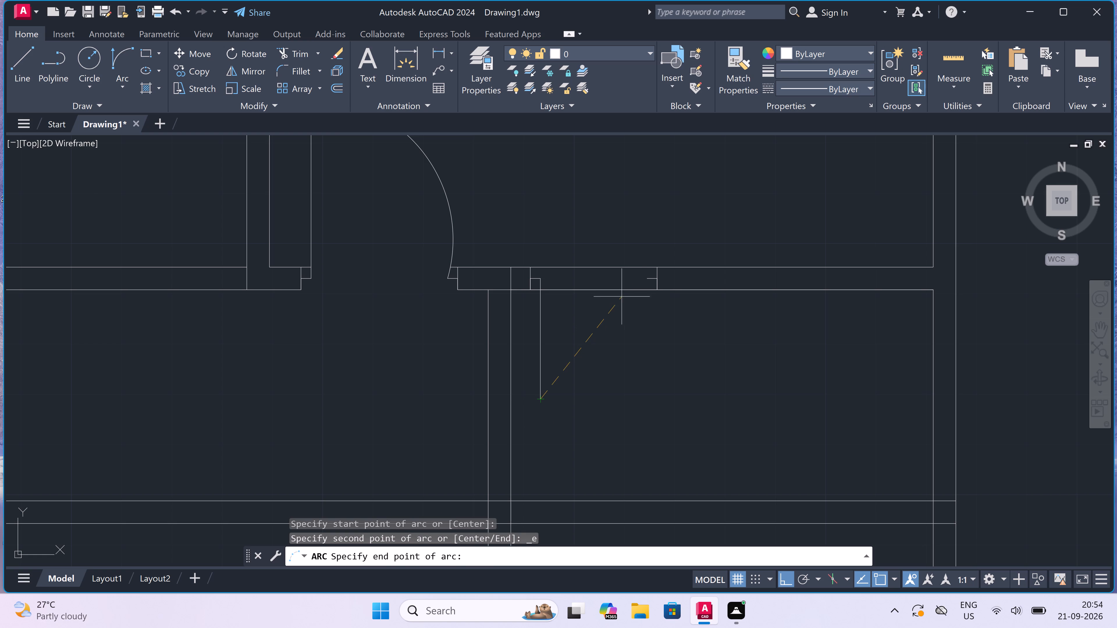
left_click_drag(645, 279, 646, 282)
left_click(674, 351)
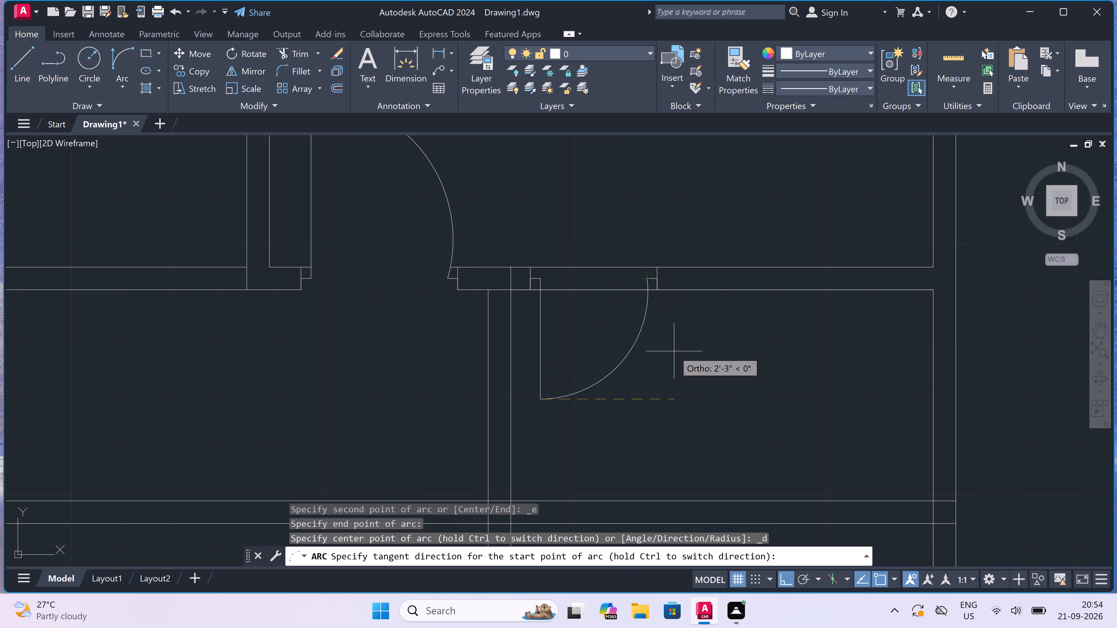
Trim both wall faces between the two jambs to open the new doorway.
key("t")
key("r")
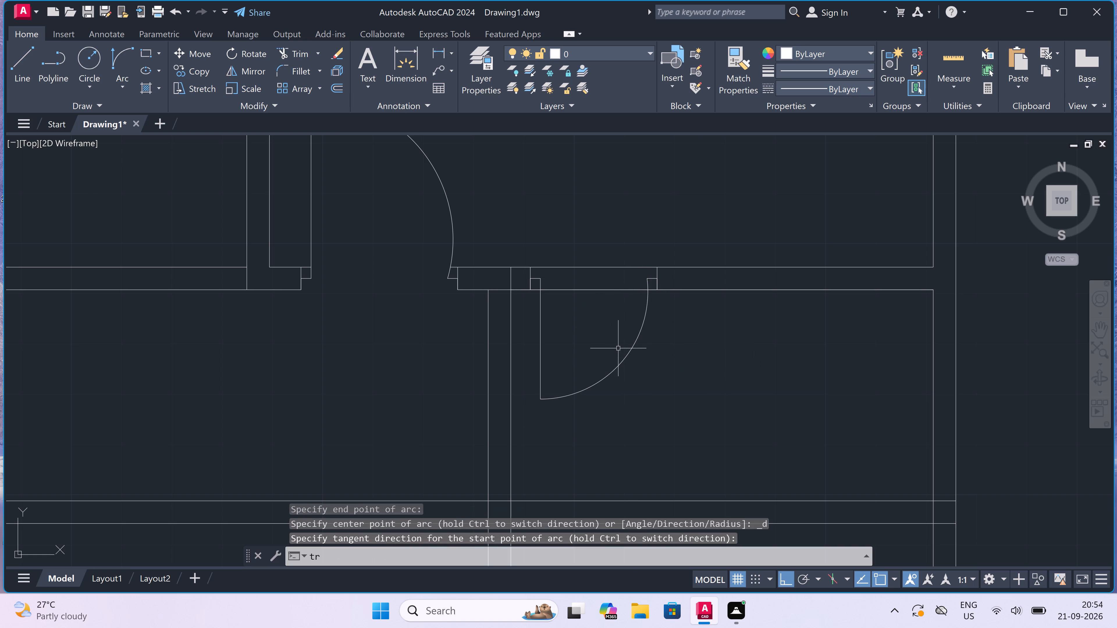
key("space")
left_click_drag(589, 330, 590, 320)
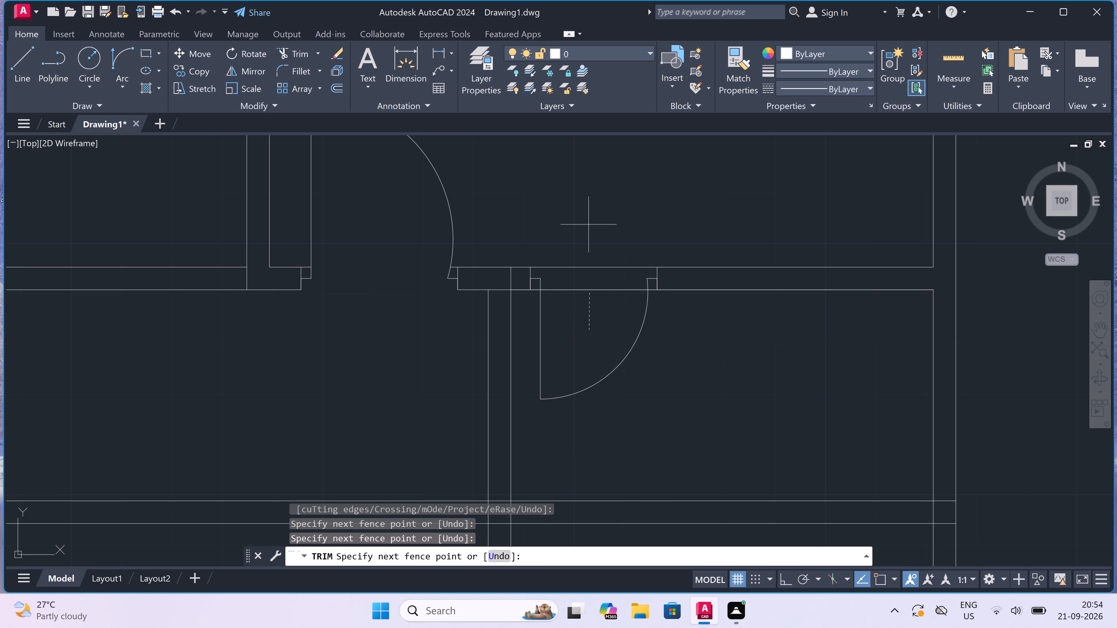
left_click(589, 202)
Trim the top rooms' lower wall face between the new partition's faces and the short line crossing that wall.
scroll(500, 273, "up", 1)
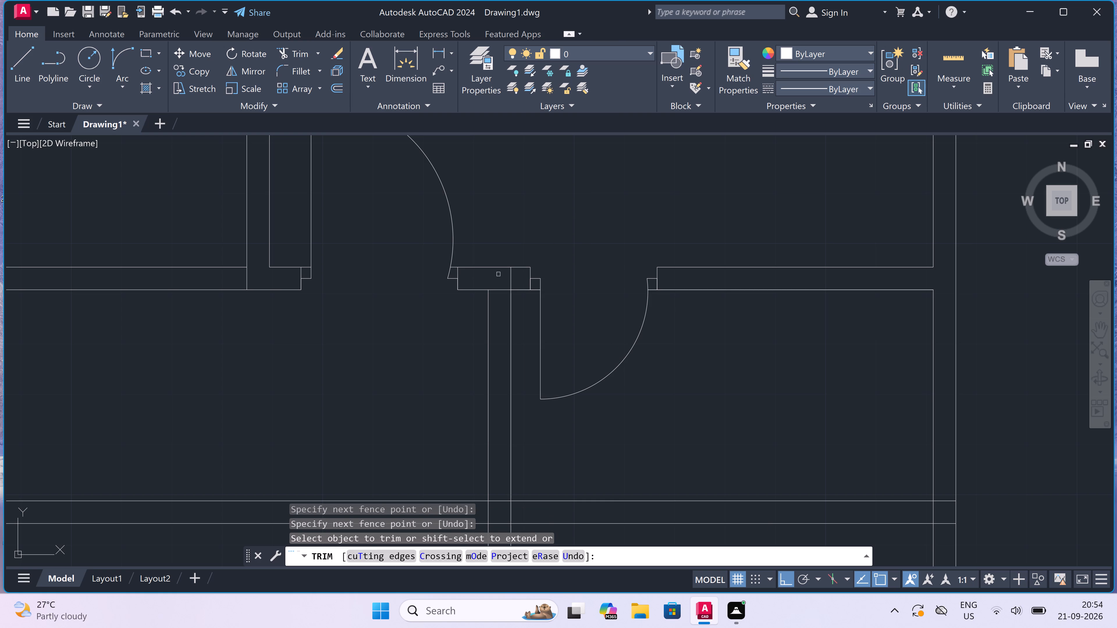
scroll(500, 273, "up", 1)
left_click_drag(501, 273, 502, 293)
left_click(492, 373)
left_click(499, 297)
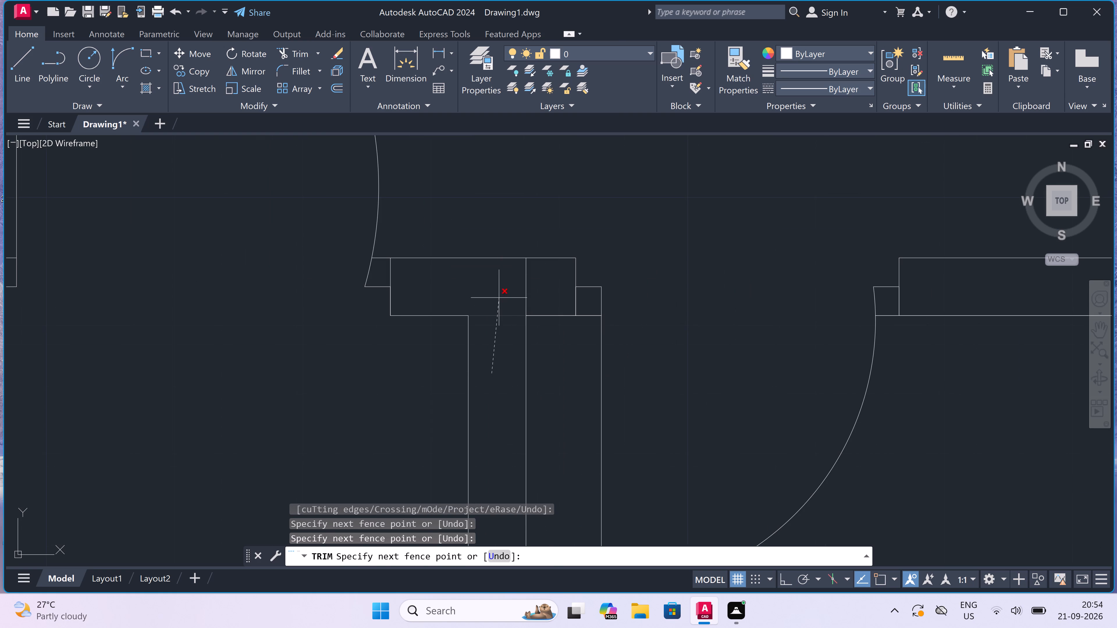
left_click(531, 292)
double_click(509, 293)
Trim the middle horizontal wall's upper face between the partition's faces, and the partition's right face inside that wall.
scroll(510, 293, "down", 5)
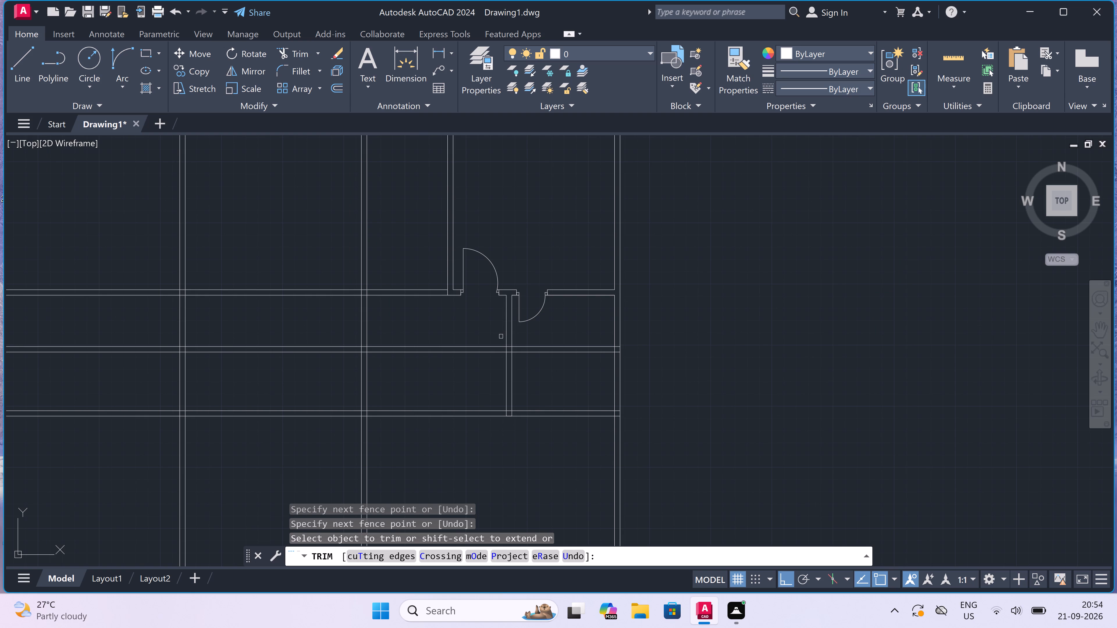
scroll(501, 336, "up", 1)
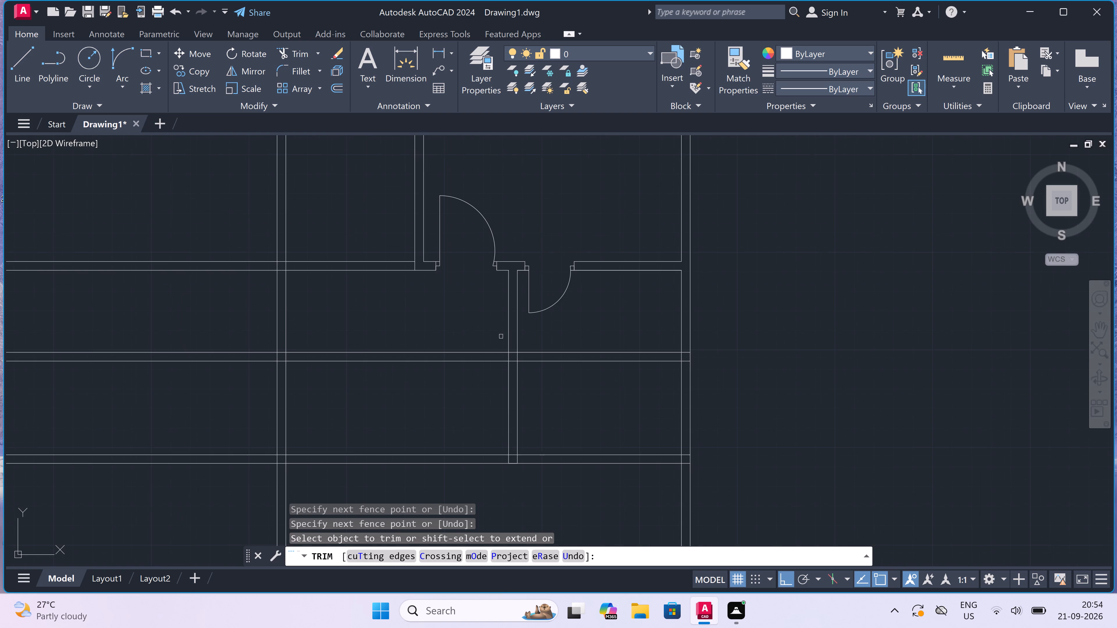
scroll(513, 346, "up", 3)
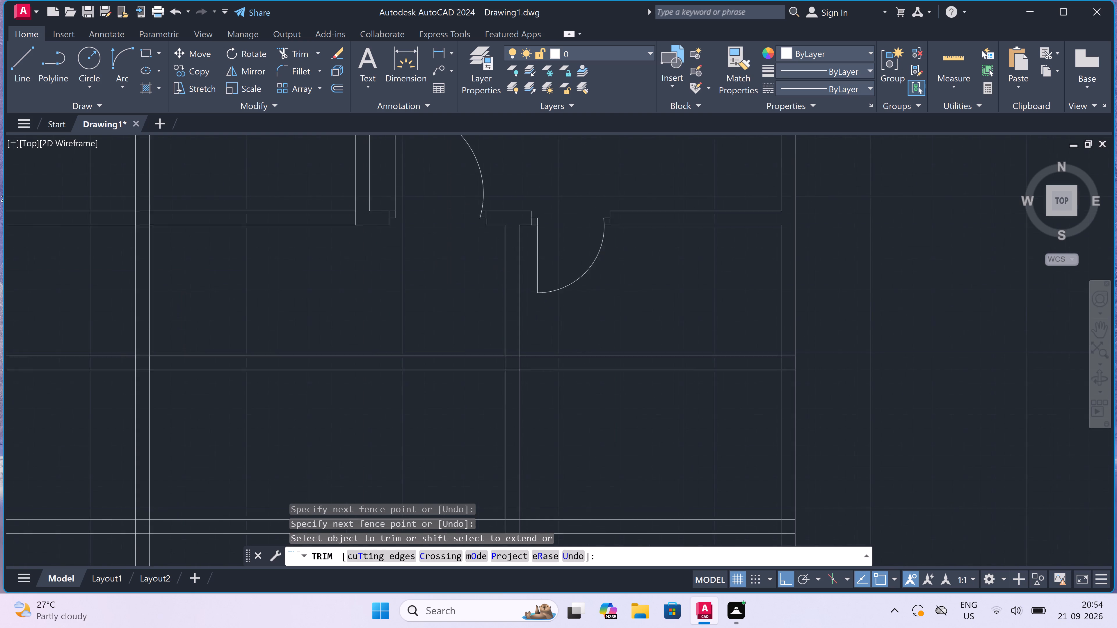
left_click_drag(508, 357, 510, 364)
left_click(509, 375)
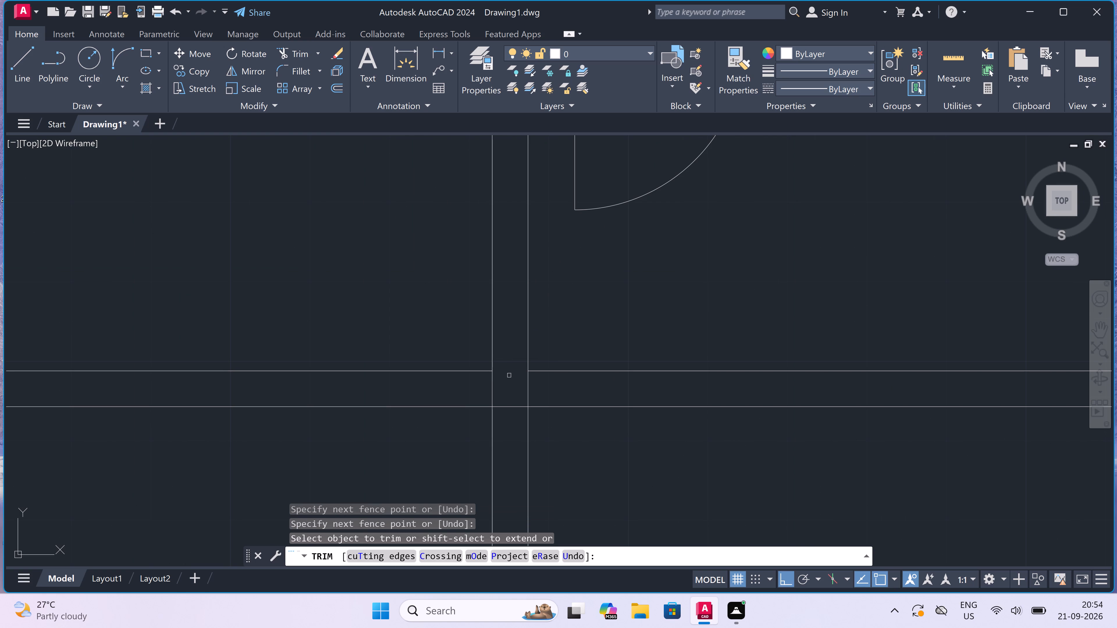
left_click(506, 382)
left_click(539, 384)
Trim the middle horizontal wall's faces inside the right outer wall, and the outer wall's inner face across that junction.
scroll(536, 383, "down", 1)
scroll(591, 380, "down", 4)
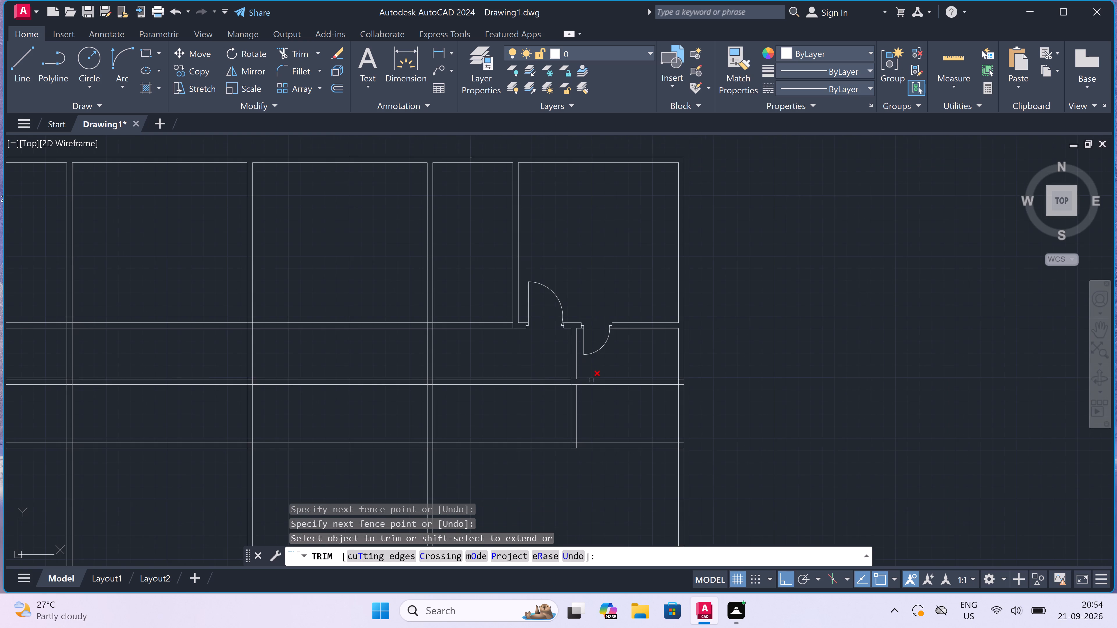
scroll(647, 380, "up", 3)
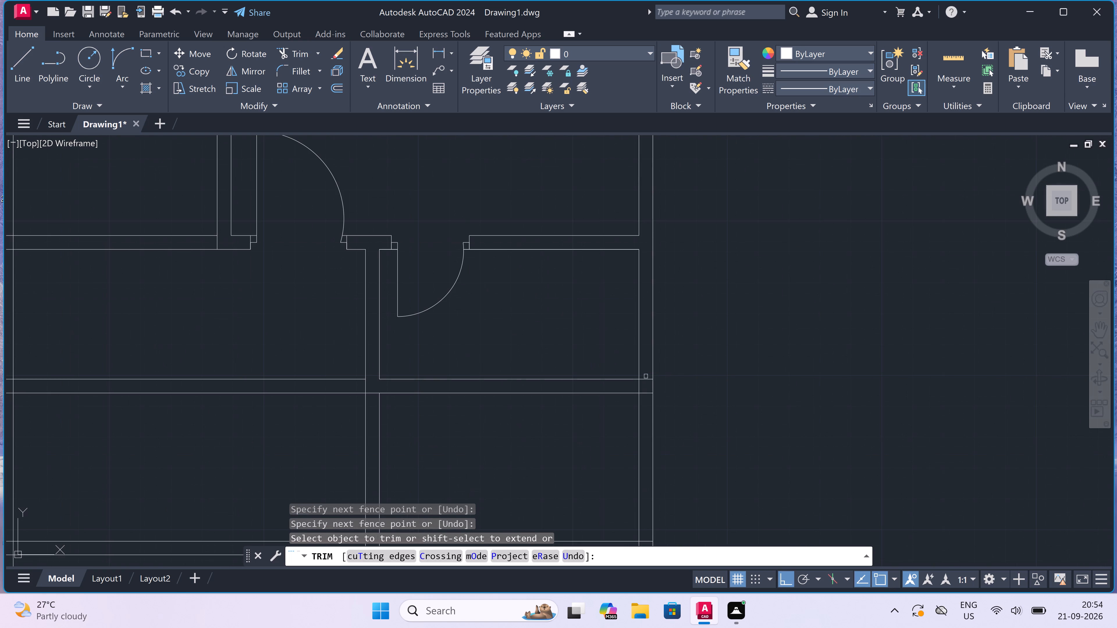
scroll(639, 388, "up", 2)
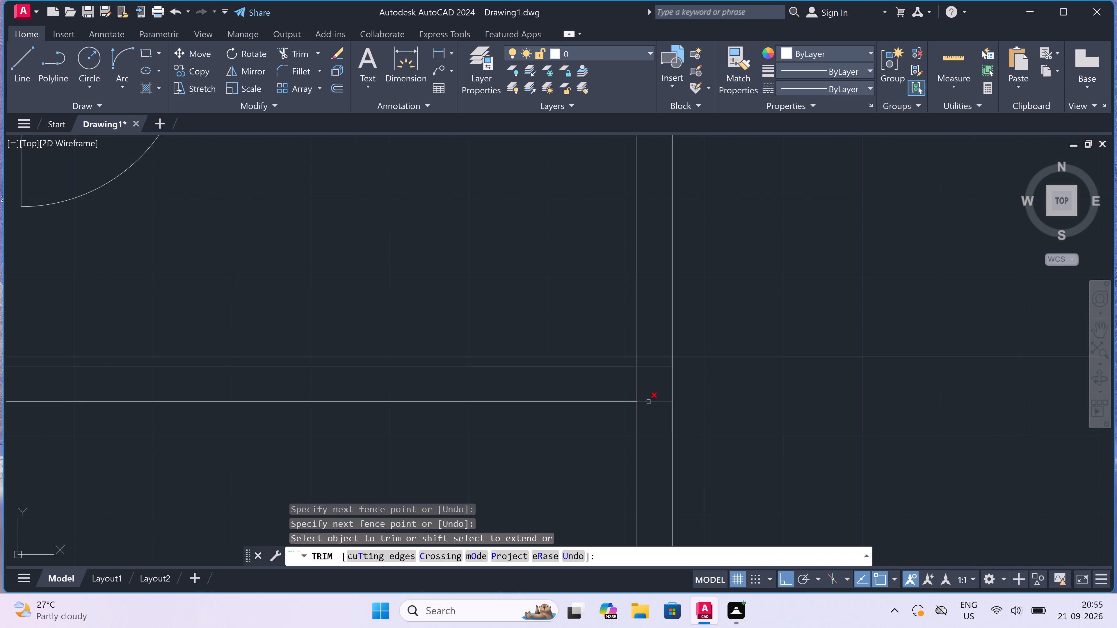
left_click(651, 413)
left_click(650, 347)
left_click(647, 377)
left_click(608, 383)
Trim the lowest horizontal wall's faces inside the right outer wall, and the outer wall's inner face across that junction.
scroll(589, 320, "down", 4)
scroll(603, 388, "up", 2)
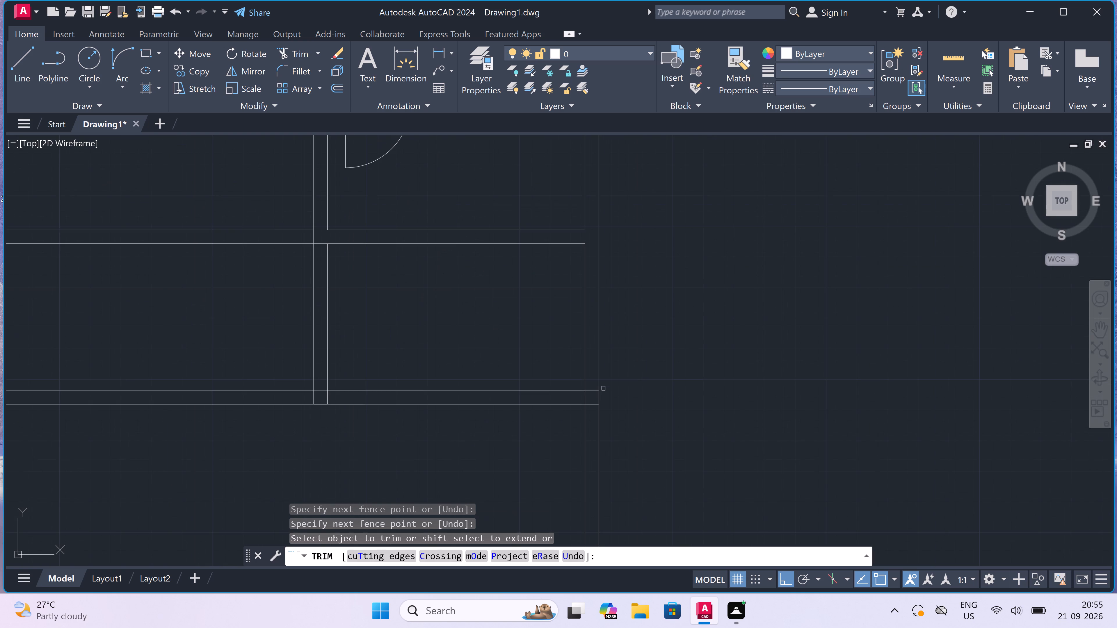
scroll(589, 399, "up", 3)
left_click_drag(591, 436, 592, 431)
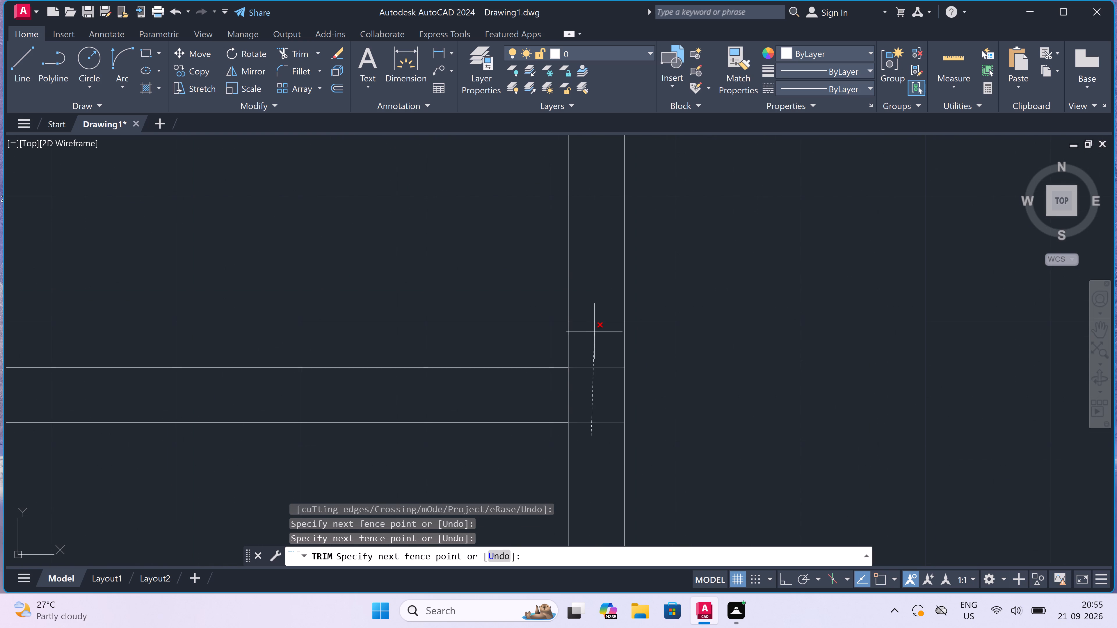
left_click(594, 331)
left_click(591, 385)
left_click(542, 394)
Trim the lowest horizontal wall's upper face between the right partition's faces, and the partition's stubs inside that wall.
scroll(542, 394, "down", 6)
scroll(478, 392, "up", 1)
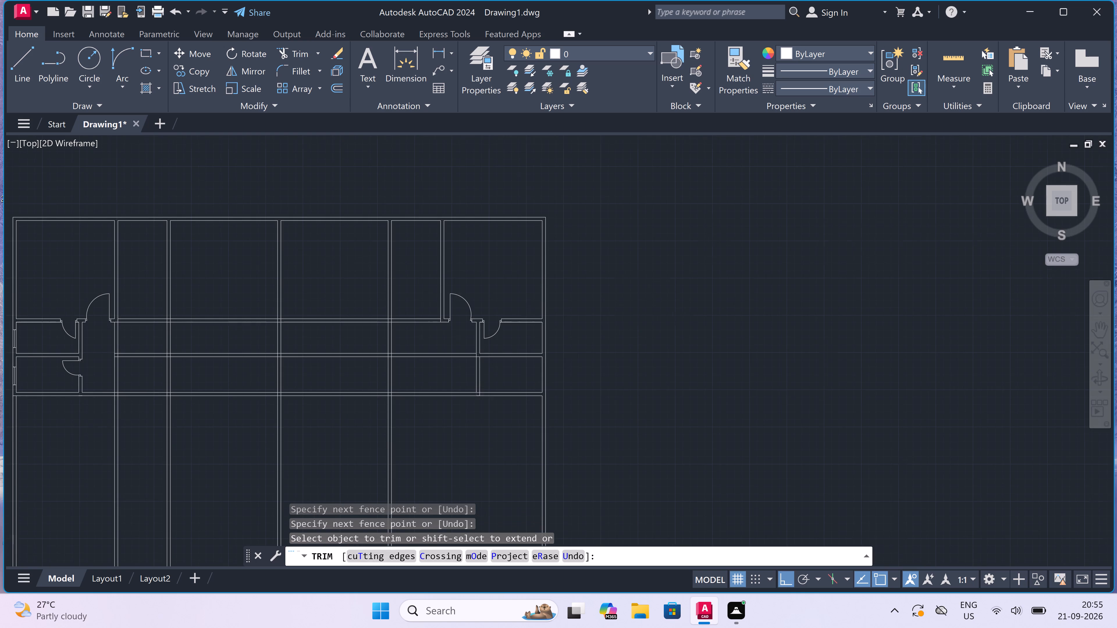
scroll(478, 392, "up", 2)
left_click(471, 393)
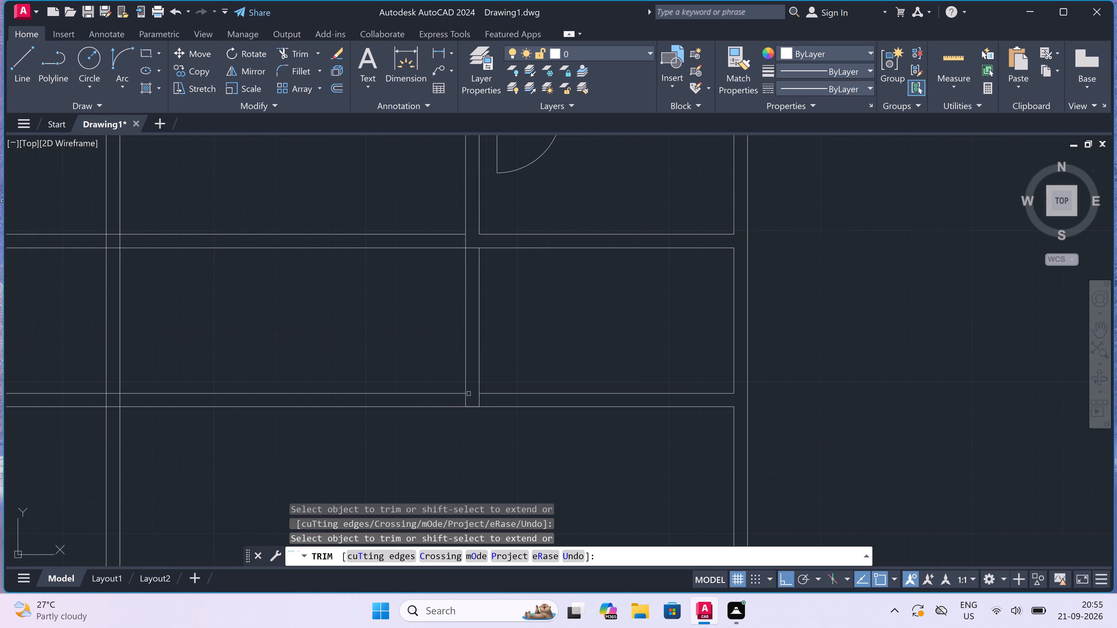
left_click_drag(455, 402, 461, 404)
left_click(485, 402)
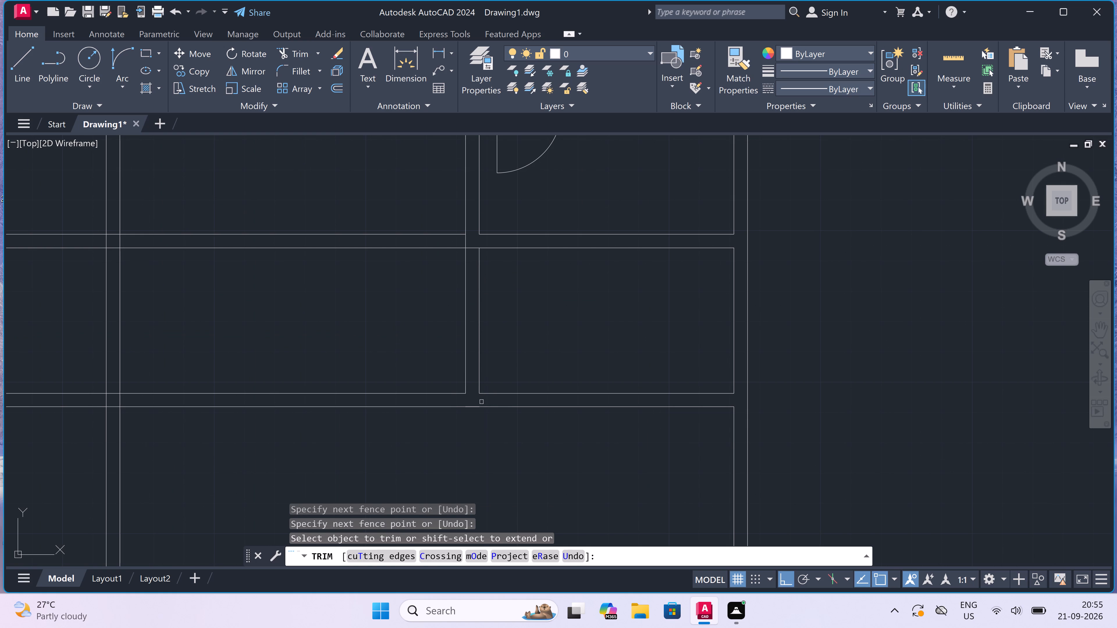
scroll(479, 402, "down", 2)
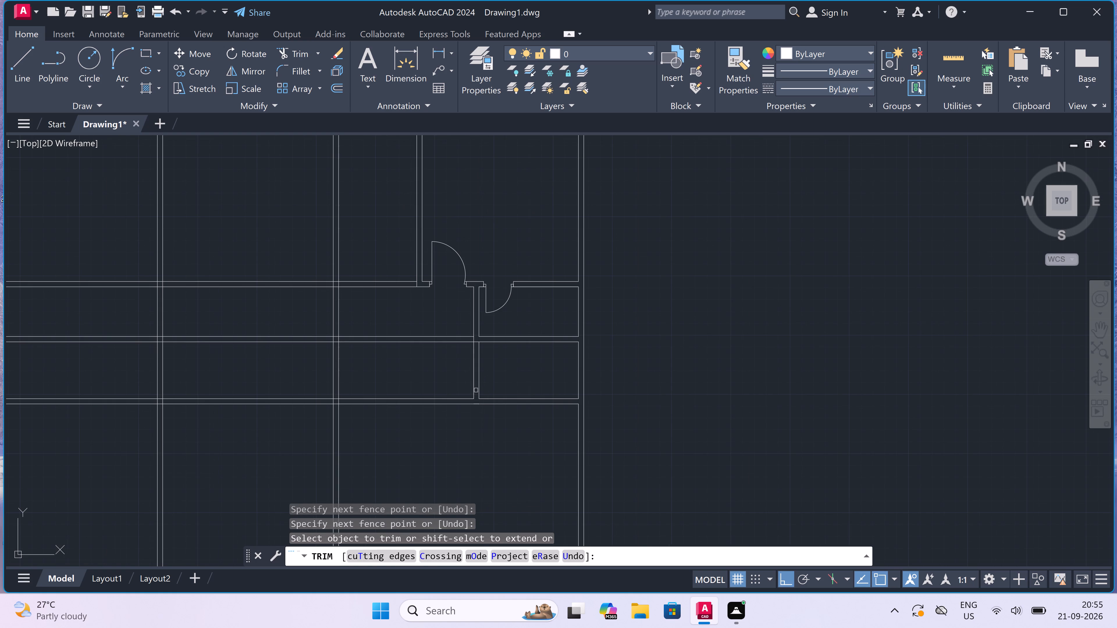
scroll(469, 364, "up", 2)
key("Escape")
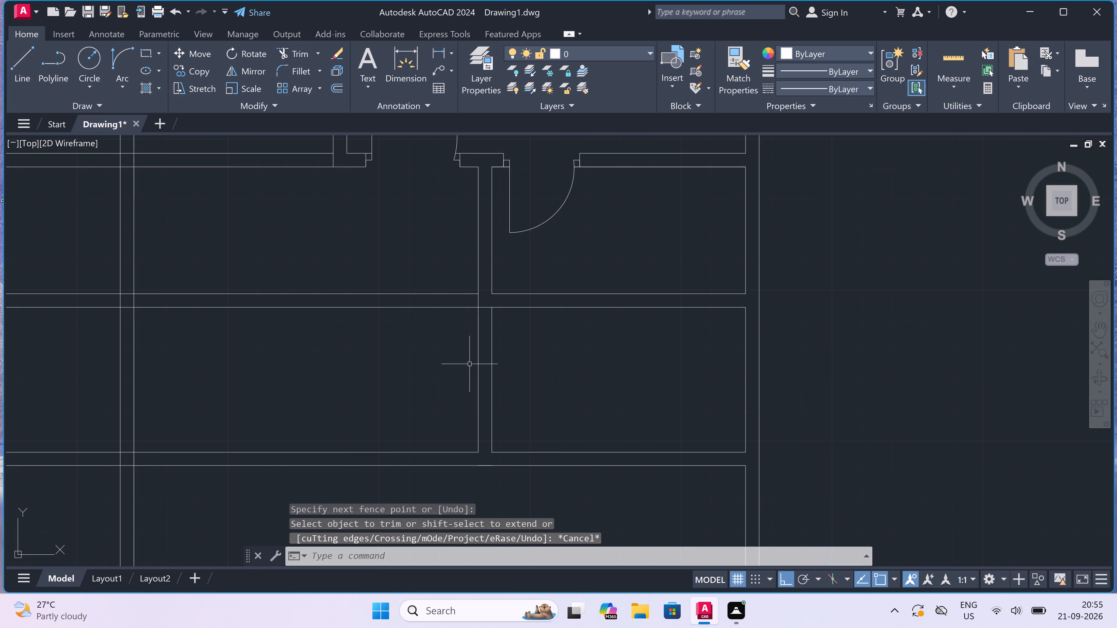
Draw a jamb line across the right partition just below the middle wall, with a 2" downward stop at its midpoint and a 2' leaf rightward.
type("l")
key("space")
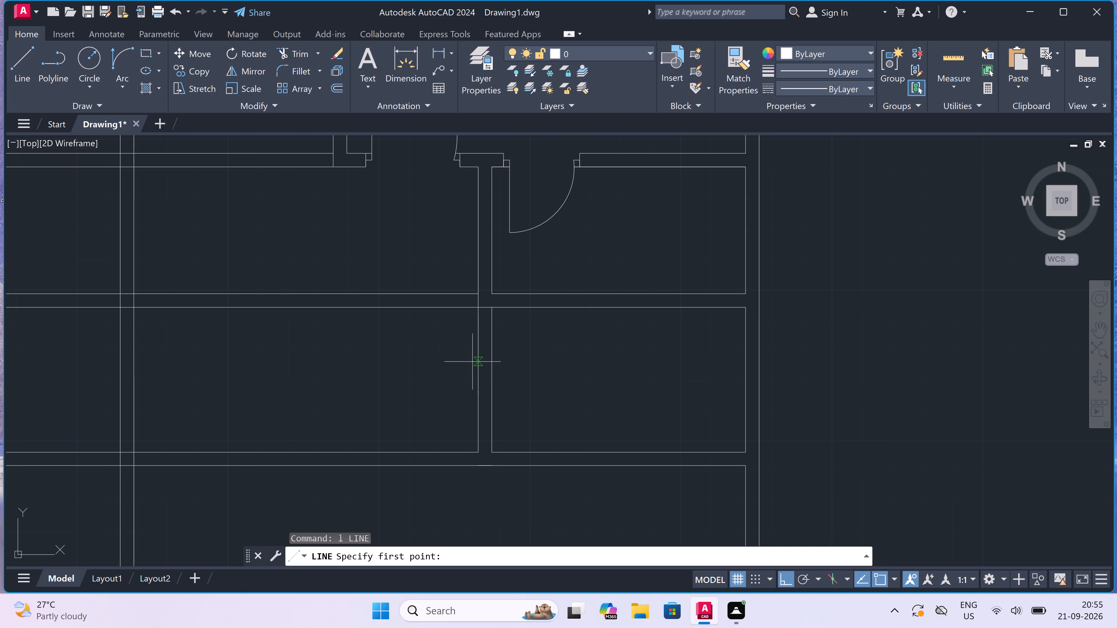
scroll(492, 313, "up", 1)
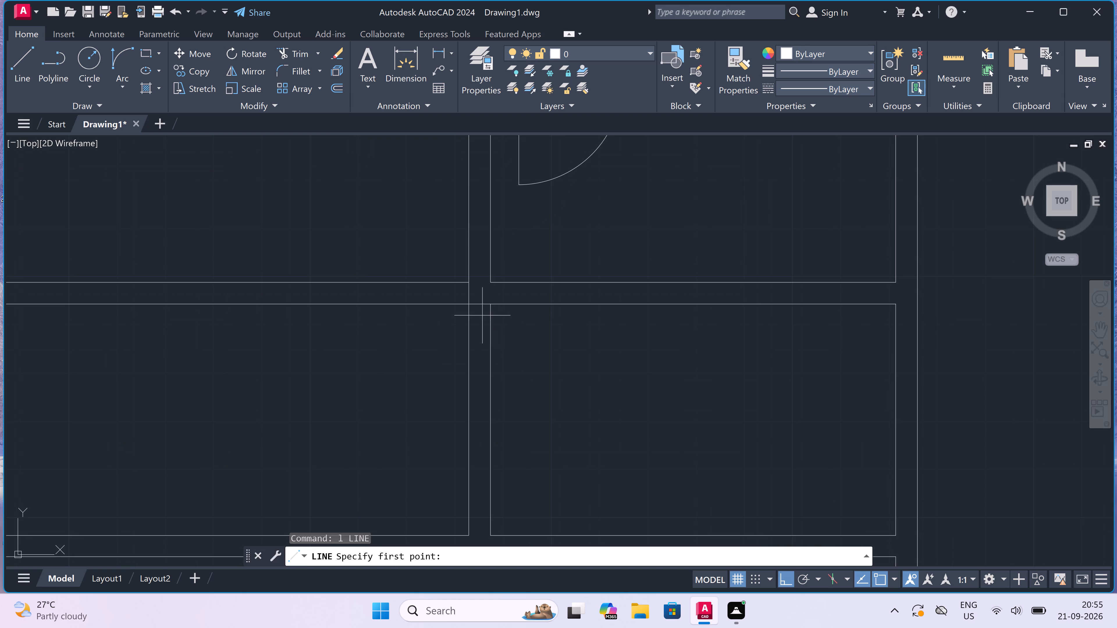
left_click(466, 323)
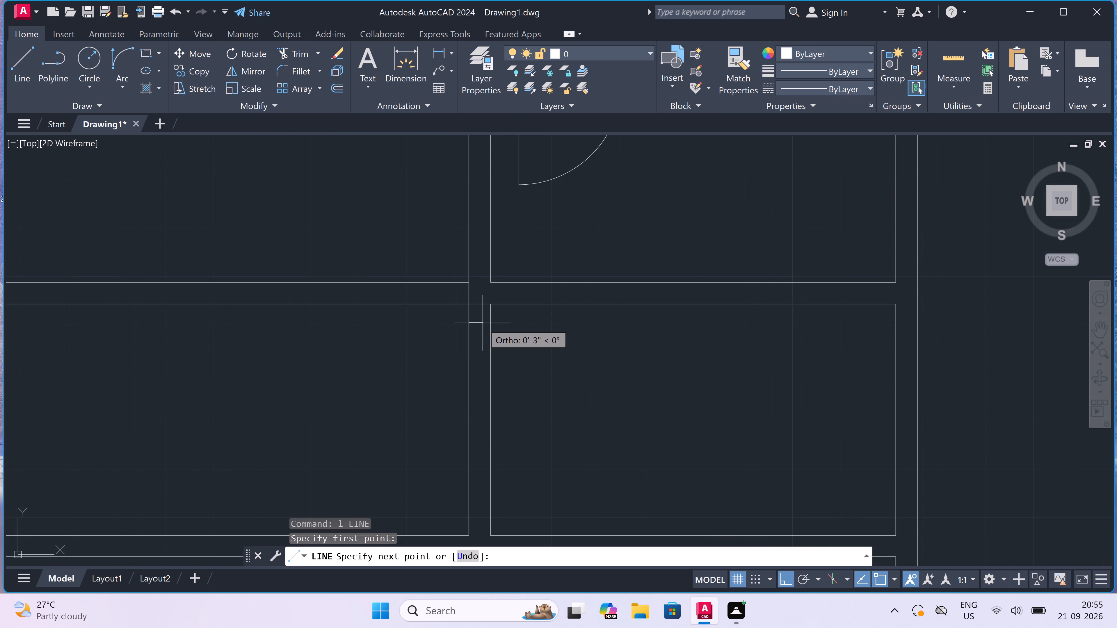
left_click(485, 322)
left_click(476, 323)
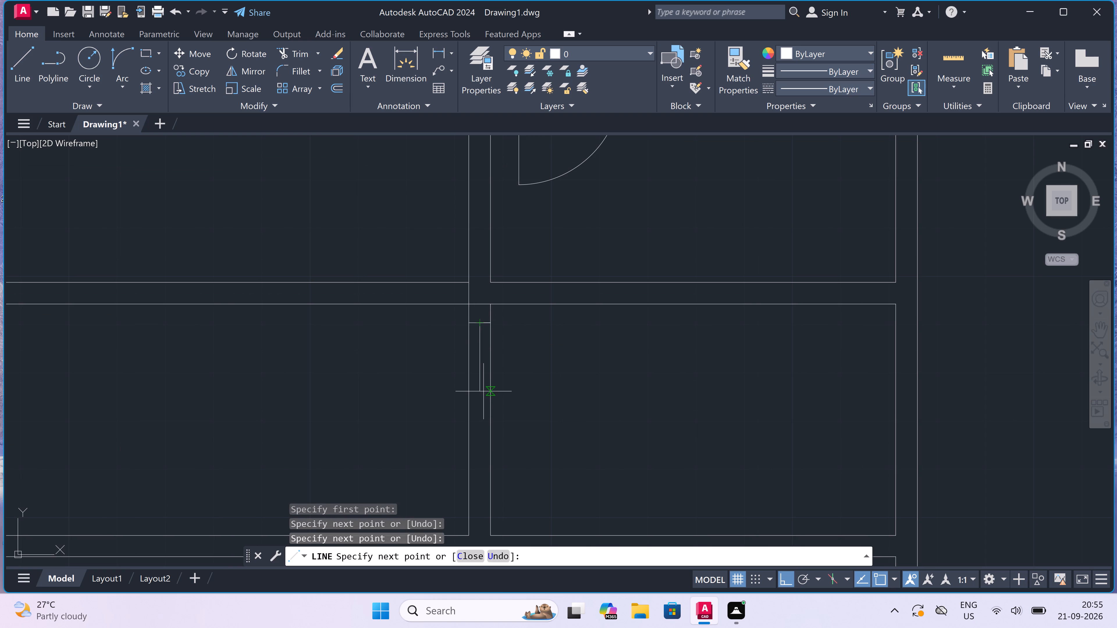
type("2\"")
key("space")
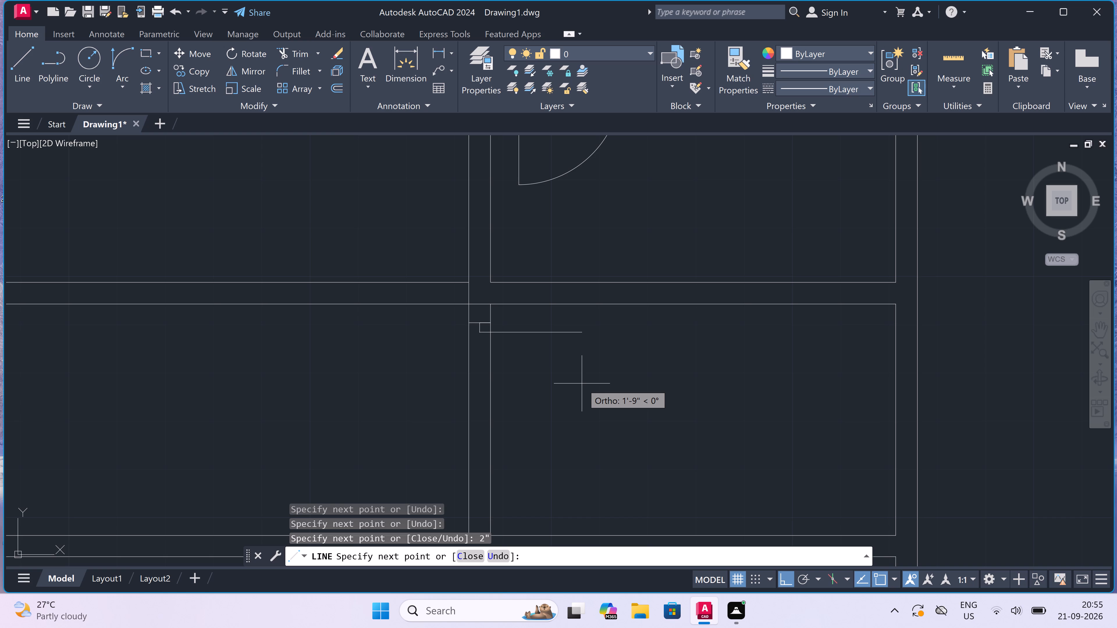
type("2'")
key("space")
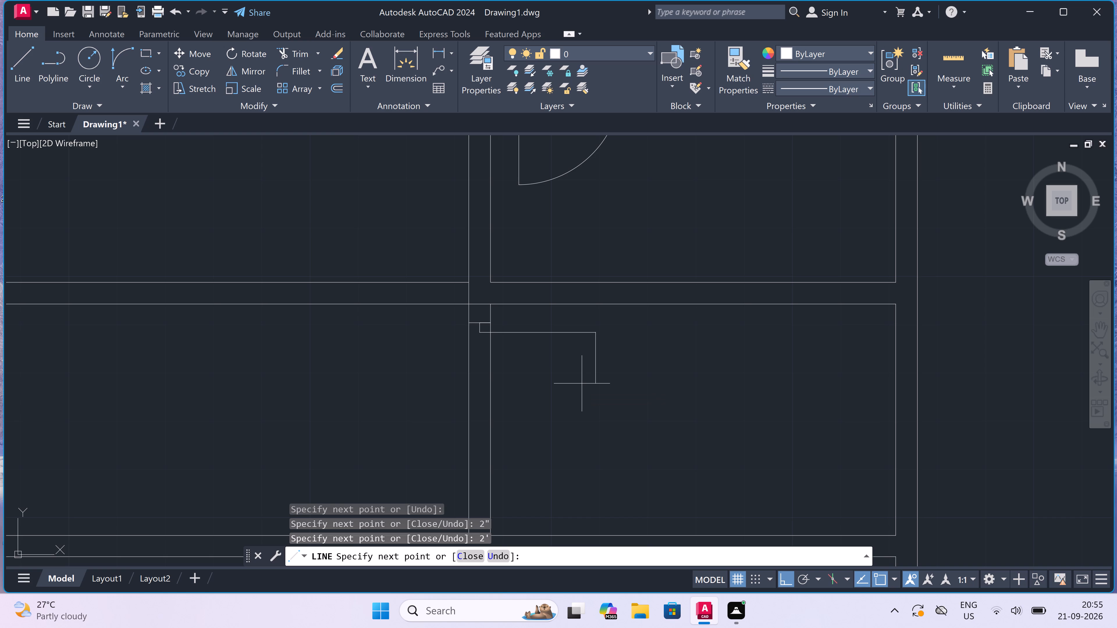
key("Escape")
Draw the opposite jamb line across the right partition below the door leaf, with a 2" upward stop at its midpoint.
key("space")
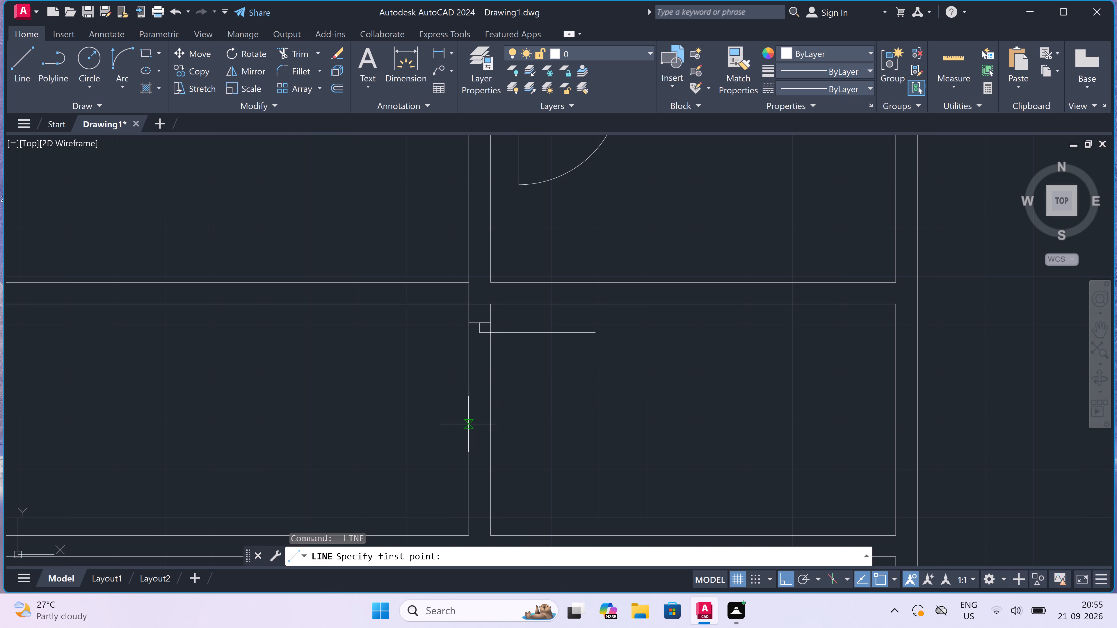
left_click(468, 424)
scroll(470, 427, "up", 2)
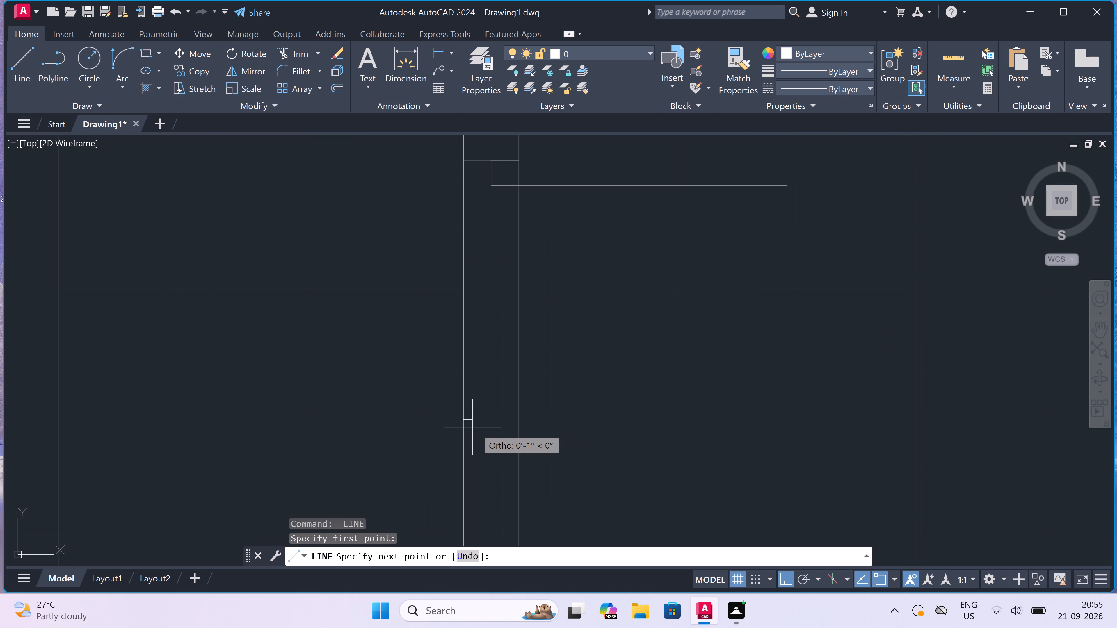
left_click(516, 420)
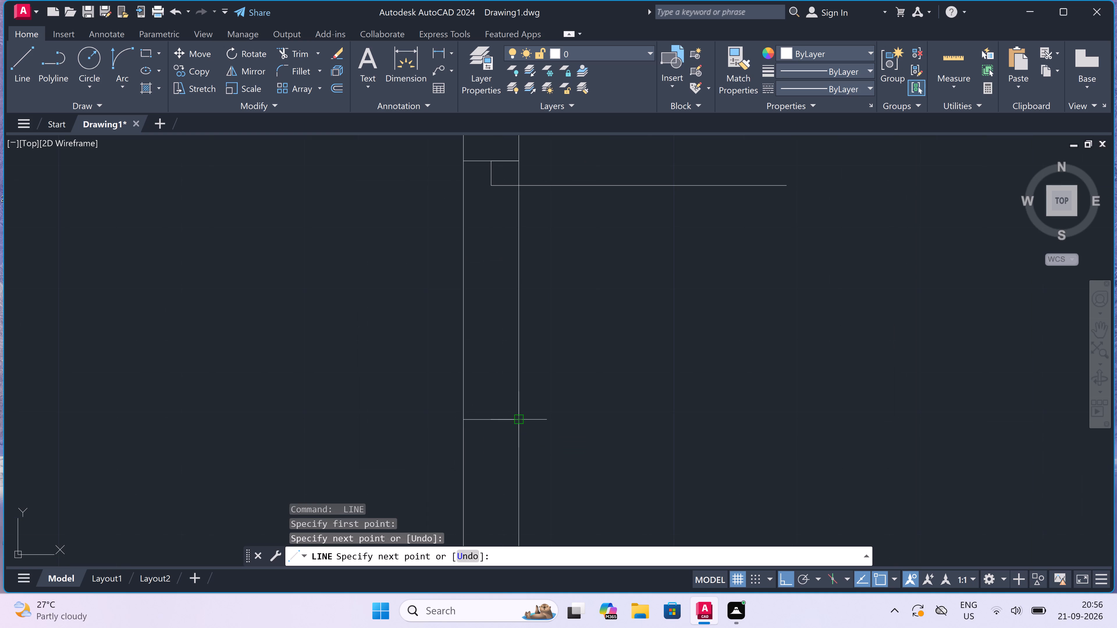
left_click_drag(495, 420, 495, 417)
type("2\"")
key("space")
key("Escape")
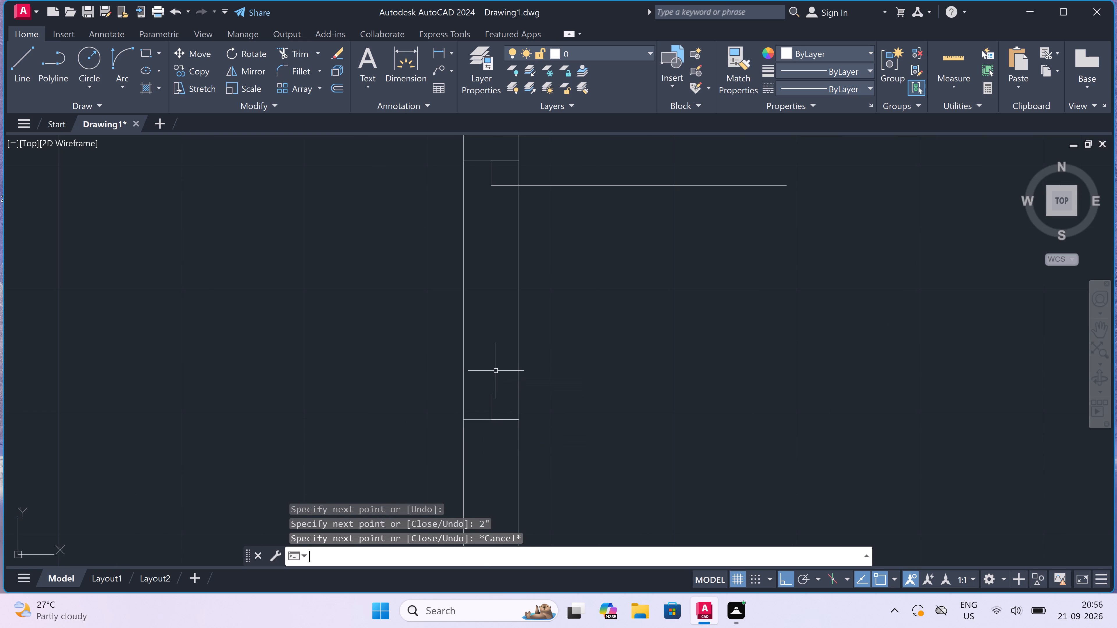
Draw the door swing as a Start, End, Direction arc from the leaf's outer end to the tip of the lower stop.
left_click_drag(122, 59, 124, 62)
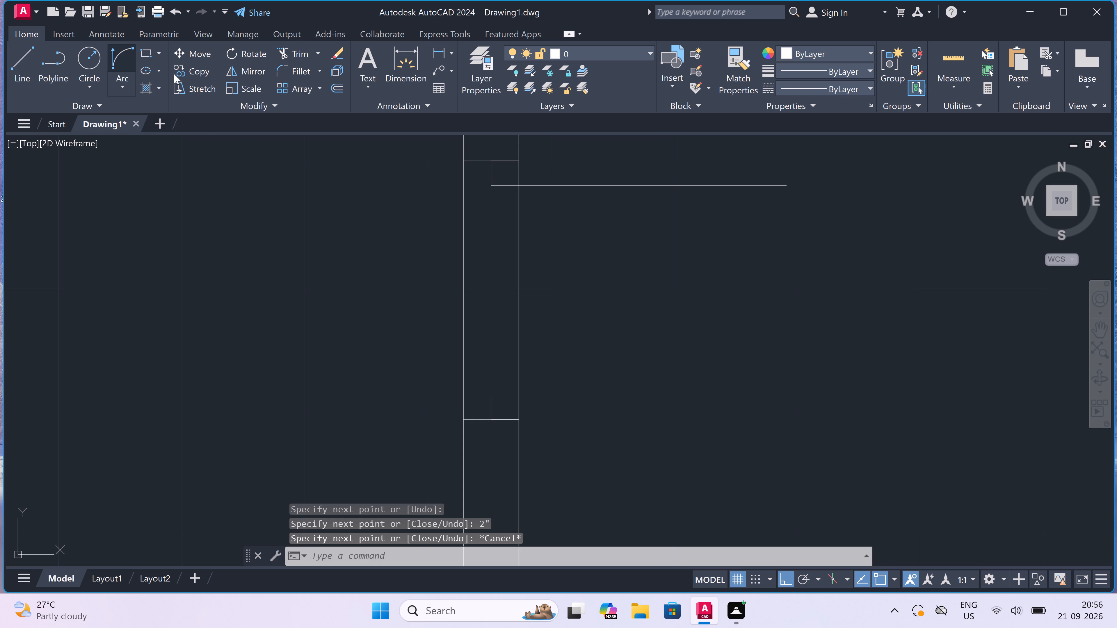
left_click(791, 185)
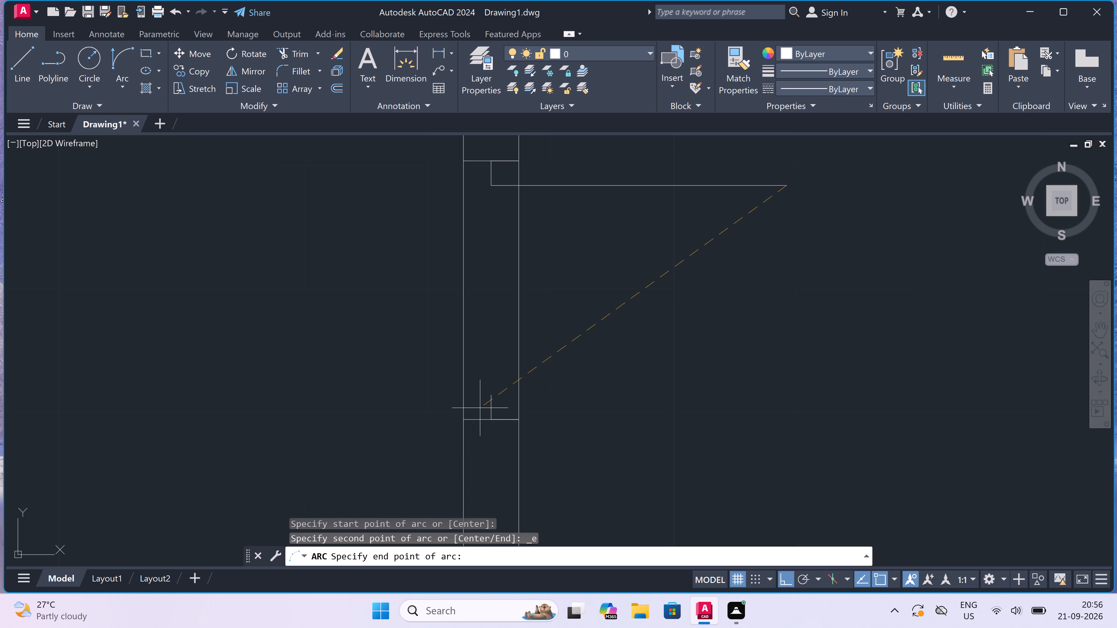
left_click(491, 395)
left_click(656, 417)
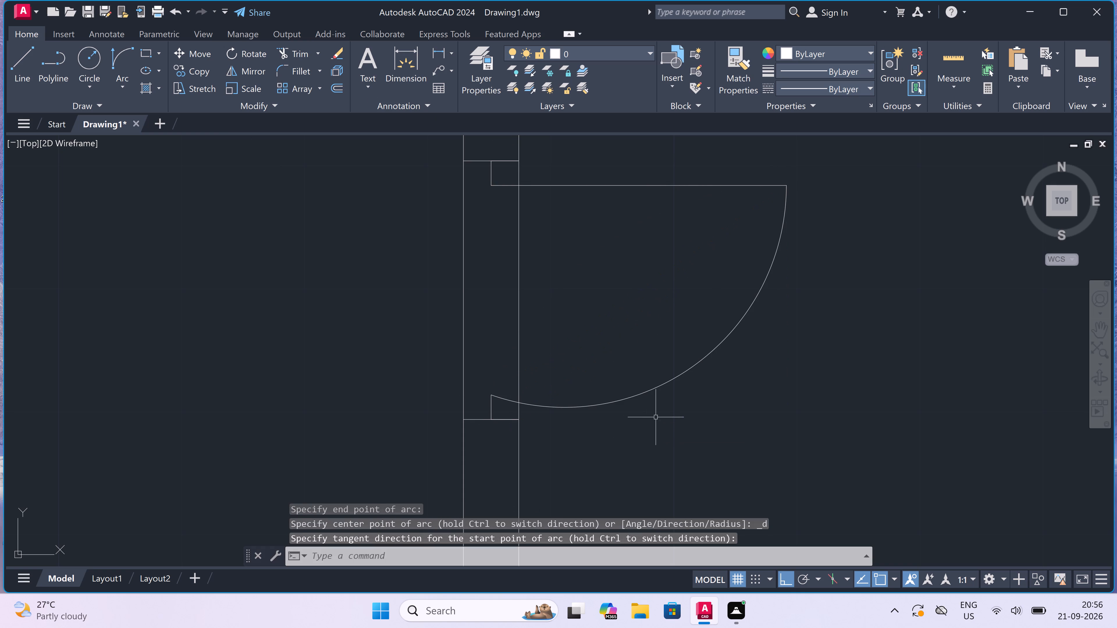
Trim both faces of the right partition between the two jambs of the new door opening.
type("tr")
key("space")
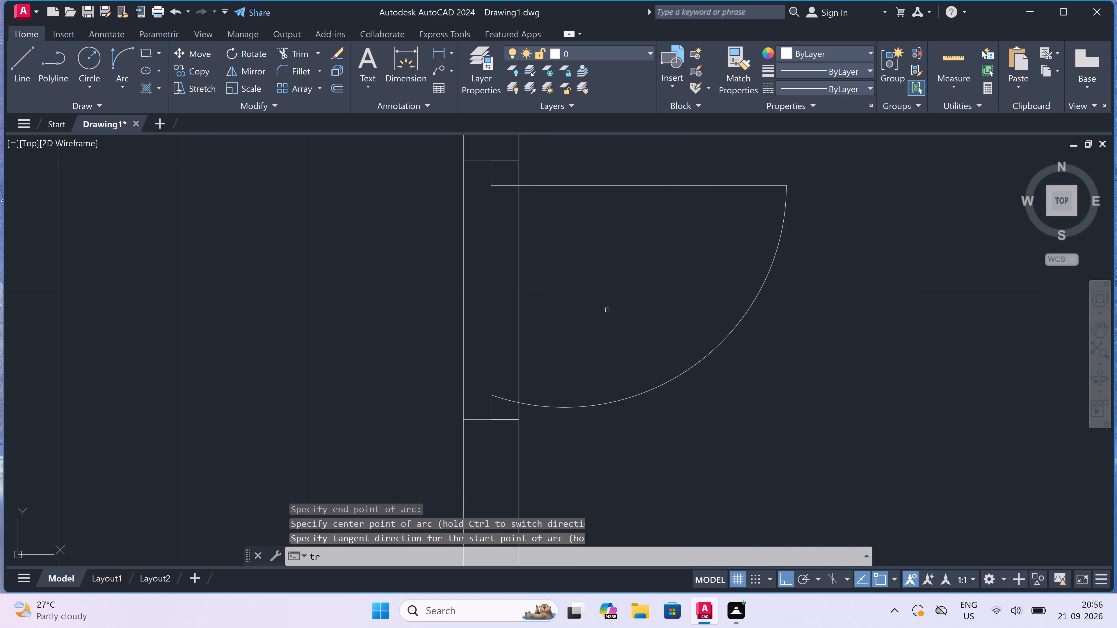
left_click(606, 308)
left_click(332, 313)
Trim the middle horizontal wall's lower face between the right partition's faces.
scroll(535, 280, "down", 4)
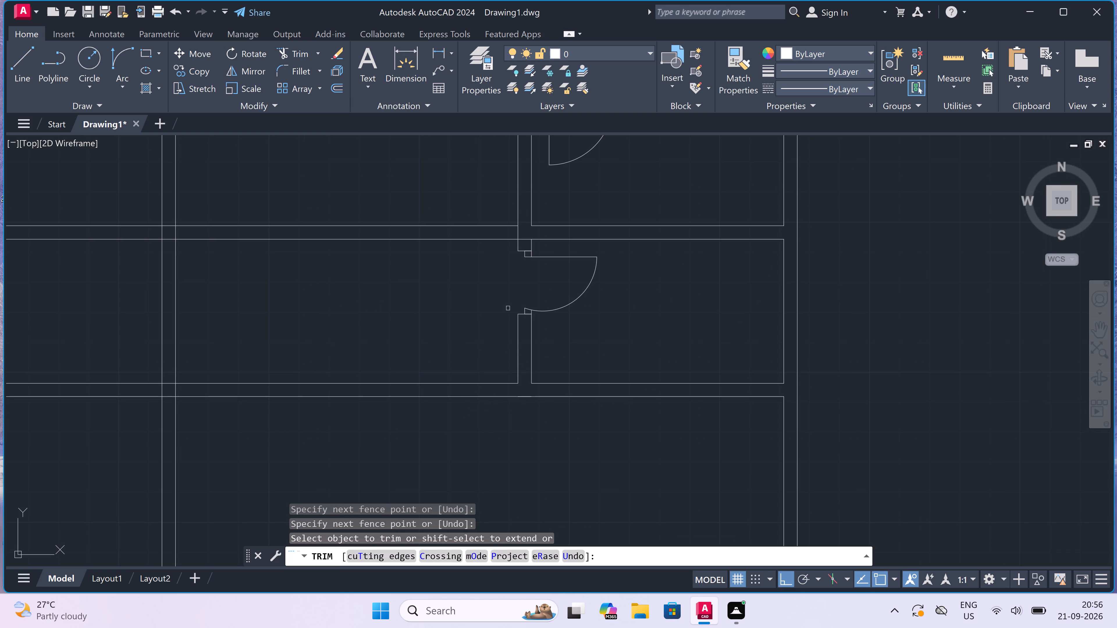
scroll(517, 237, "up", 3)
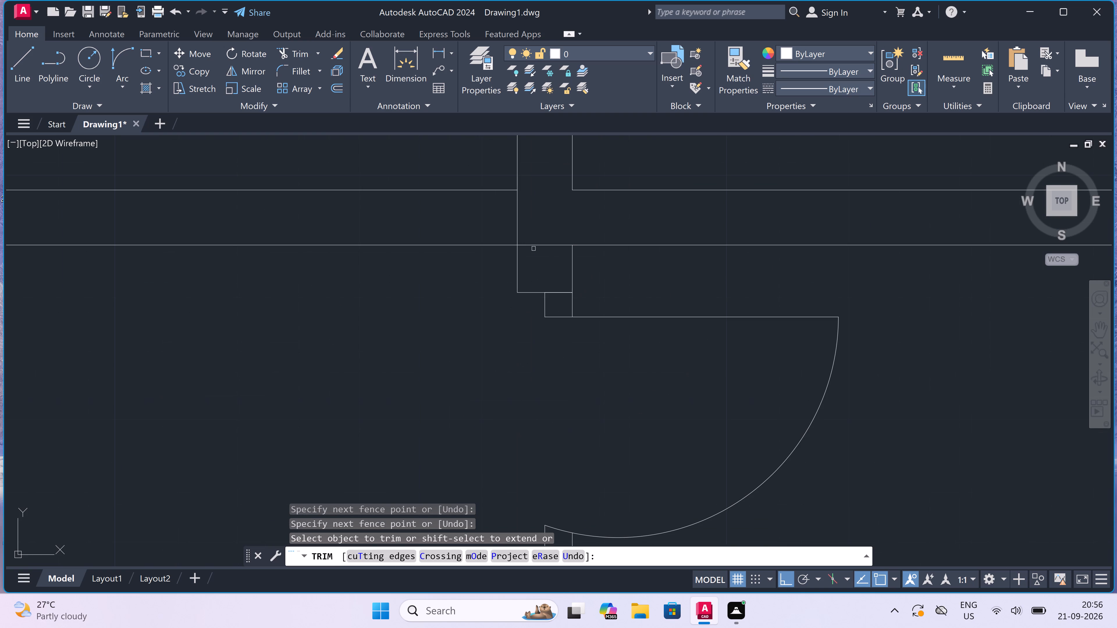
left_click(532, 246)
Trim the middle horizontal wall's two faces between the right partition and the nearest full-height vertical wall.
scroll(531, 235, "down", 4)
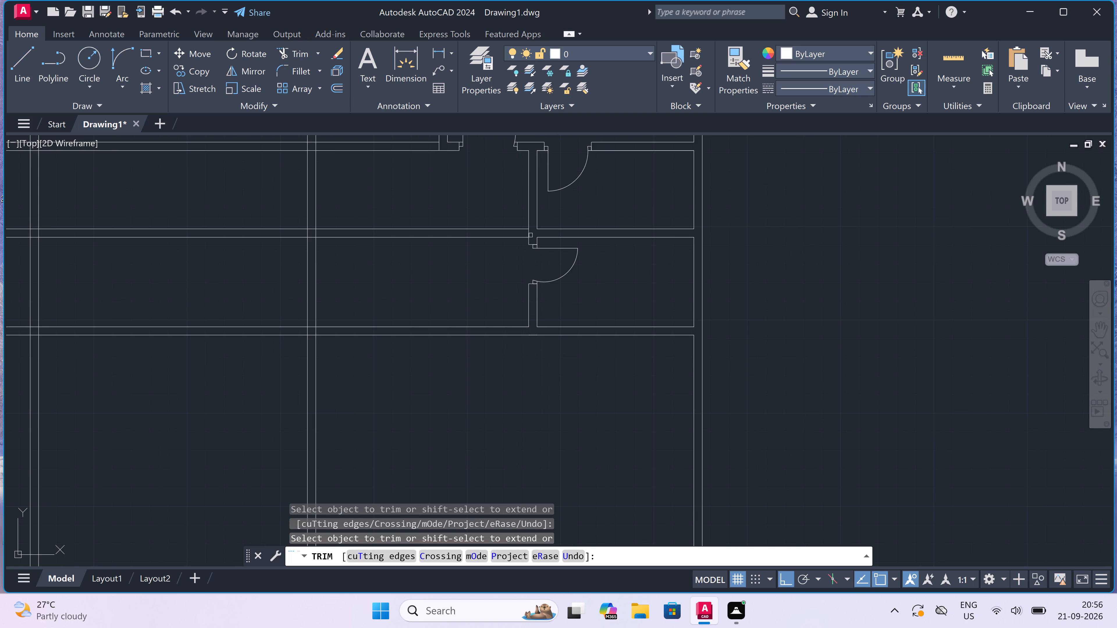
scroll(492, 220, "down", 5)
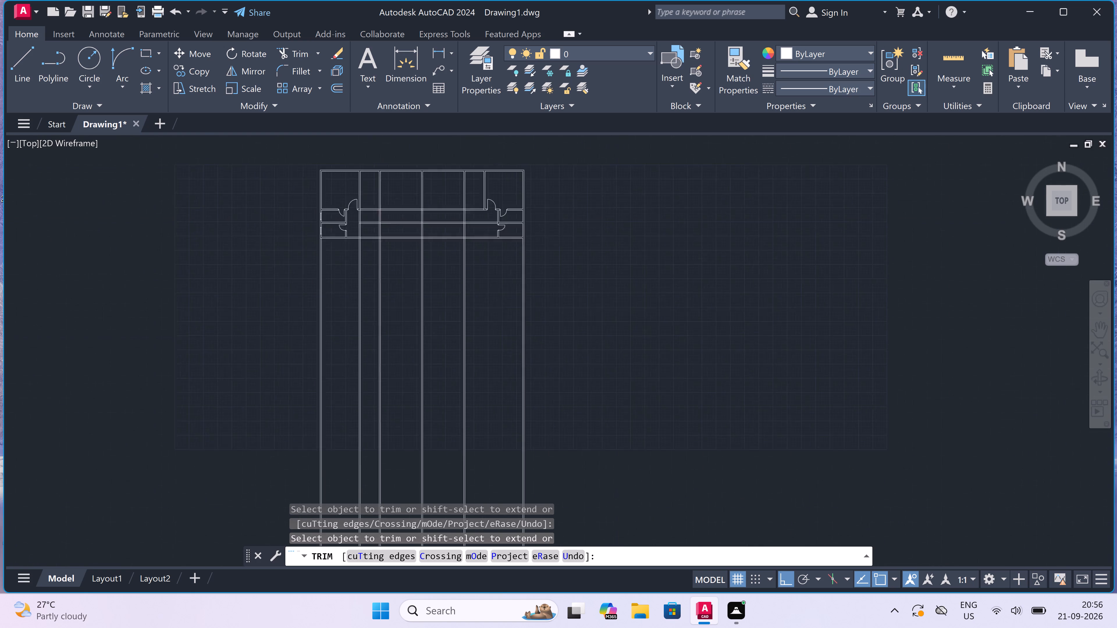
scroll(487, 220, "up", 3)
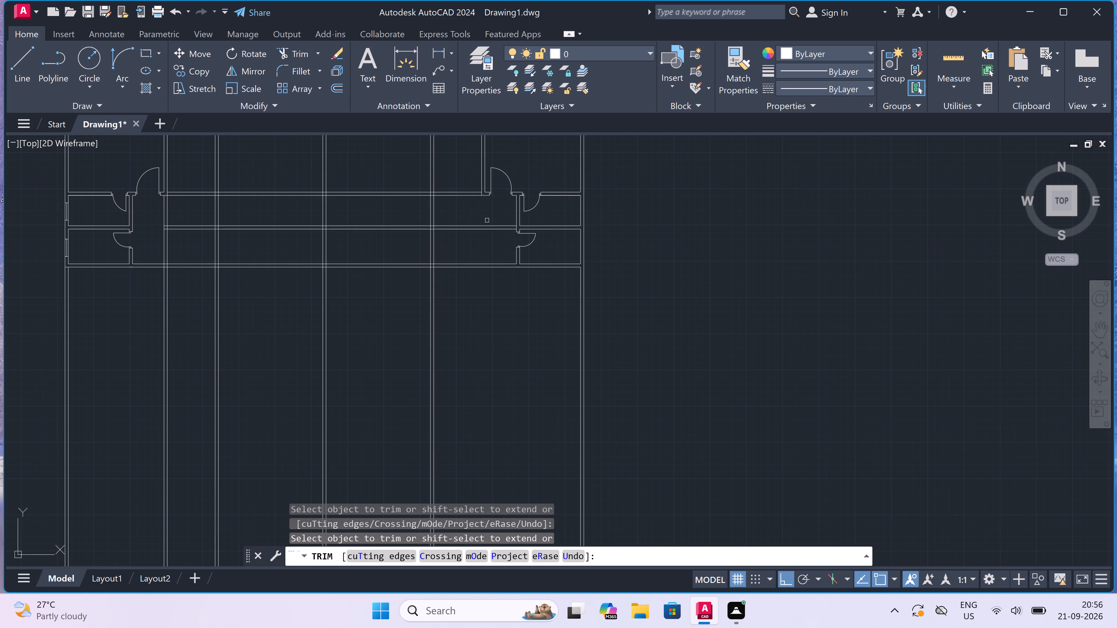
double_click(487, 220)
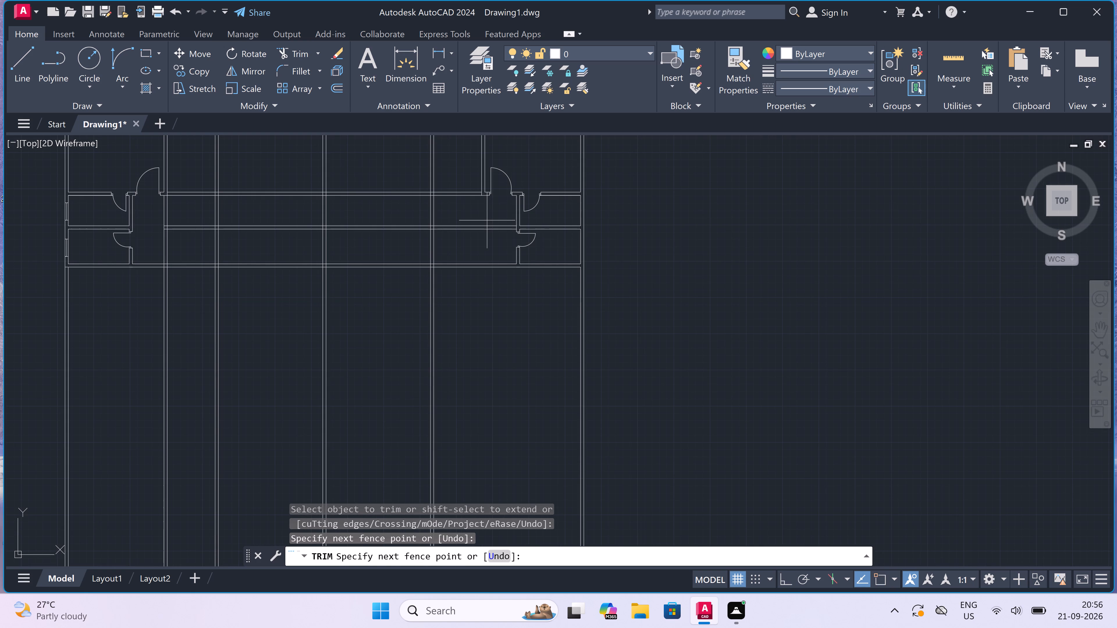
double_click(487, 224)
double_click(481, 238)
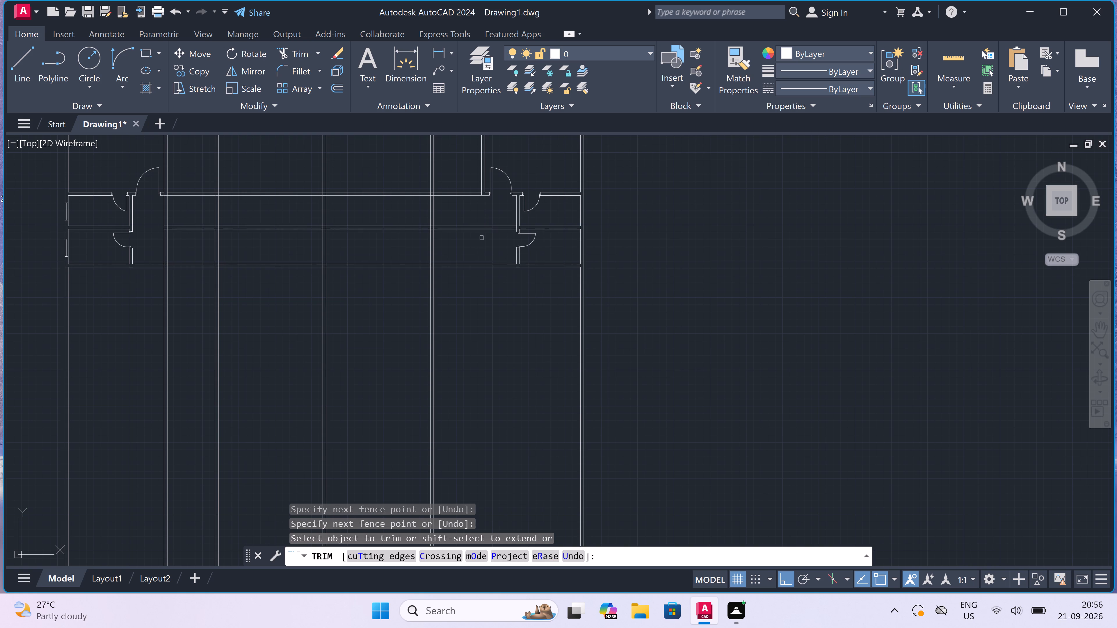
left_click(481, 223)
Trim the faces of the four interior vertical walls between the top-row rooms' lower wall and the middle horizontal wall.
scroll(435, 230, "up", 1)
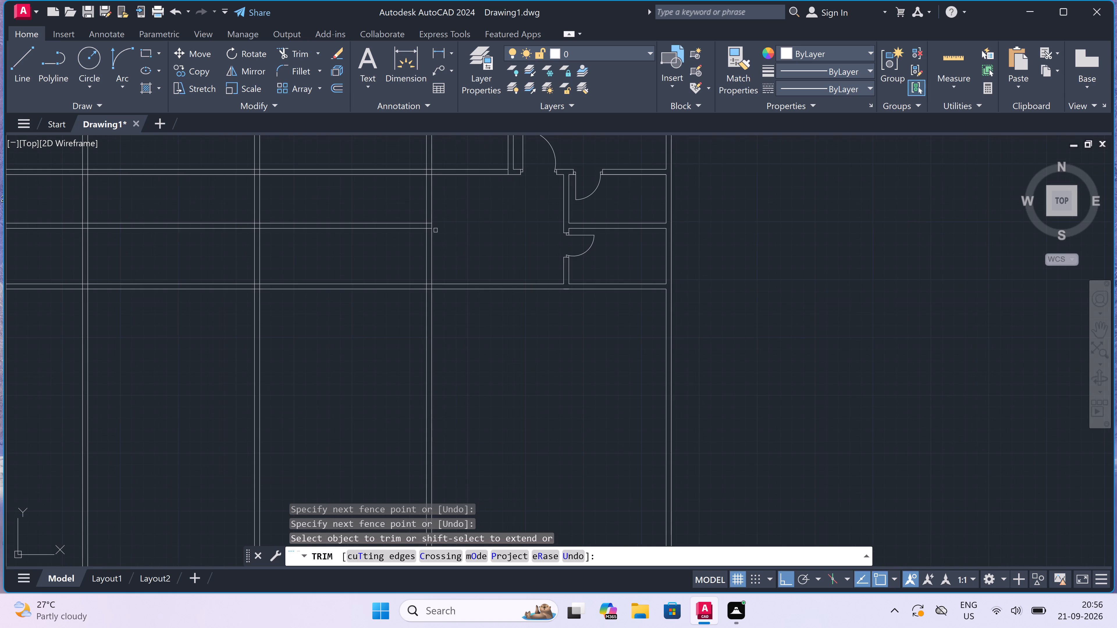
scroll(435, 230, "down", 1)
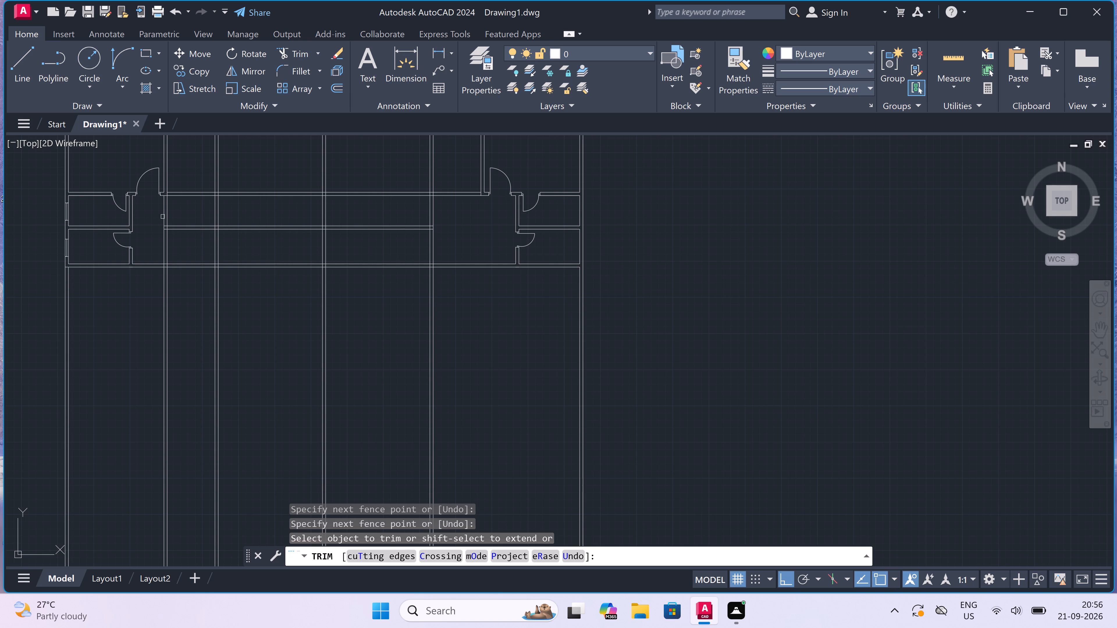
scroll(166, 211, "up", 1)
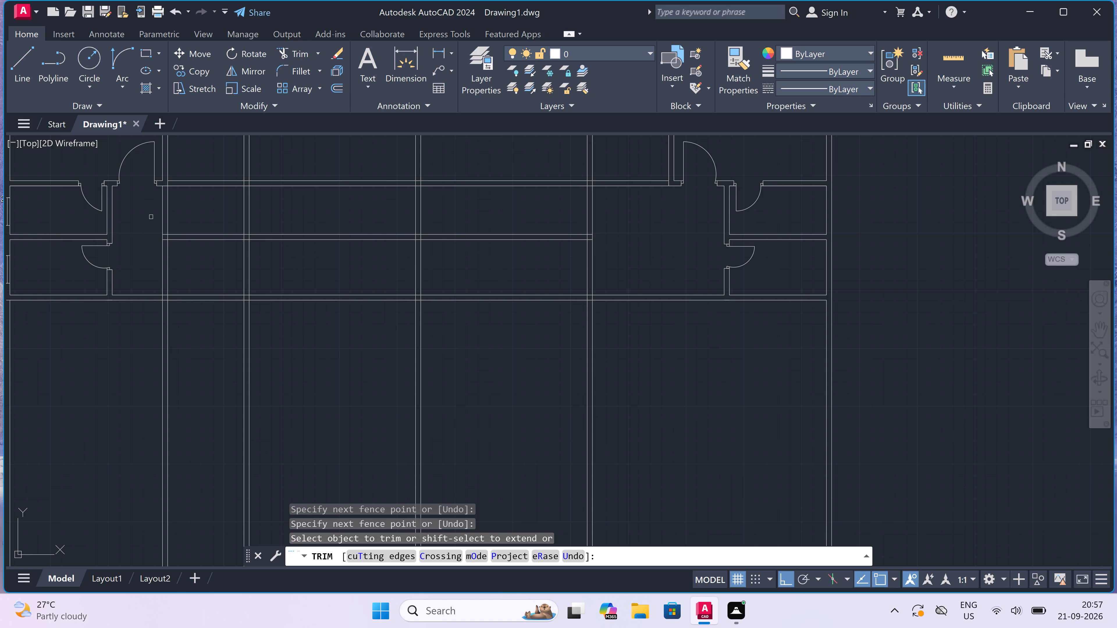
left_click(152, 211)
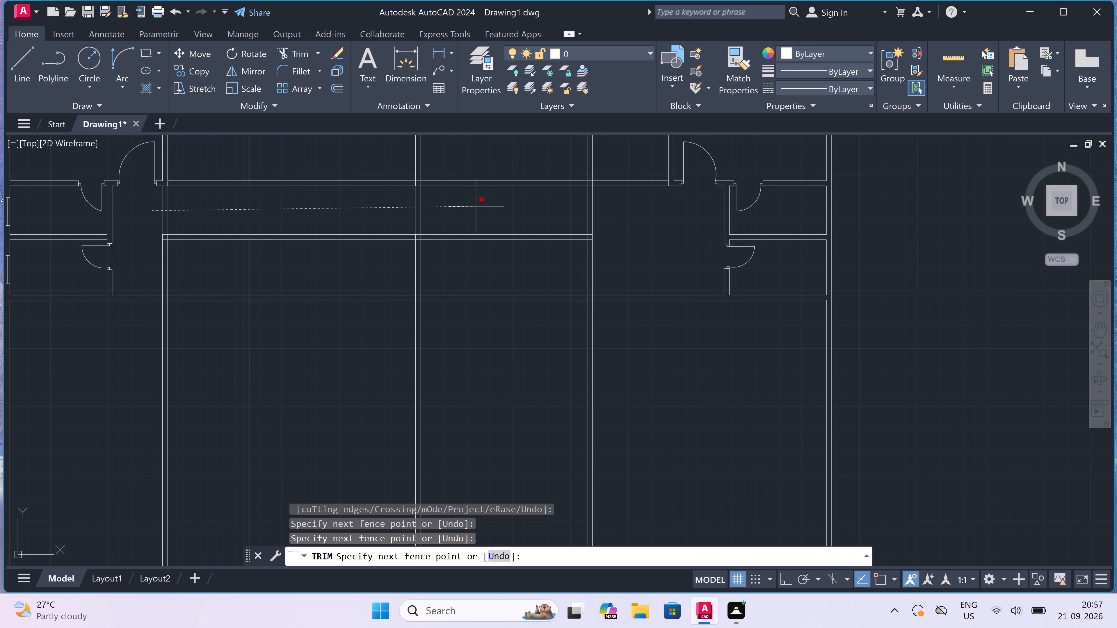
left_click(602, 206)
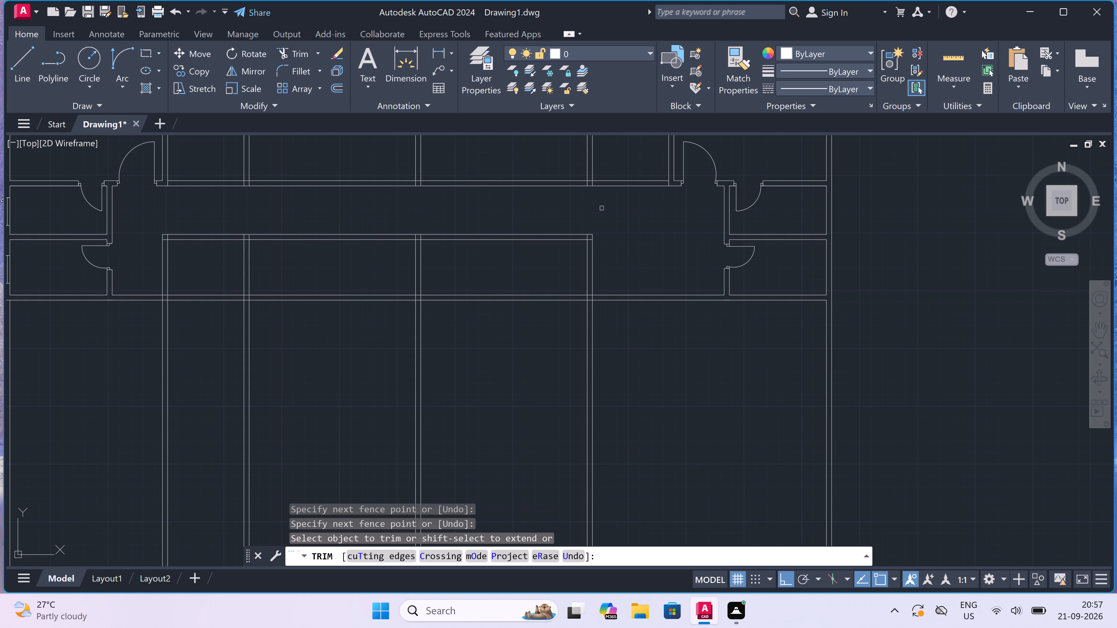
Trim the faces of the four interior vertical walls between the middle and lowest horizontal walls.
left_click_drag(631, 265, 616, 266)
left_click_drag(145, 267, 164, 266)
left_click_drag(616, 256, 593, 258)
left_click(158, 266)
left_click_drag(158, 266, 207, 266)
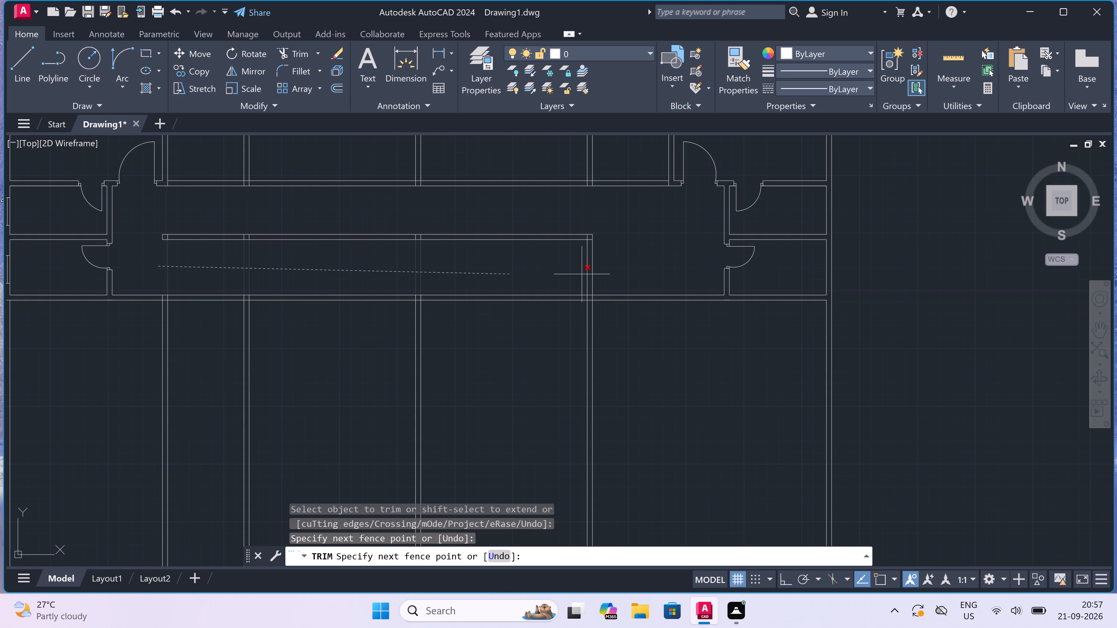
left_click_drag(669, 271, 663, 270)
key("Escape")
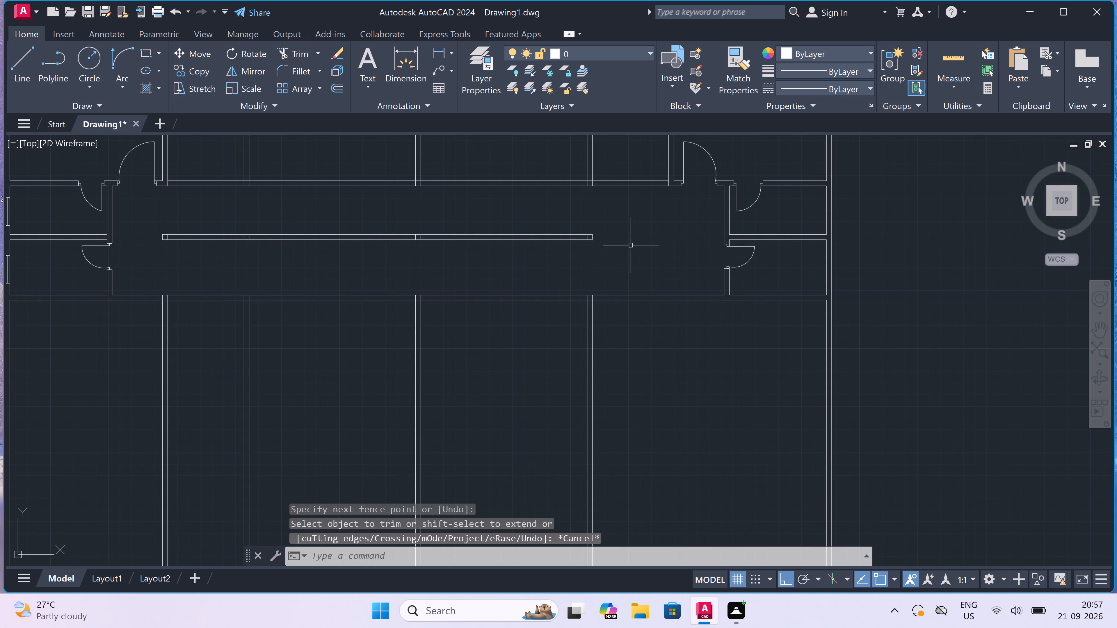
Erase the leftover middle horizontal wall lines and wall stubs in the central space.
left_click_drag(625, 223, 616, 229)
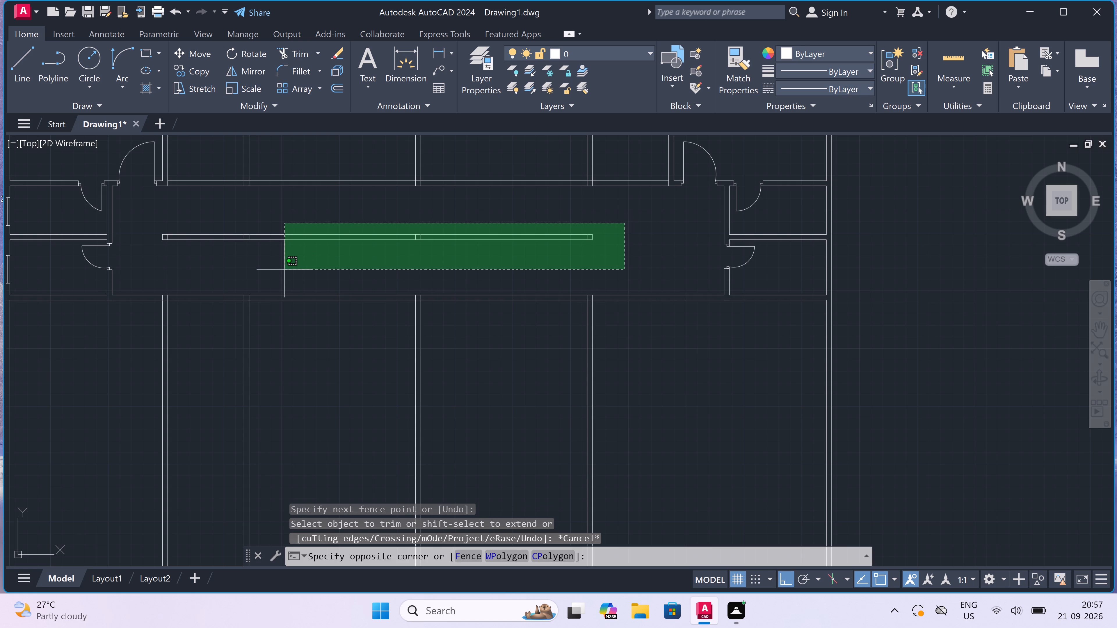
left_click(139, 262)
key("Delete")
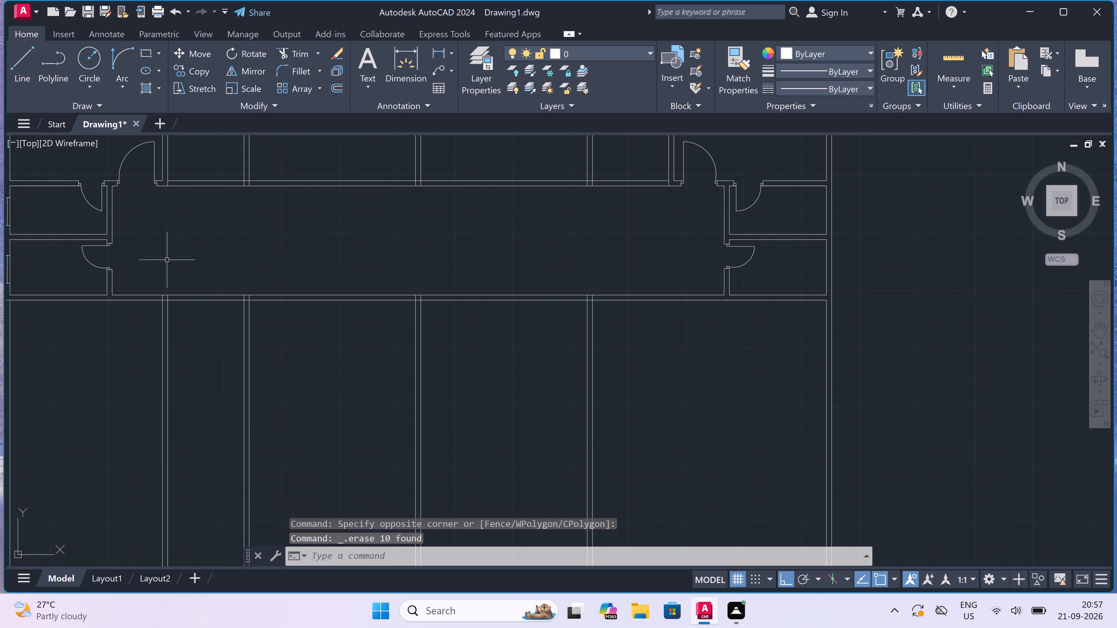
Offset the top wall's inner face in the fourth top-row room 10' downward.
scroll(248, 247, "down", 4)
scroll(218, 243, "up", 3)
scroll(223, 242, "down", 2)
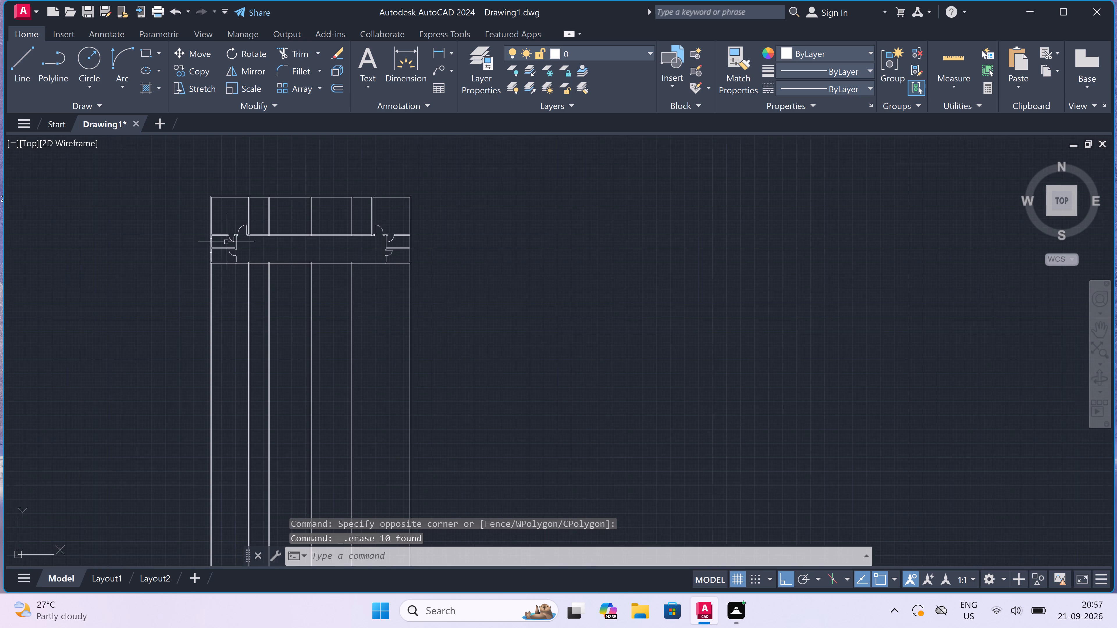
scroll(269, 190, "up", 3)
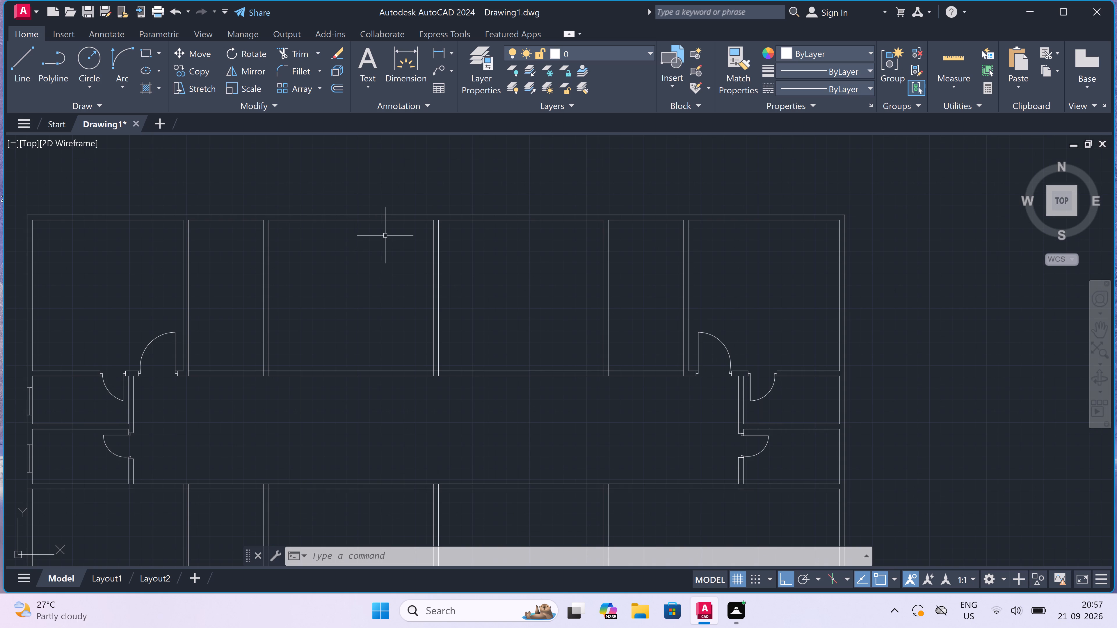
key("o")
key("space")
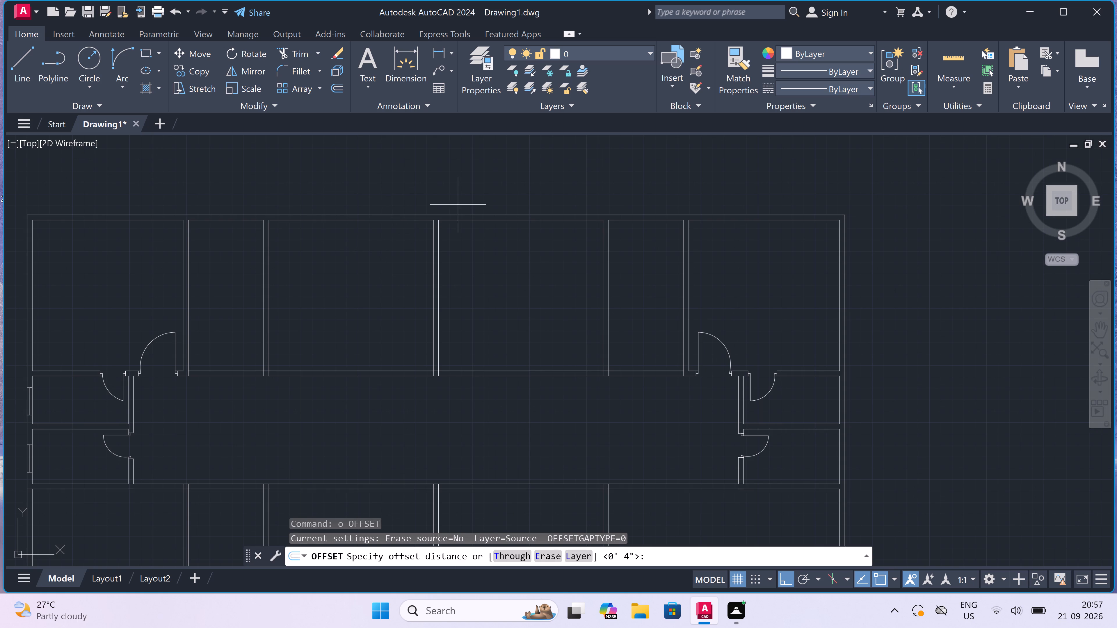
left_click_drag(479, 220, 484, 252)
key("1")
type("0'")
key("space")
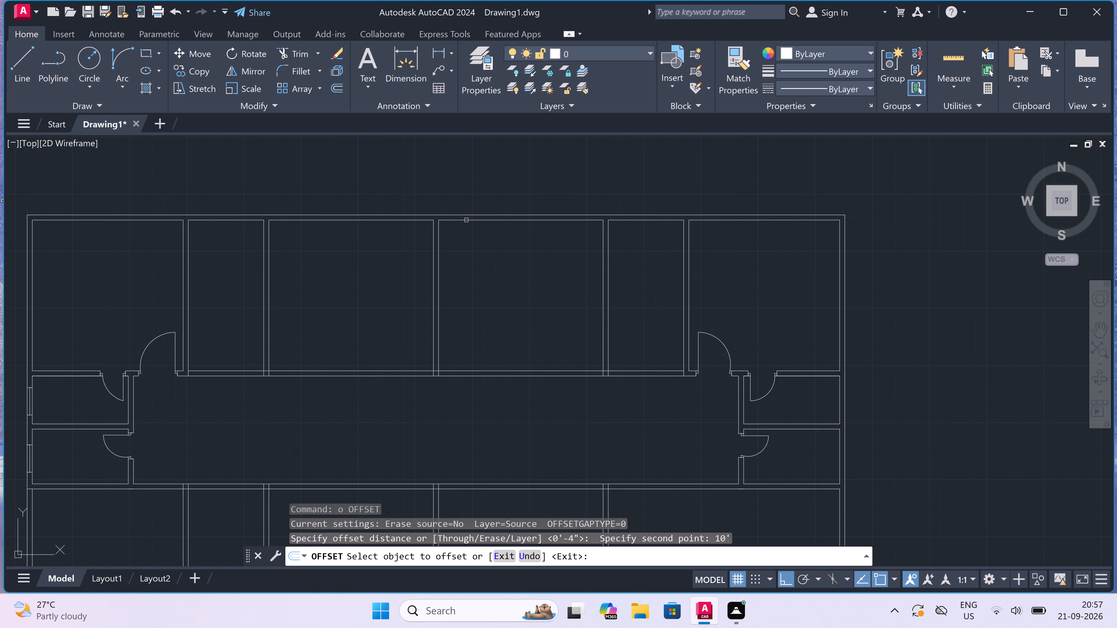
left_click_drag(466, 220, 468, 231)
left_click(469, 269)
key("Escape")
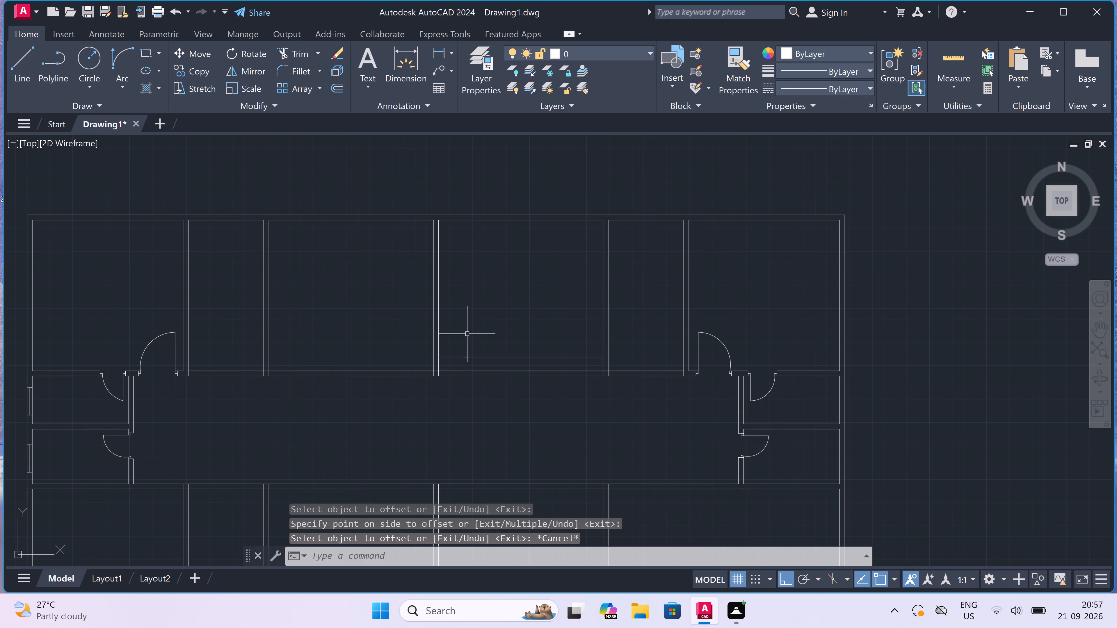
Start another offset, picking its distance downward from the new line in the fourth top-row room.
key("space")
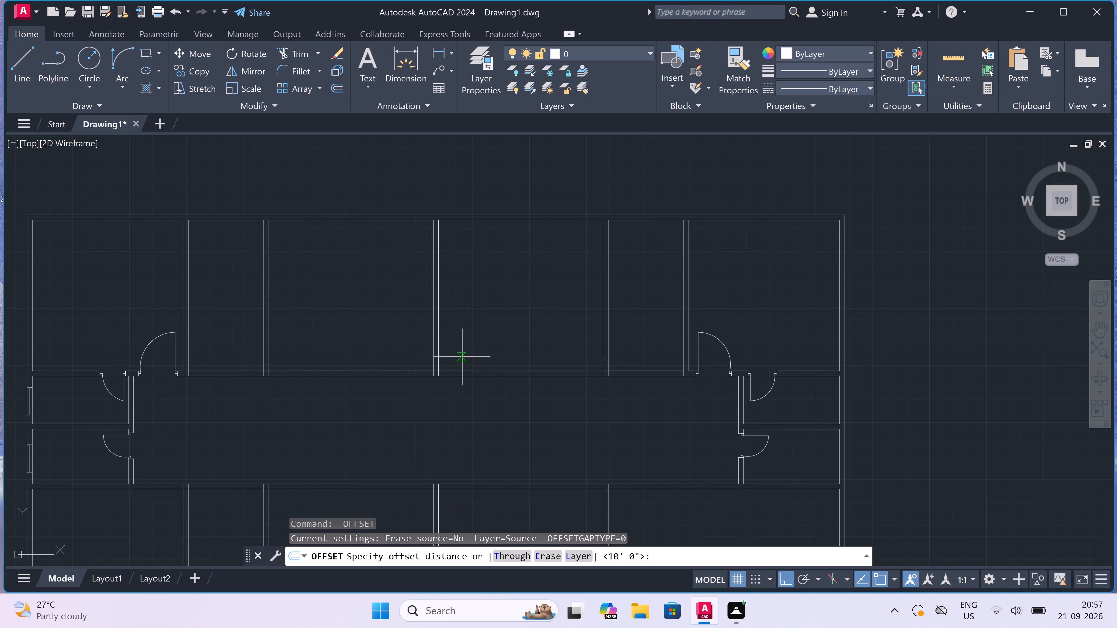
scroll(465, 357, "up", 1)
left_click(465, 357)
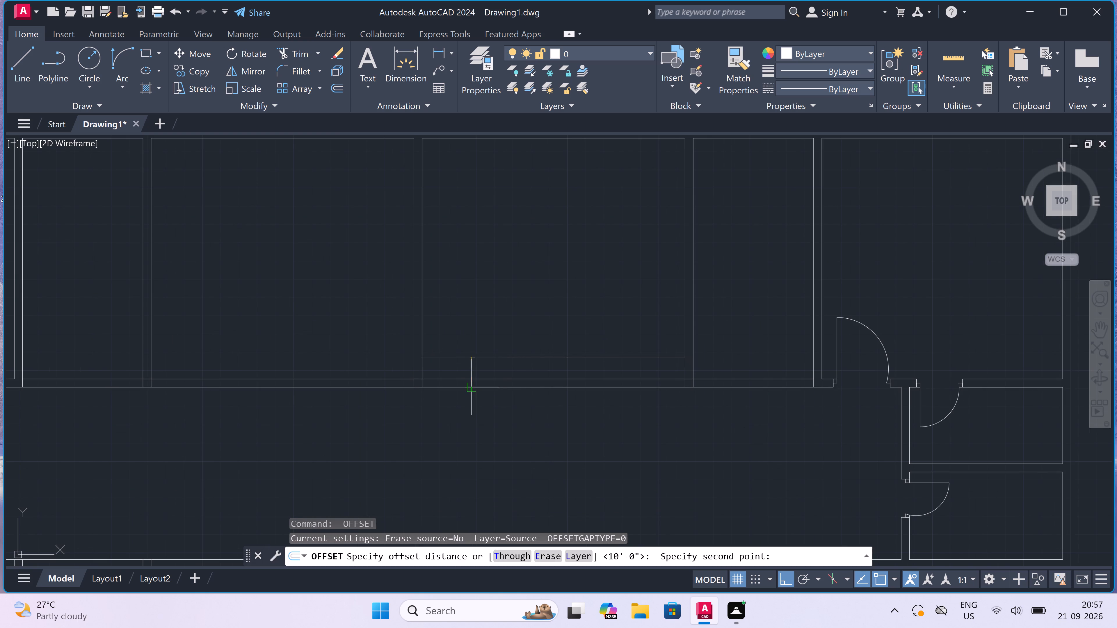
scroll(475, 372, "up", 3)
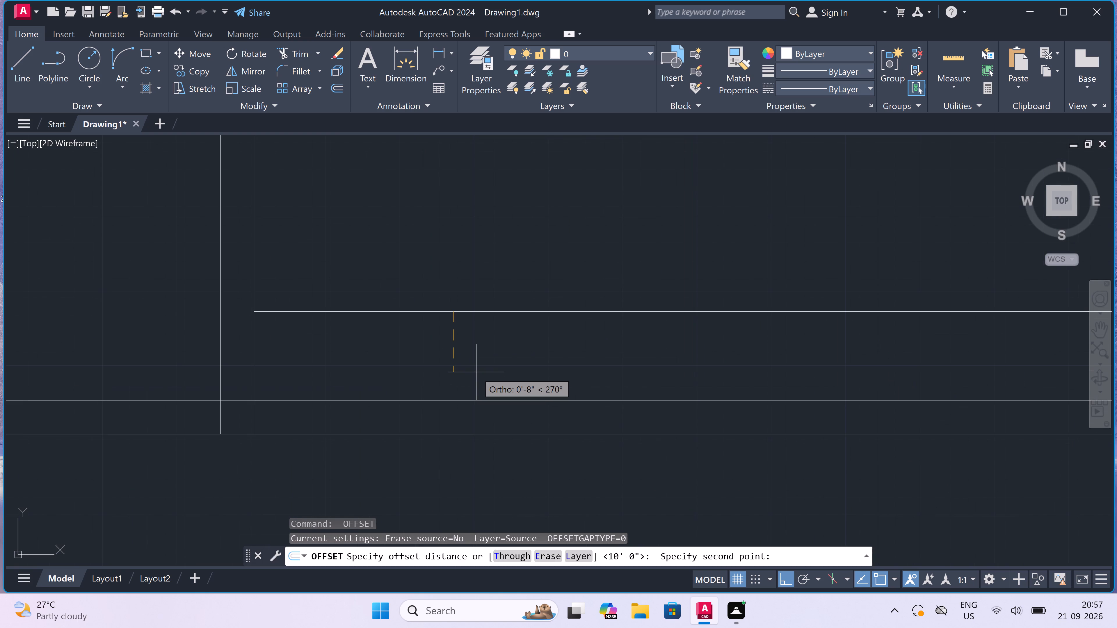
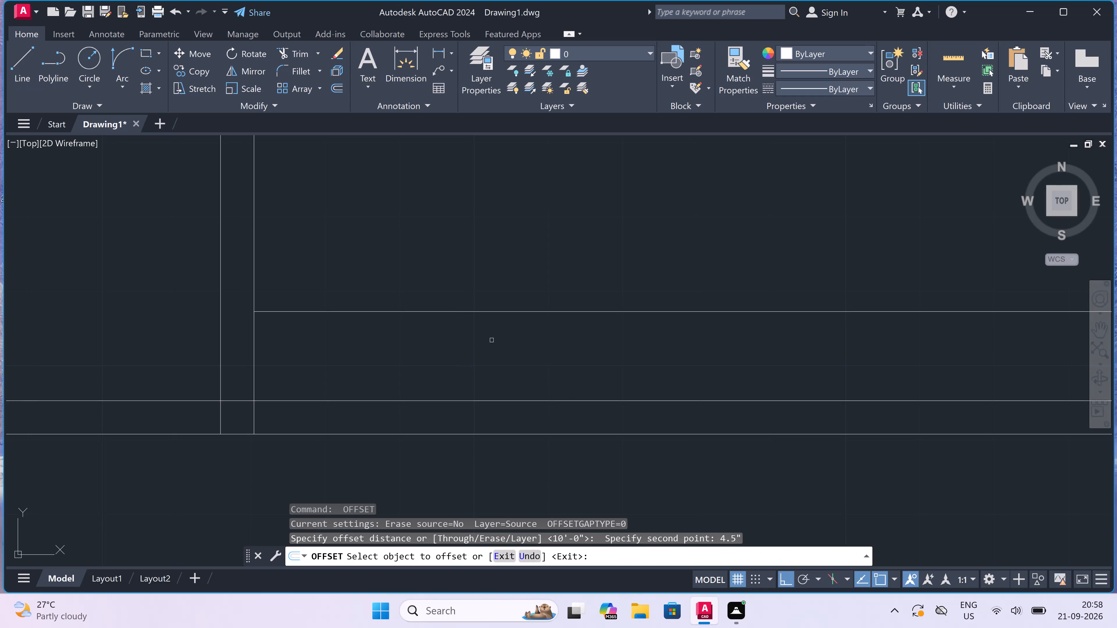
Offset the new horizontal line in the fourth top-row room 4.5" downward to form the wall's second face.
left_click_drag(491, 312, 493, 325)
left_click(492, 327)
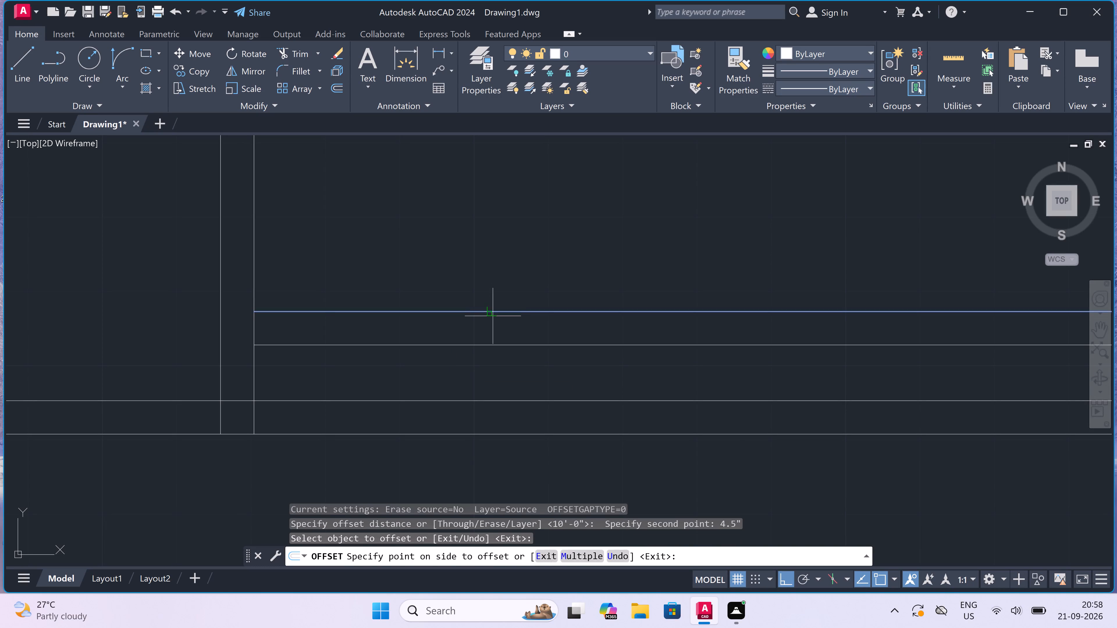
scroll(493, 326, "down", 2)
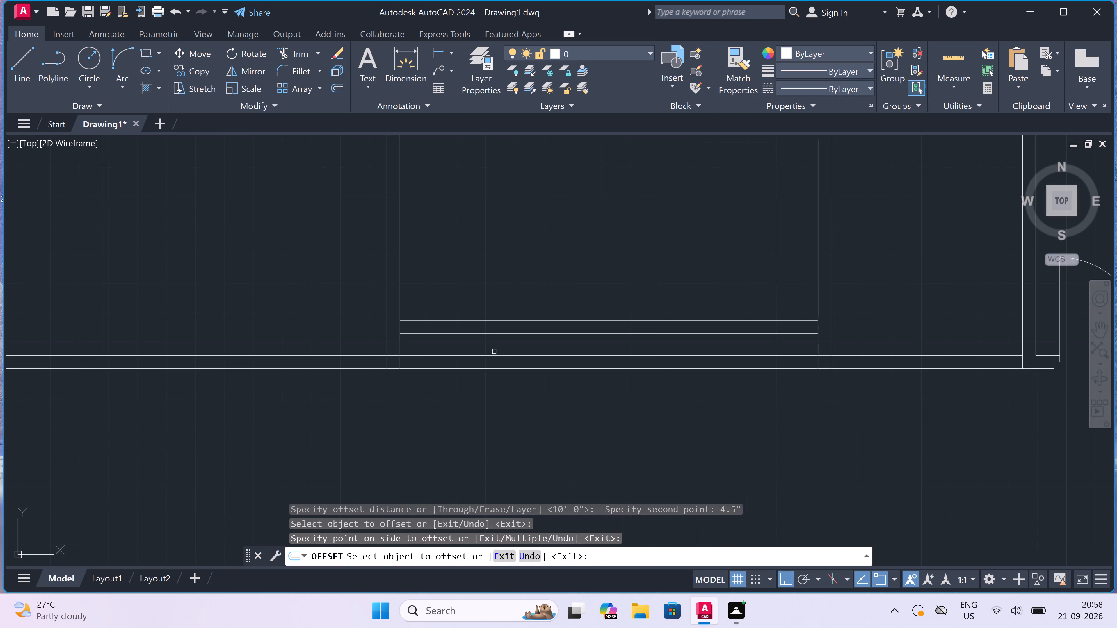
key("Escape")
Trim both old lower wall lines beneath the fourth and third top-row rooms.
scroll(494, 348, "down", 1)
scroll(494, 348, "up", 2)
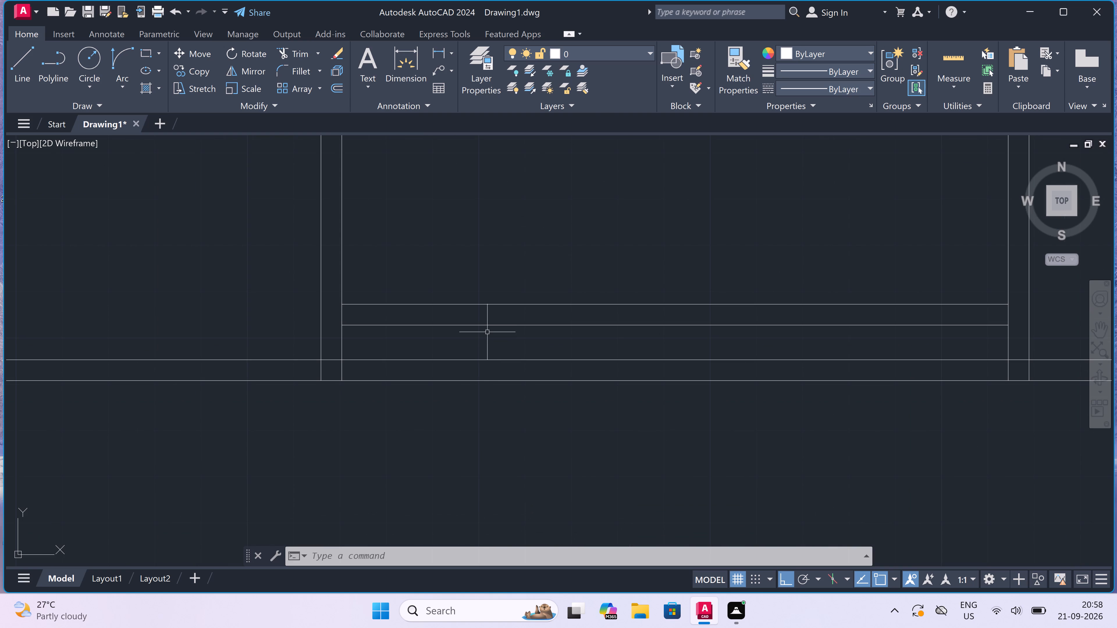
scroll(486, 333, "down", 4)
scroll(486, 333, "up", 2)
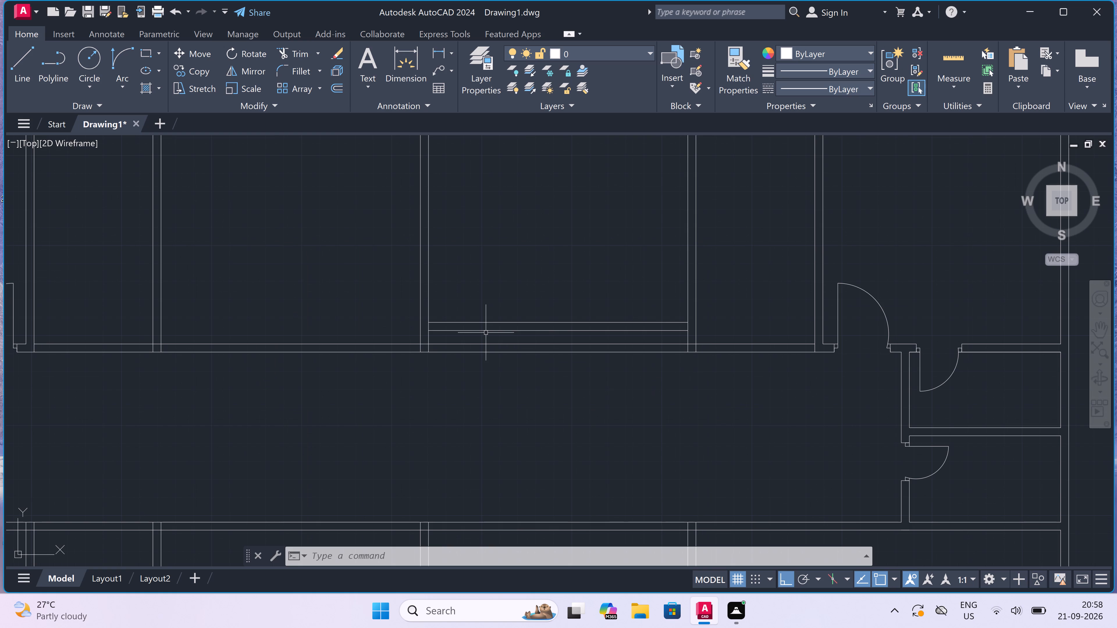
scroll(486, 333, "up", 1)
scroll(486, 333, "down", 1)
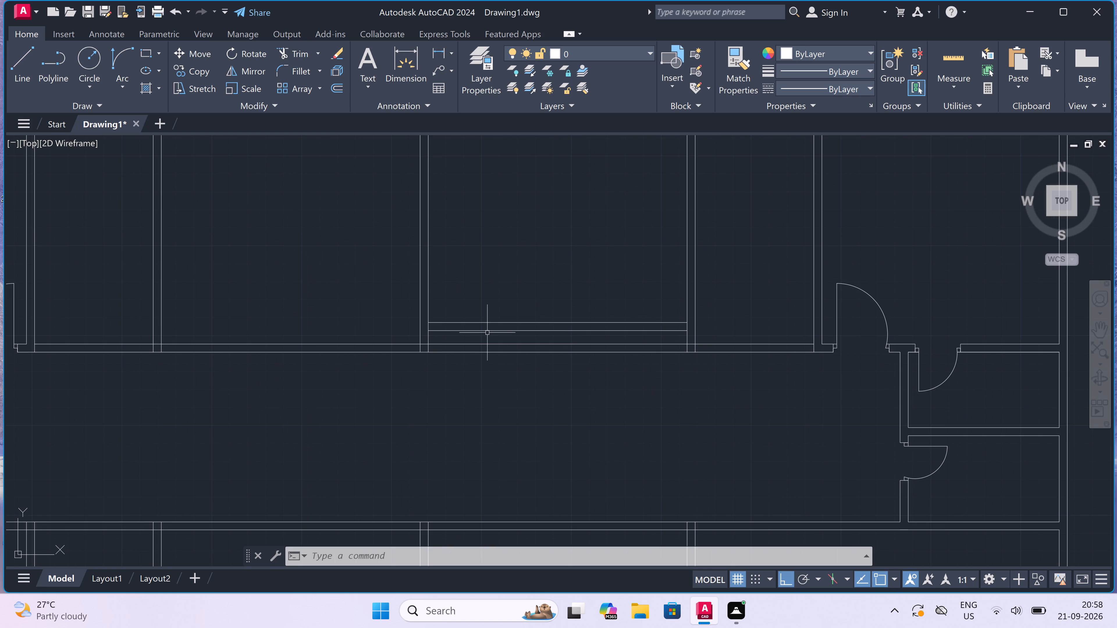
type("tr")
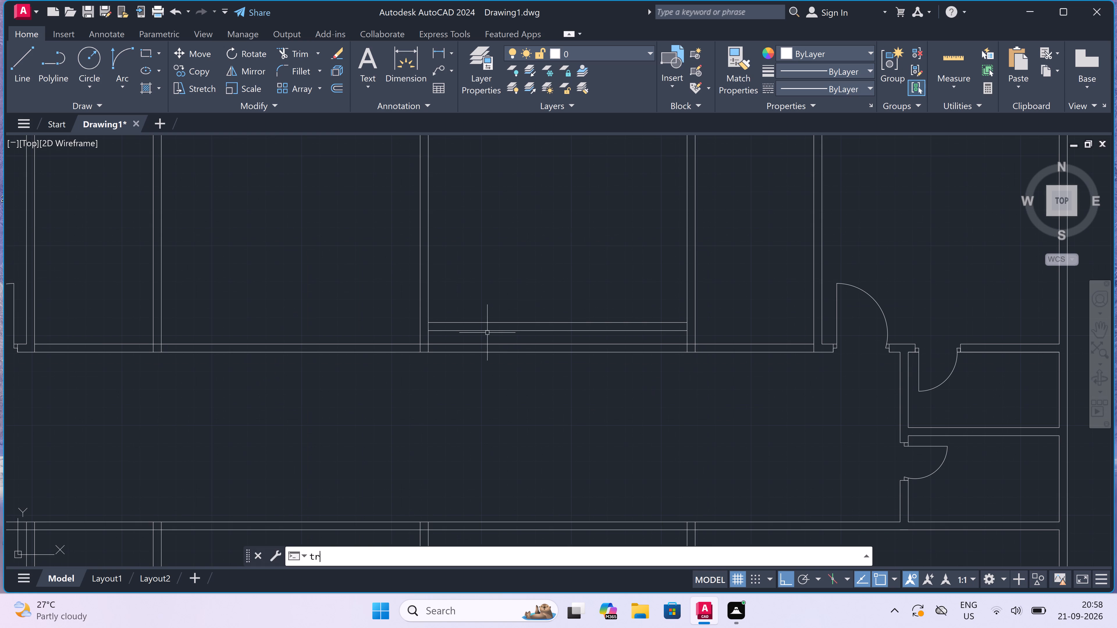
key("space")
left_click(490, 337)
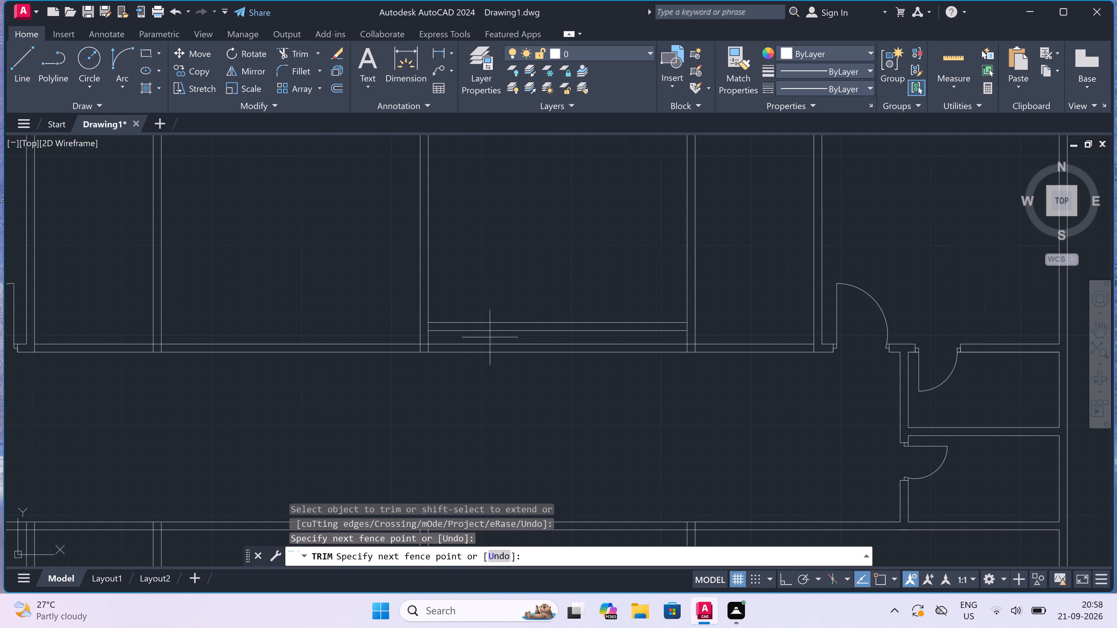
left_click(487, 387)
left_click_drag(362, 297, 362, 305)
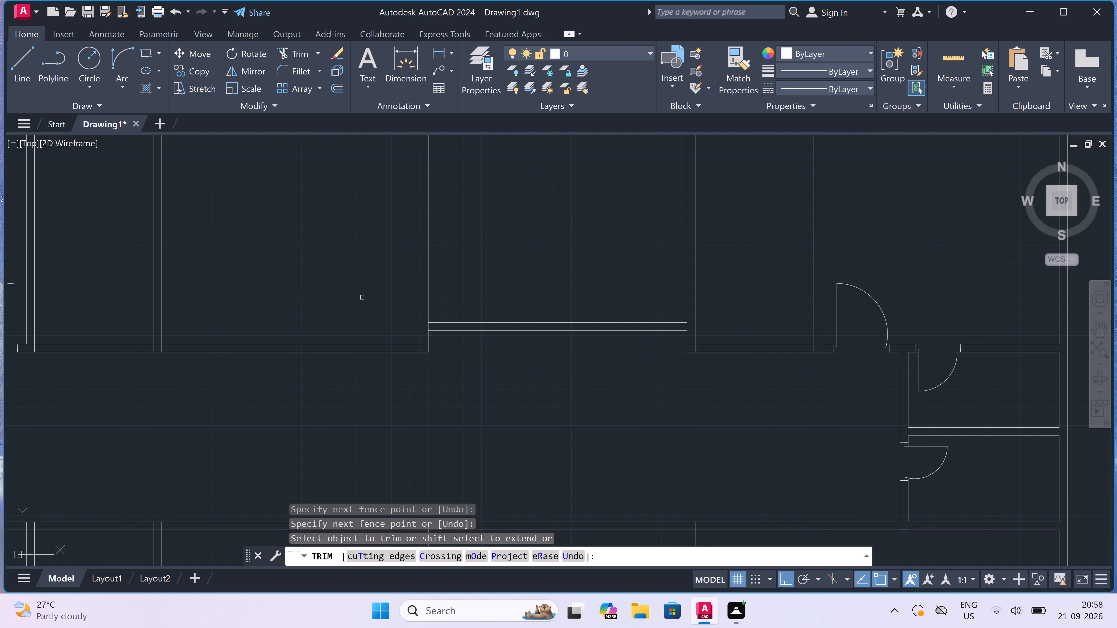
left_click(333, 385)
Trim both old lower wall lines beneath the narrow fifth and second top-row rooms.
double_click(729, 324)
double_click(733, 424)
double_click(742, 320)
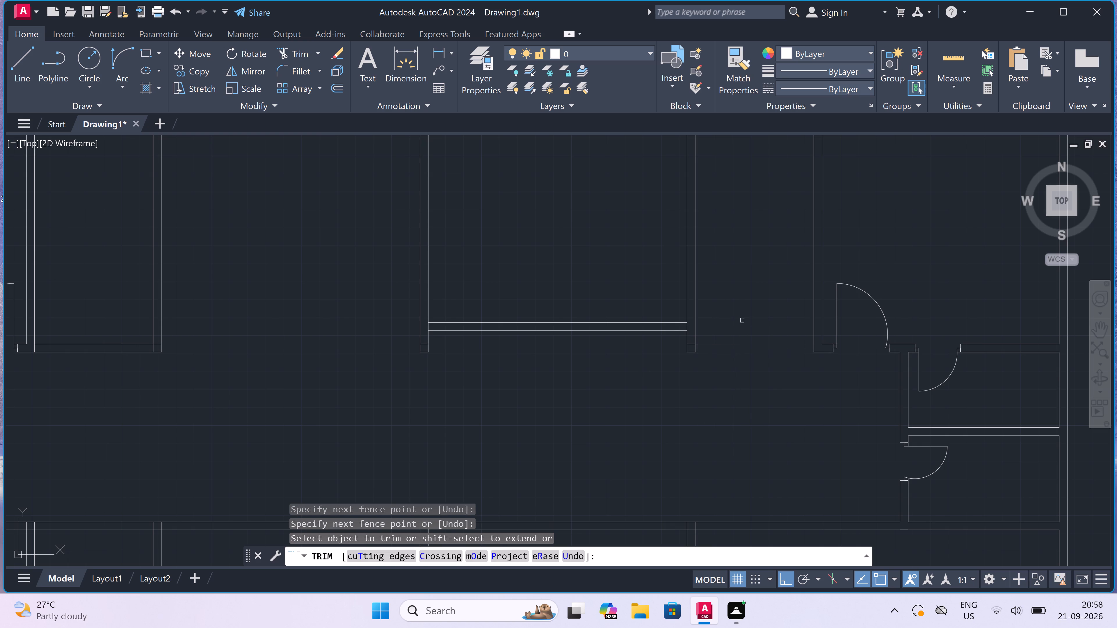
scroll(742, 320, "down", 4)
scroll(650, 312, "up", 3)
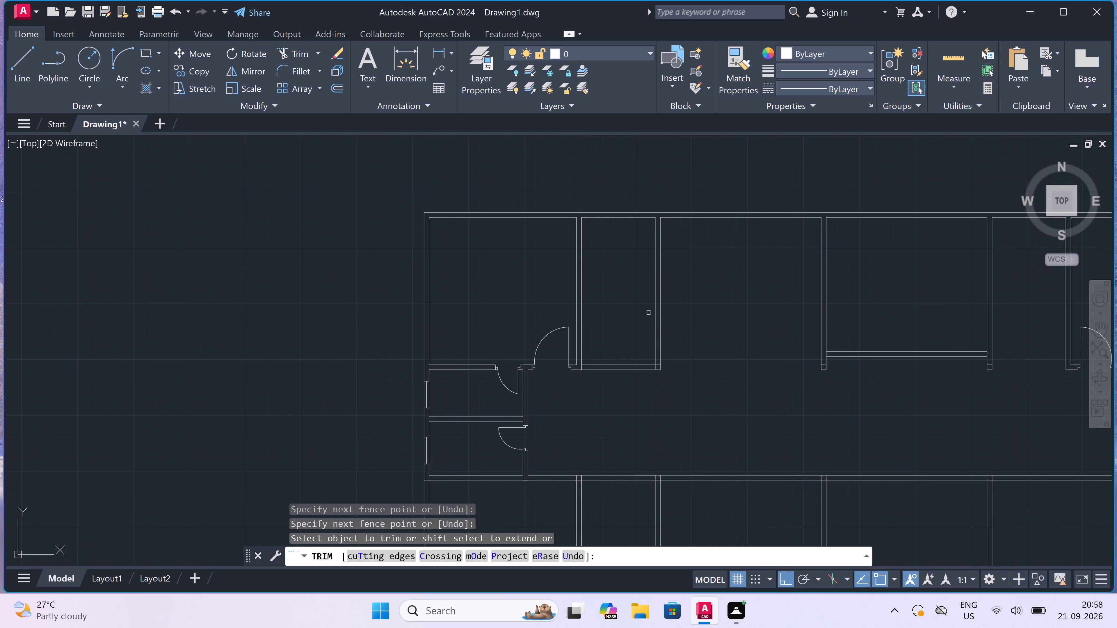
left_click_drag(607, 345, 609, 370)
left_click(609, 411)
key("Escape")
Extend both new horizontal wall lines leftward through the third and second top-row rooms to the first room's wall.
scroll(609, 411, "down", 2)
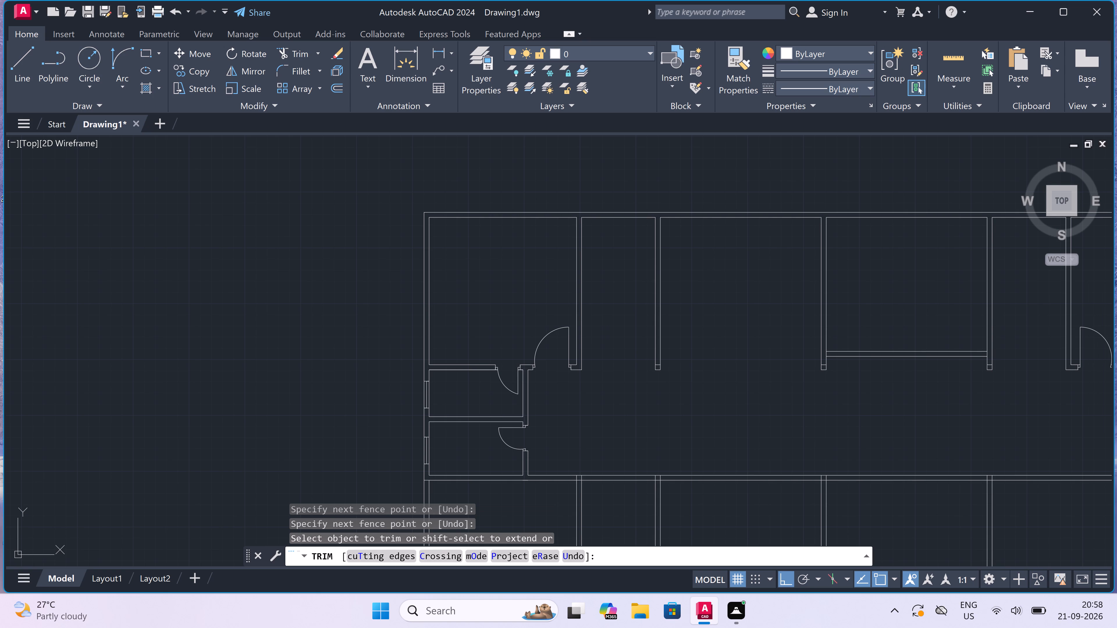
scroll(756, 308, "down", 2)
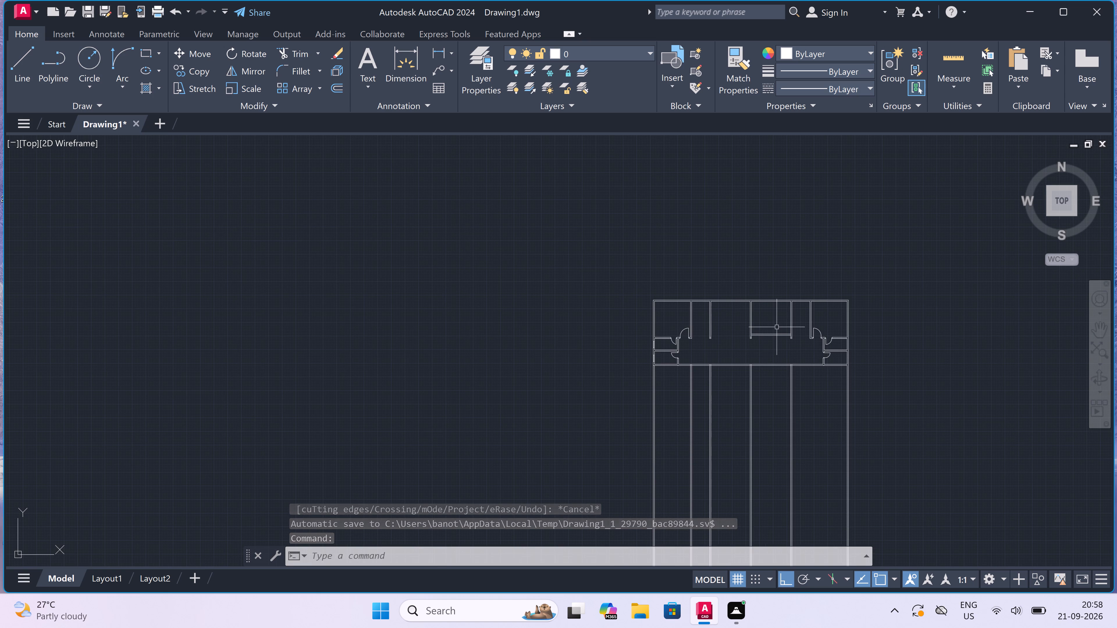
scroll(778, 327, "up", 2)
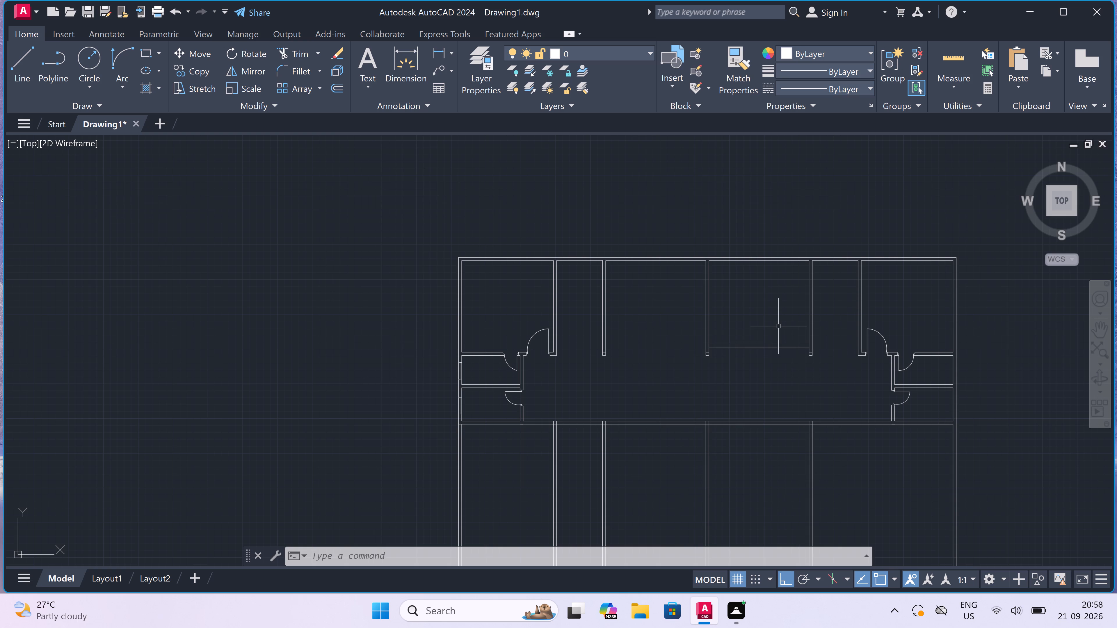
type("ex")
key("space")
left_click_drag(776, 317, 776, 324)
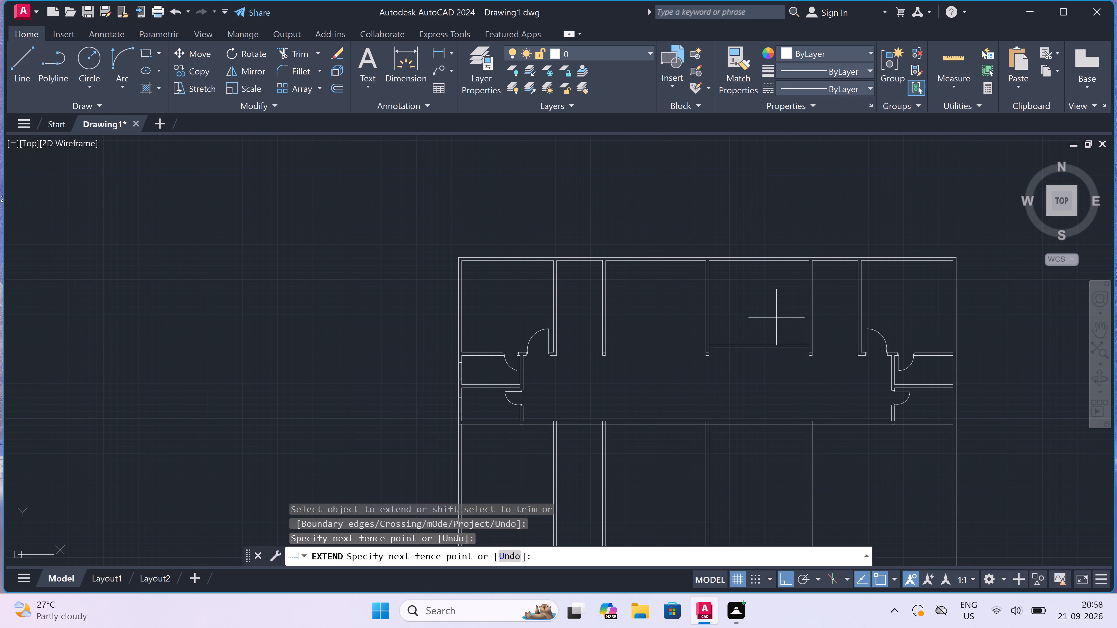
left_click_drag(776, 324, 772, 333)
left_click(715, 398)
left_click_drag(765, 304, 760, 326)
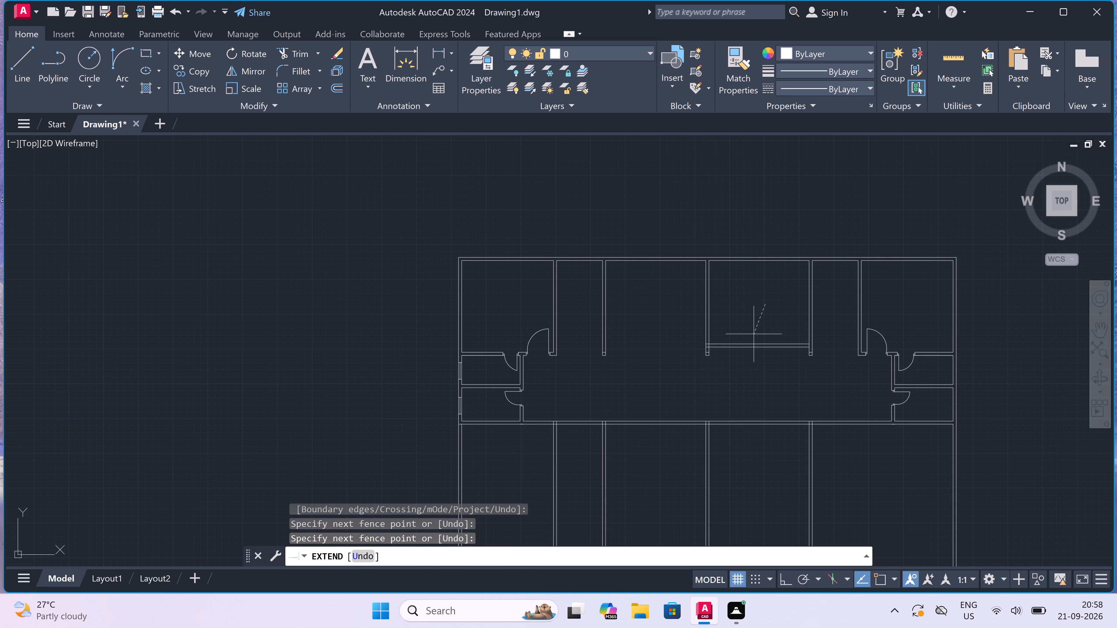
left_click(726, 373)
left_click_drag(682, 317, 670, 338)
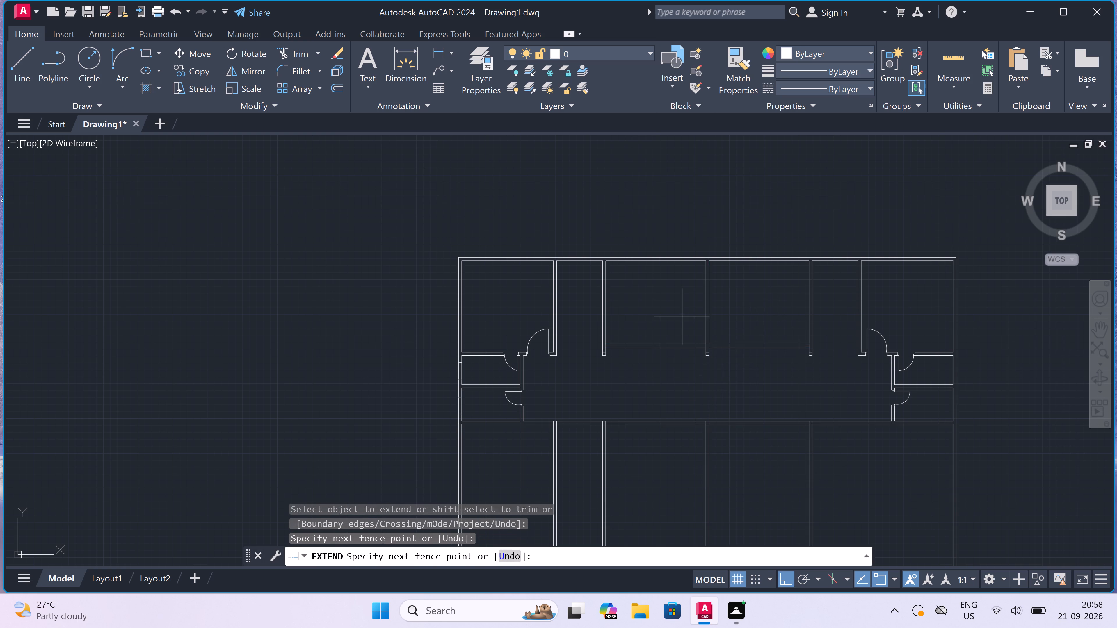
left_click_drag(670, 338, 665, 346)
left_click(645, 384)
left_click_drag(634, 324, 634, 339)
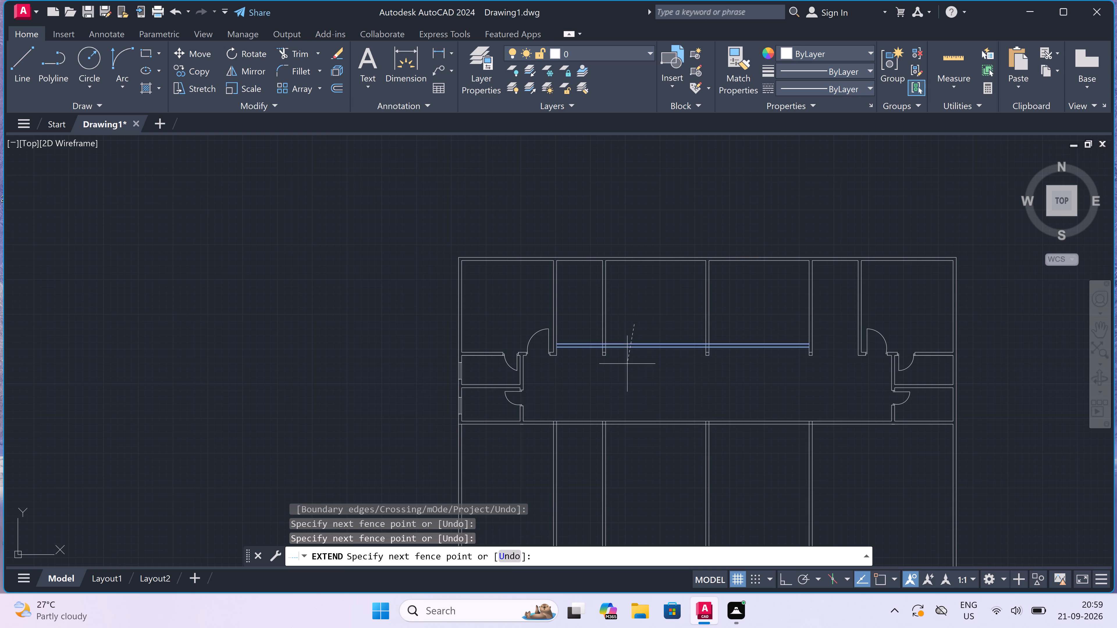
left_click(627, 364)
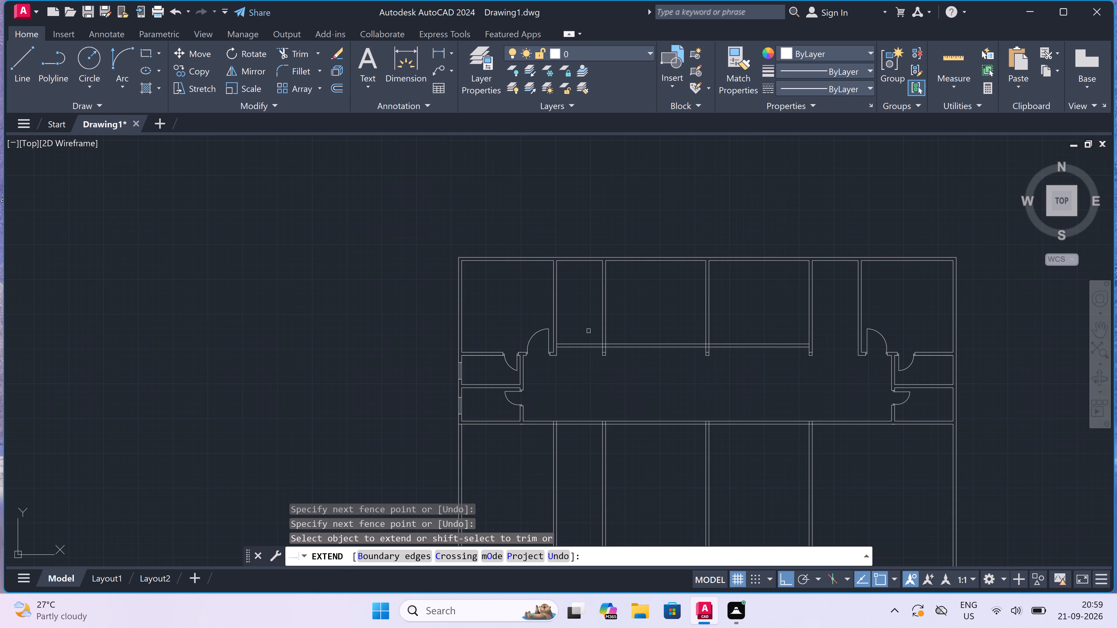
Extend both new horizontal wall lines rightward through the fifth top-row room to the sixth room's wall.
scroll(567, 327, "up", 2)
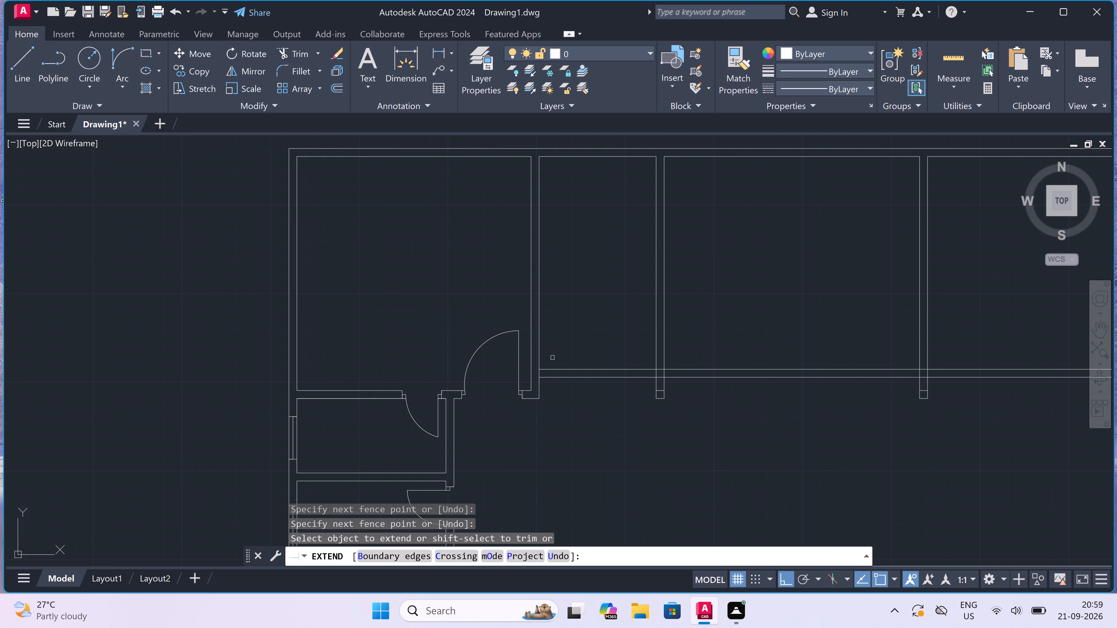
scroll(553, 358, "down", 3)
scroll(676, 352, "up", 1)
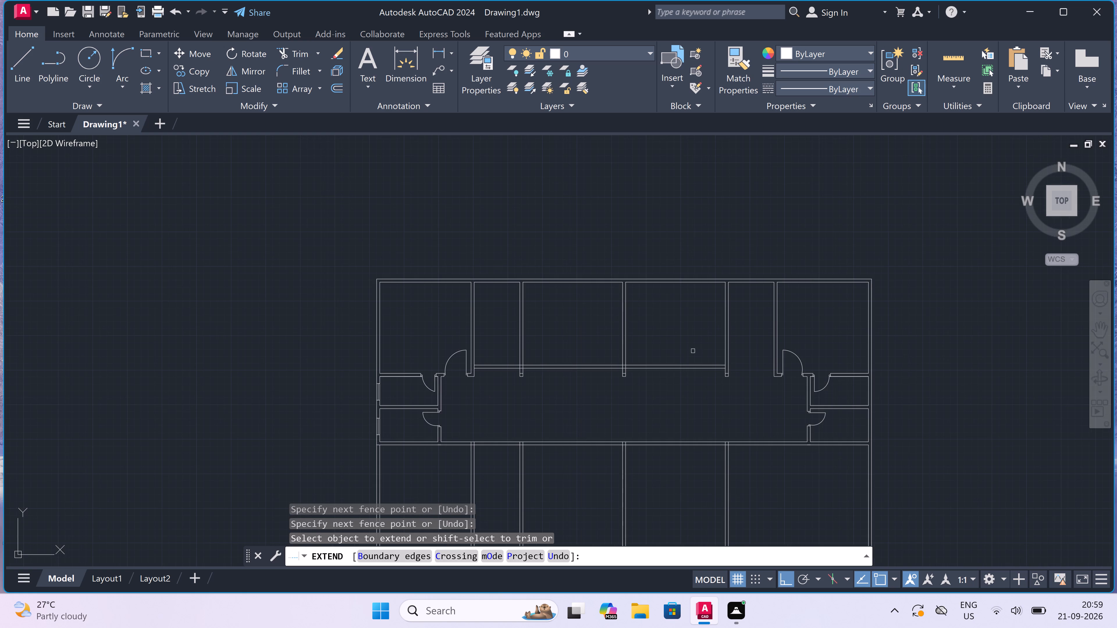
left_click_drag(701, 350, 704, 354)
left_click(740, 405)
left_click_drag(716, 354, 719, 366)
left_click(724, 394)
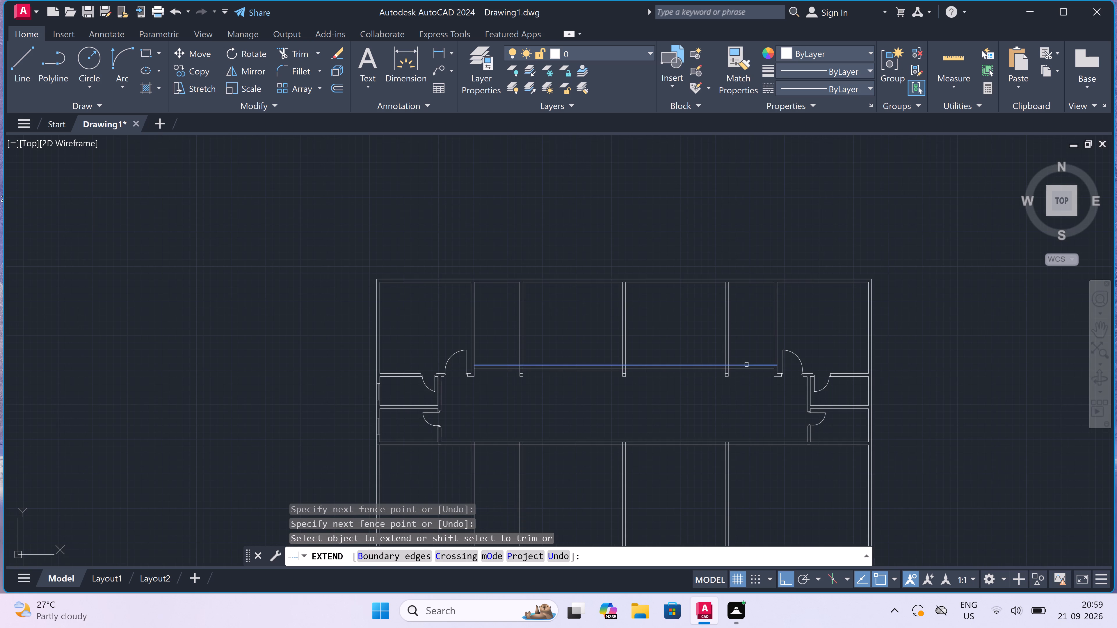
scroll(746, 365, "up", 1)
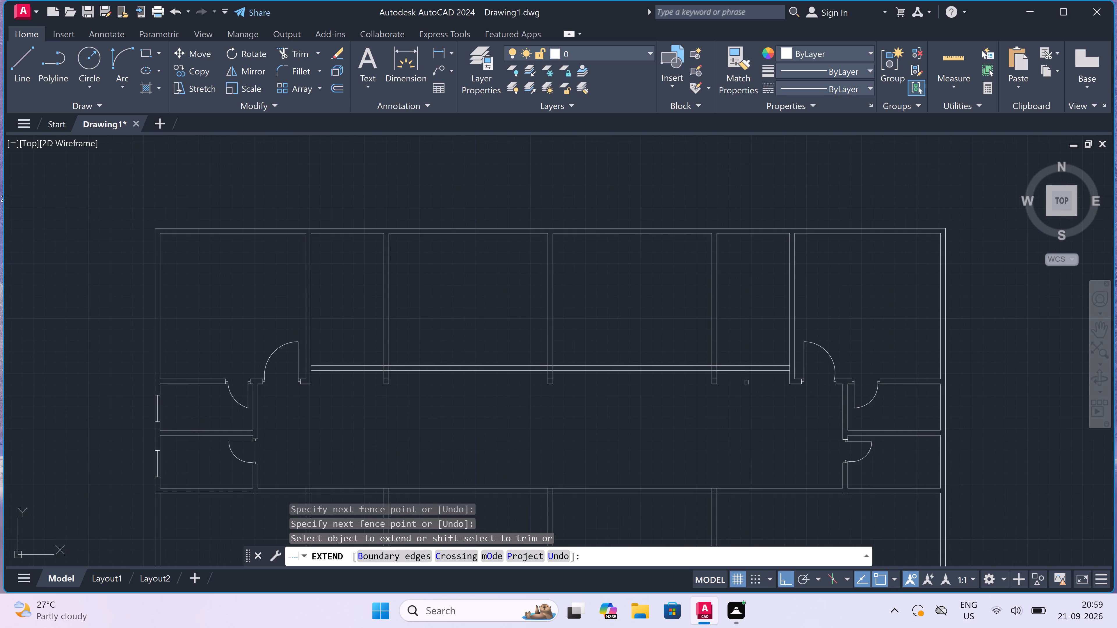
key("Escape")
Trim the three interior vertical walls' line pairs just below the new horizontal wall.
key("t")
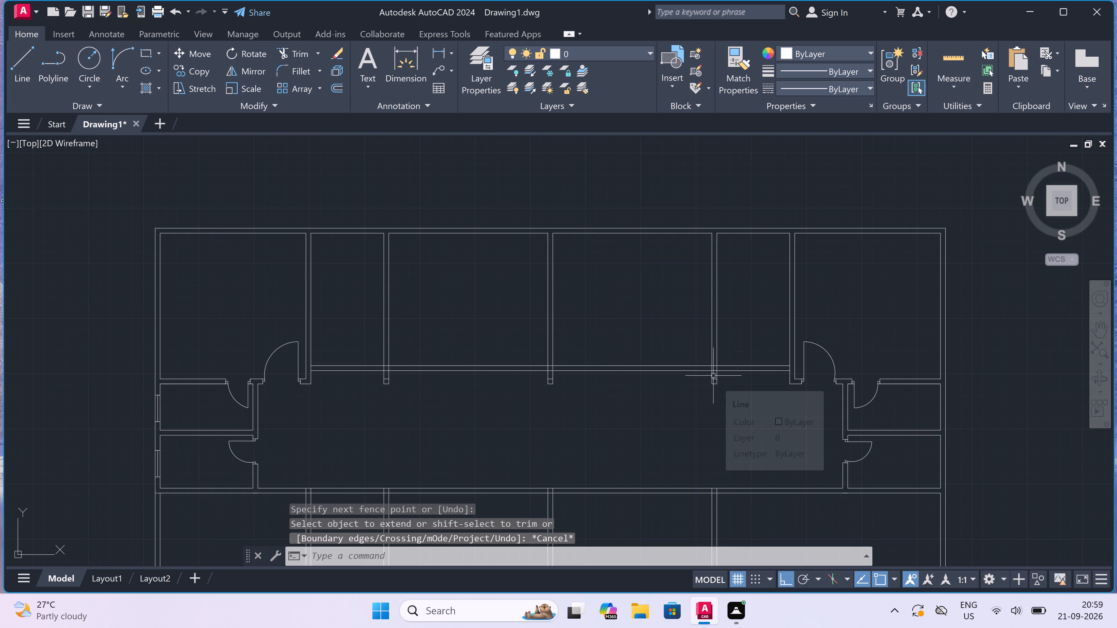
key("r")
key("space")
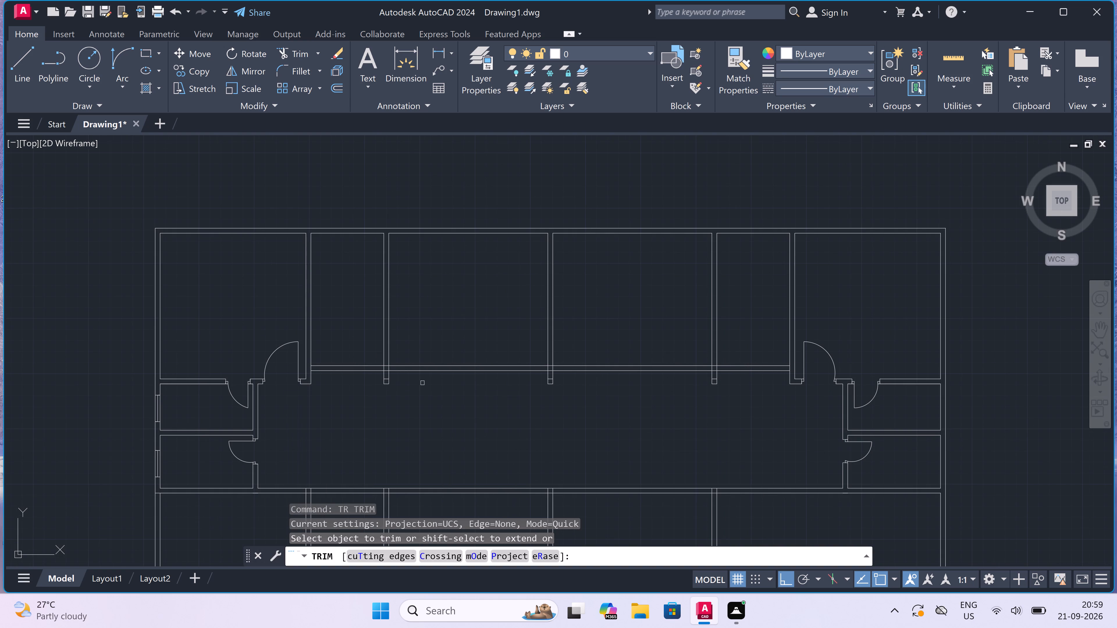
scroll(396, 379, "up", 2)
scroll(353, 373, "up", 1)
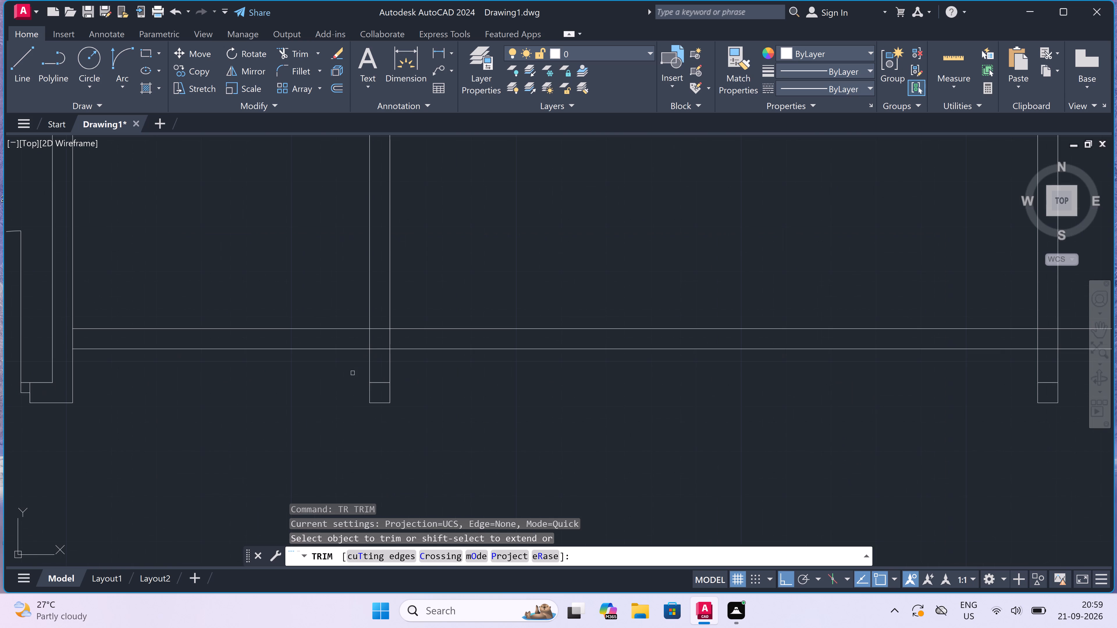
left_click_drag(352, 372, 361, 372)
scroll(620, 404, "down", 3)
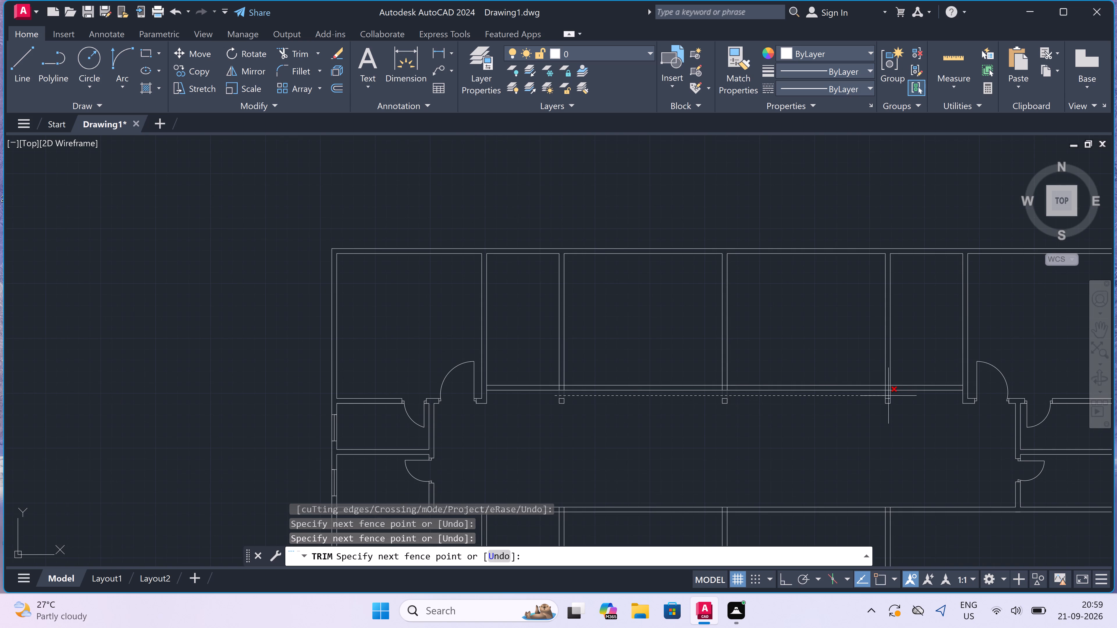
scroll(911, 396, "up", 2)
left_click(905, 395)
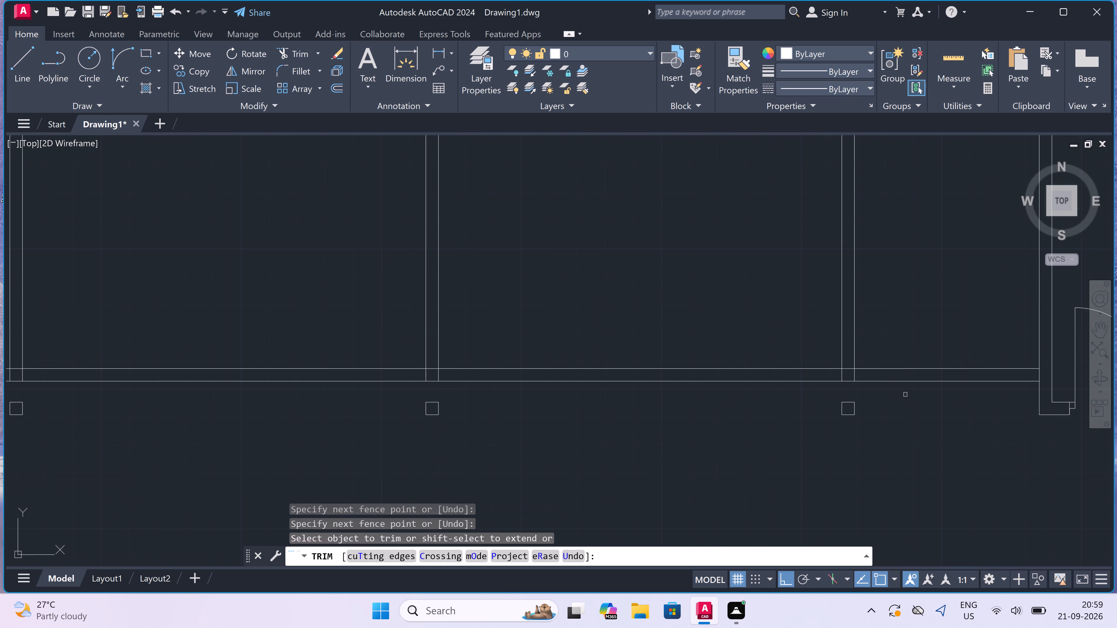
key("Escape")
Erase the three small leftover squares below the new horizontal wall.
left_click_drag(905, 395, 899, 399)
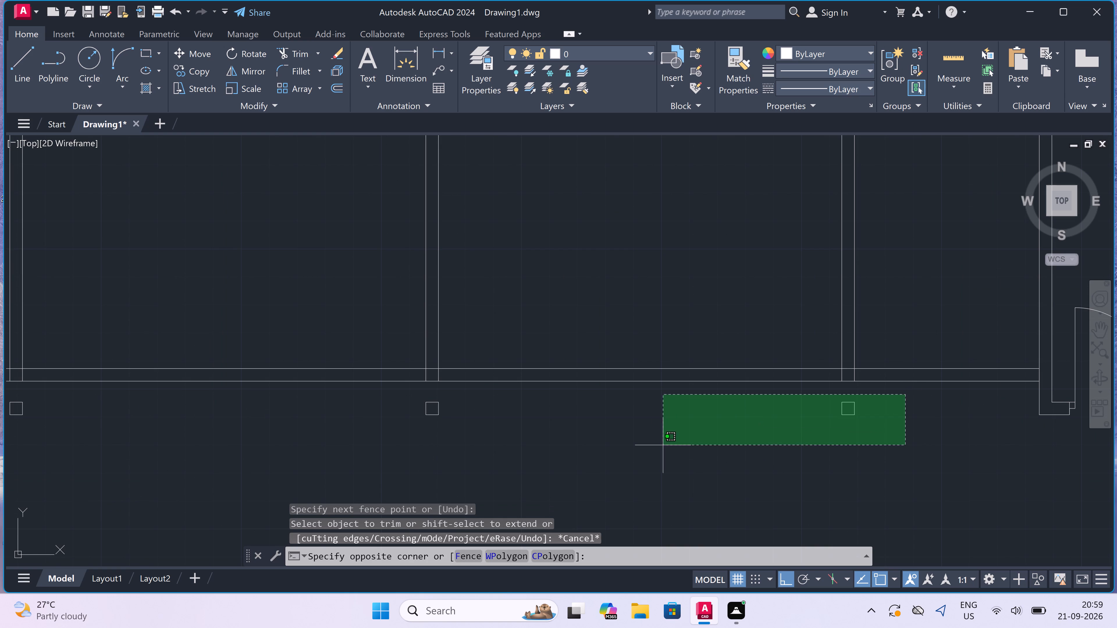
scroll(654, 447, "down", 3)
scroll(491, 445, "up", 1)
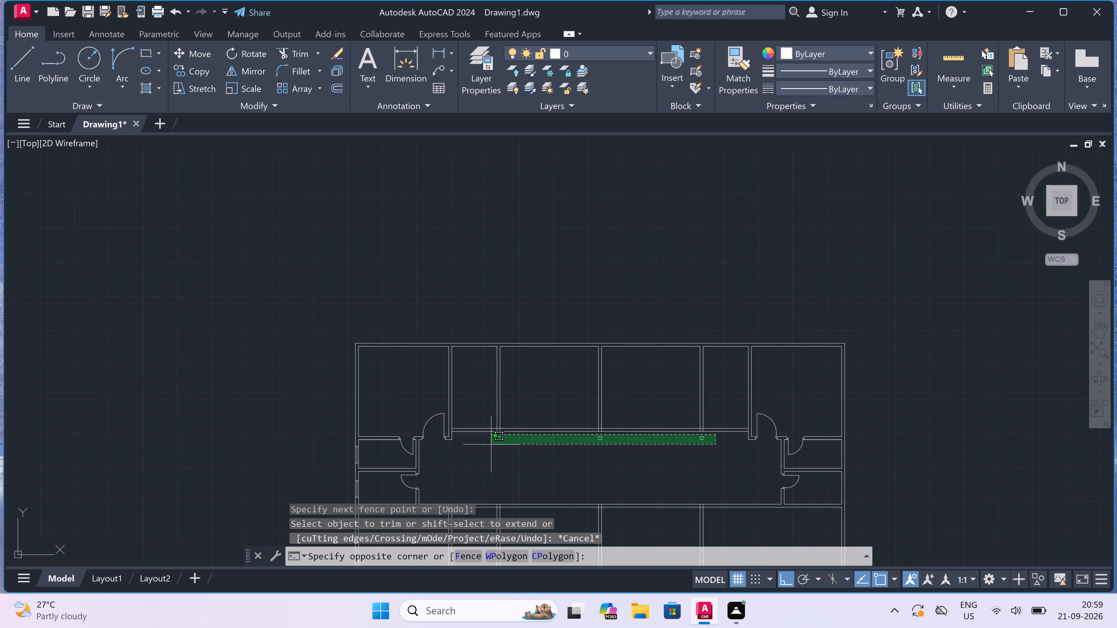
scroll(491, 445, "up", 1)
left_click(490, 447)
key("Delete")
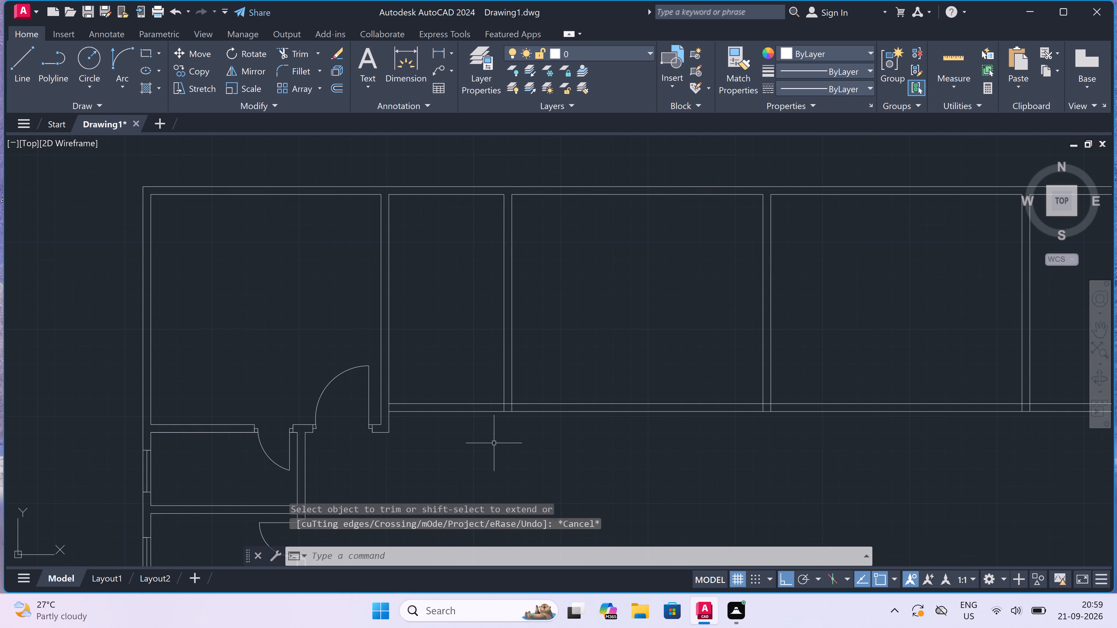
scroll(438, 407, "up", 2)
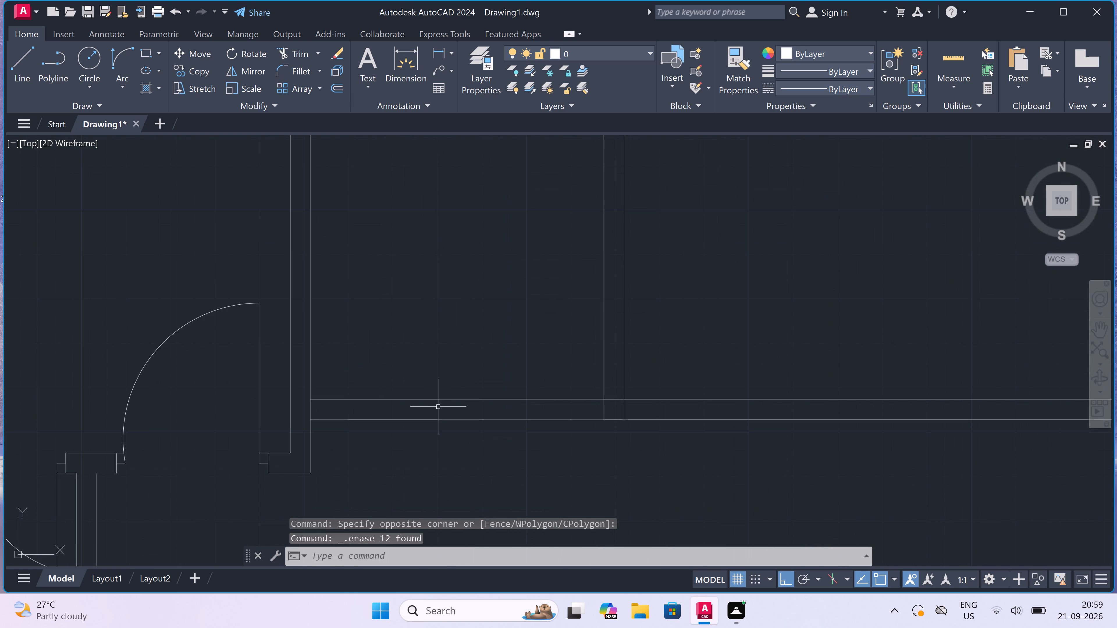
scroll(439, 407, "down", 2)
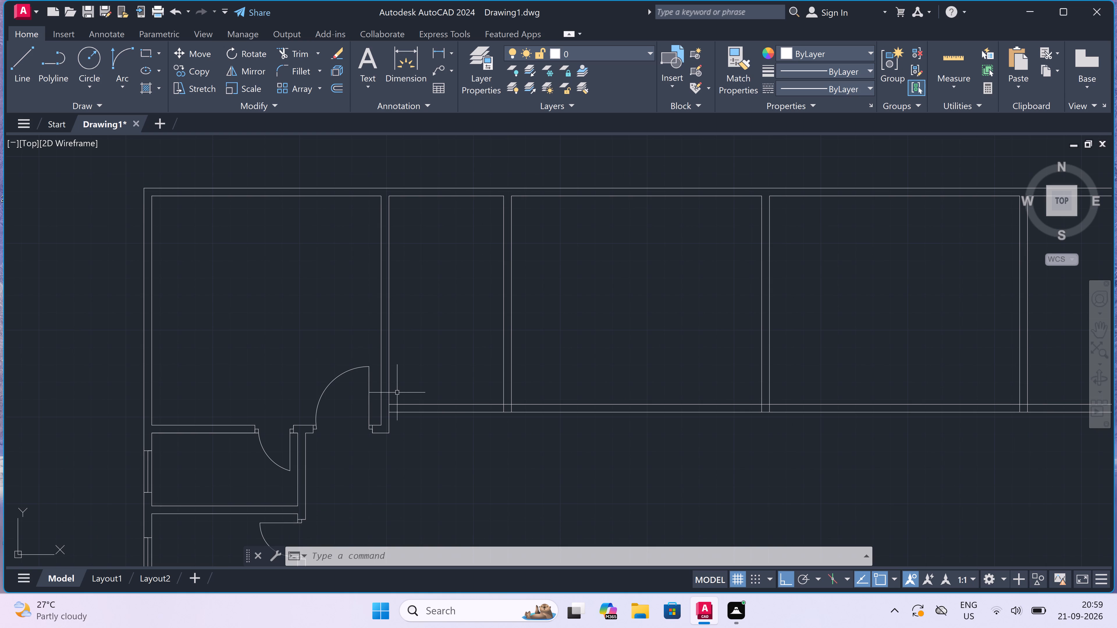
Draw the left door jamb across the second top-row room's lower wall, with a 2" stop and a 2' door leaf upward.
scroll(394, 390, "up", 1)
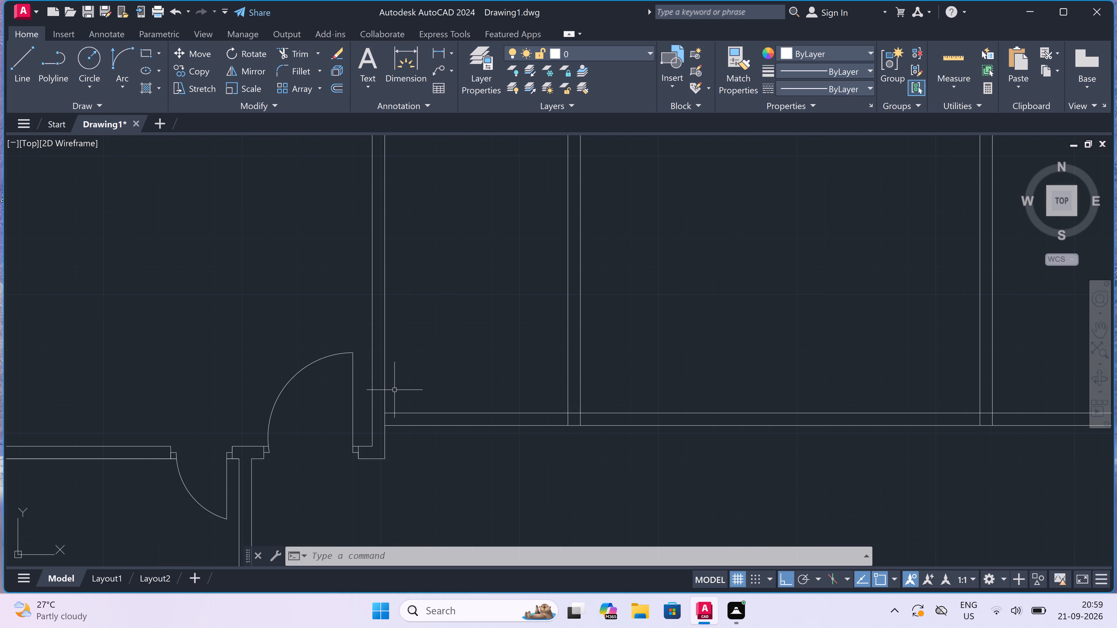
key("l")
key("space")
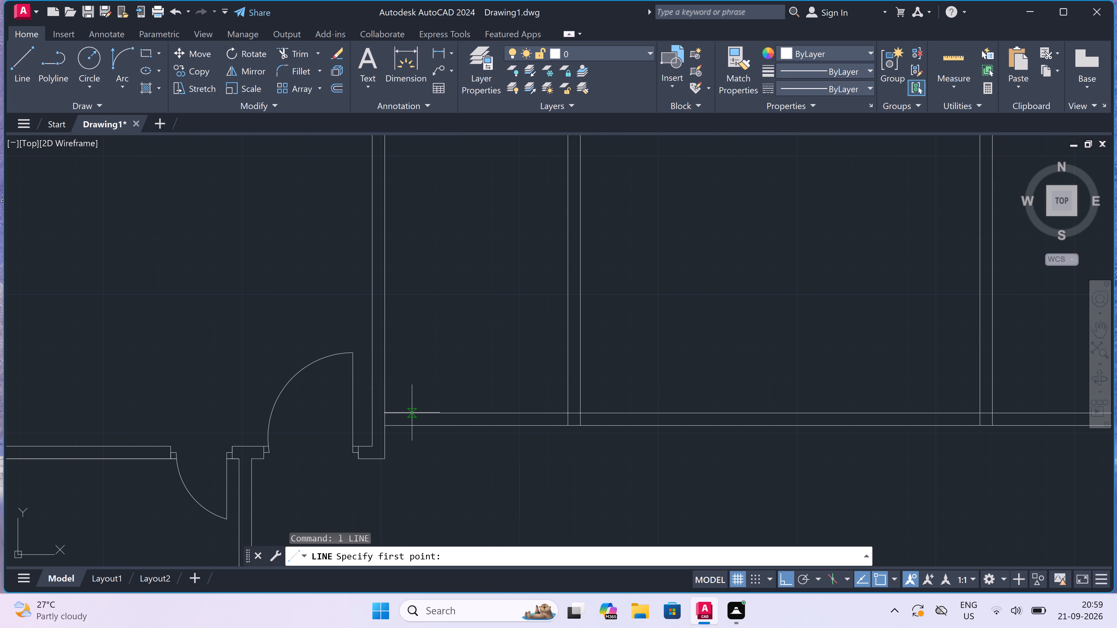
left_click(404, 413)
left_click(399, 424)
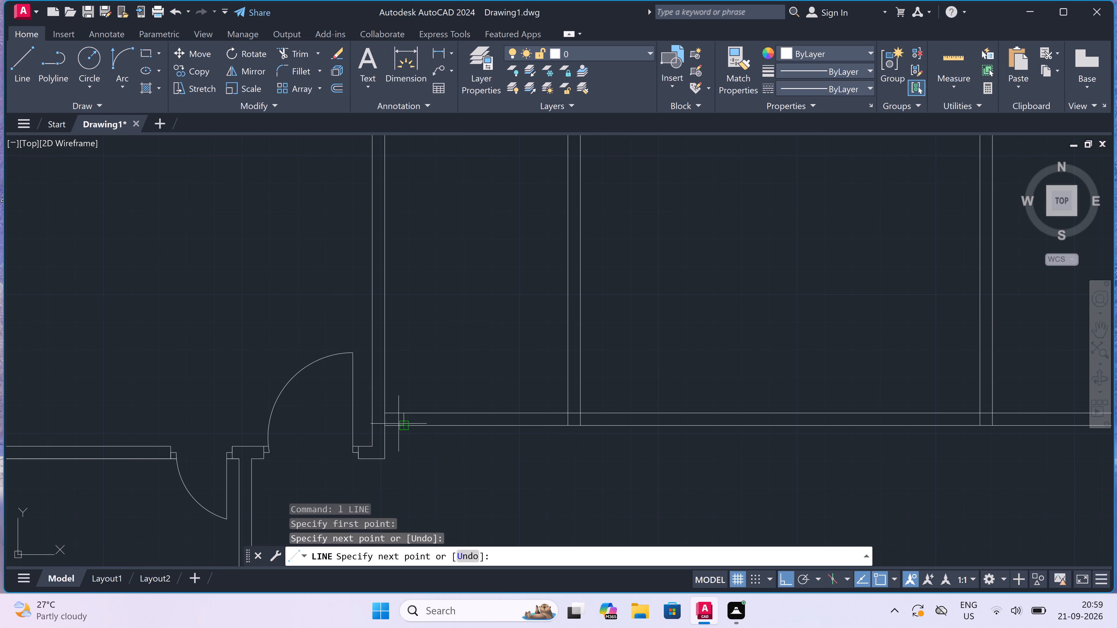
left_click(402, 419)
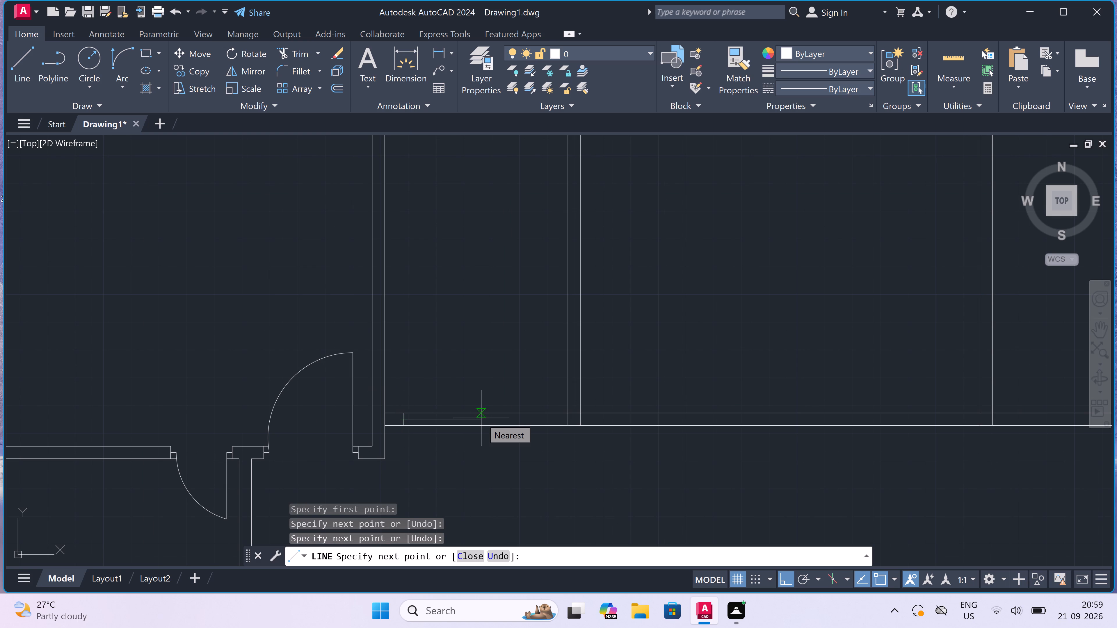
type("2\"")
key("space")
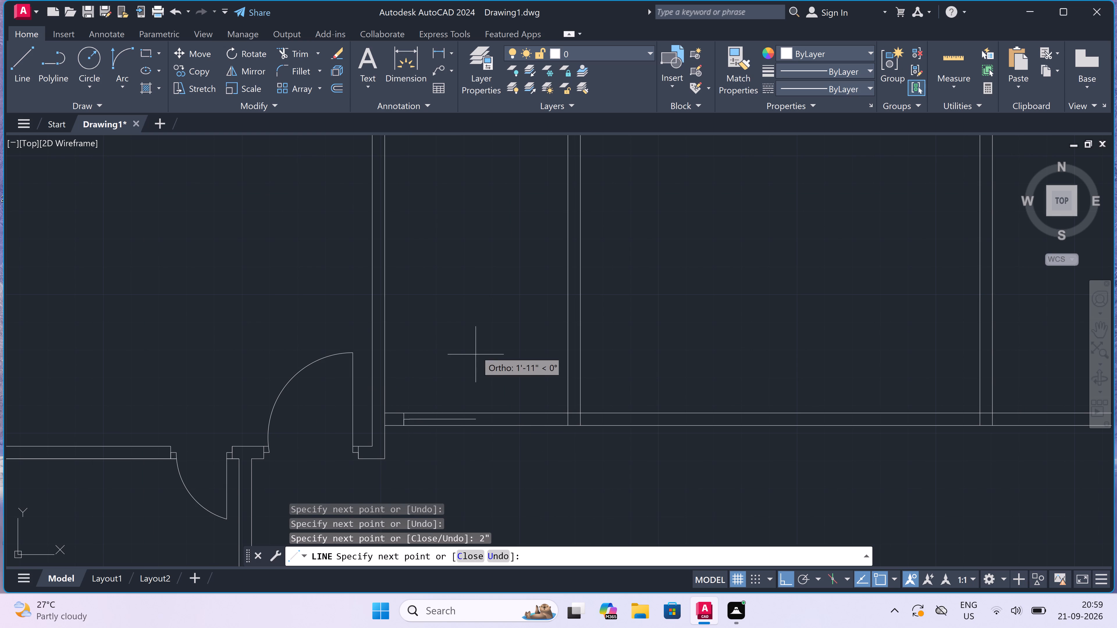
type("2'")
key("space")
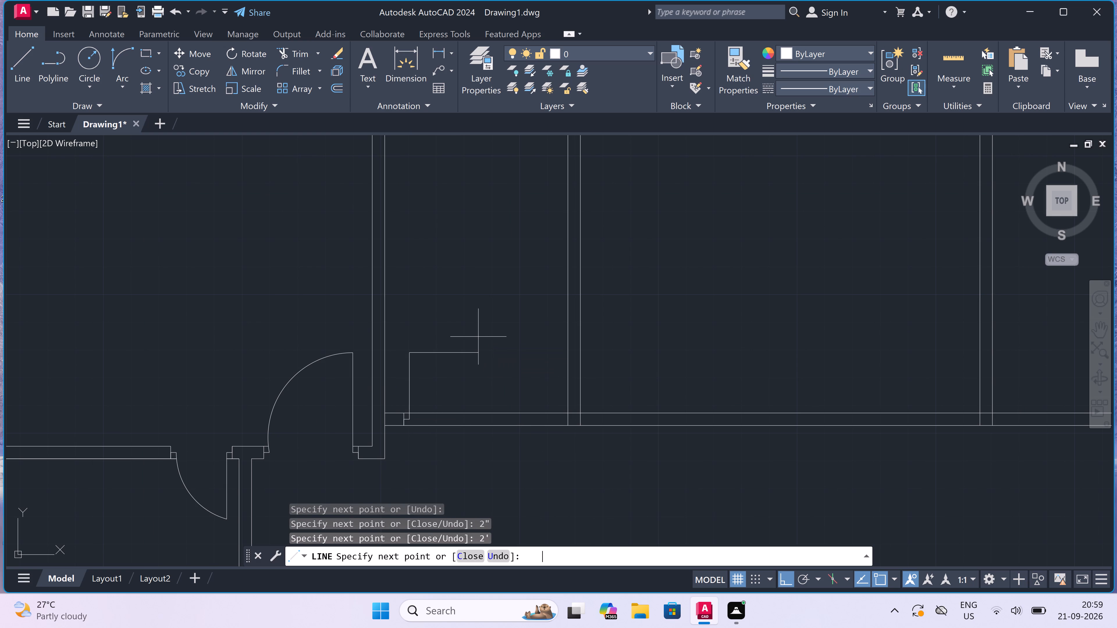
key("Escape")
Draw the opposite jamb across the second room's lower wall, with a 2" stop facing the door leaf.
key("space")
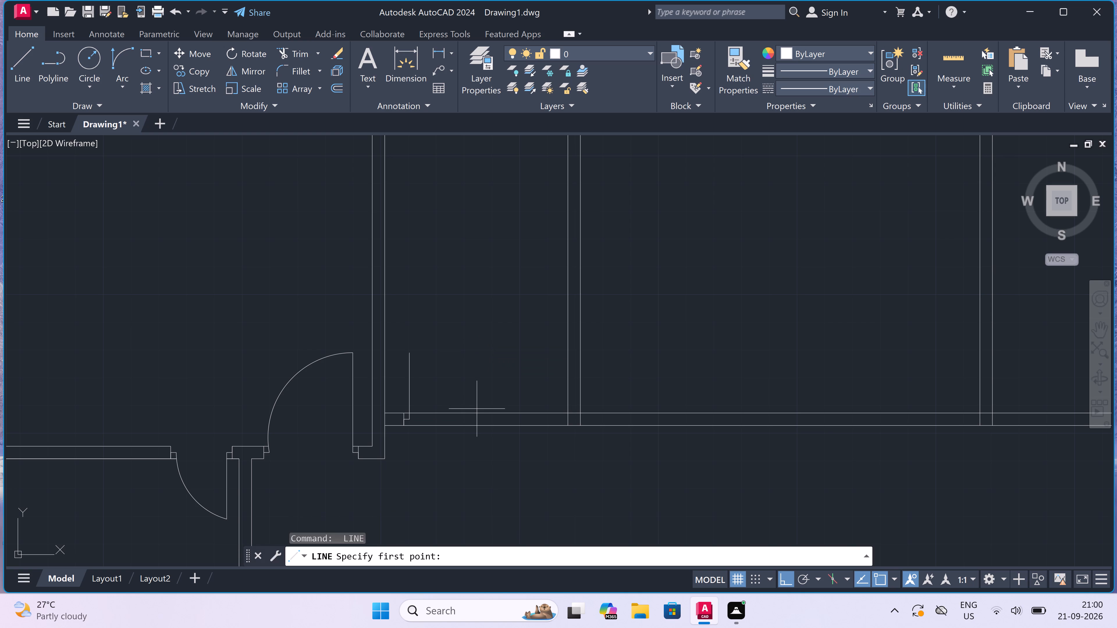
left_click_drag(476, 411, 477, 417)
scroll(477, 418, "up", 1)
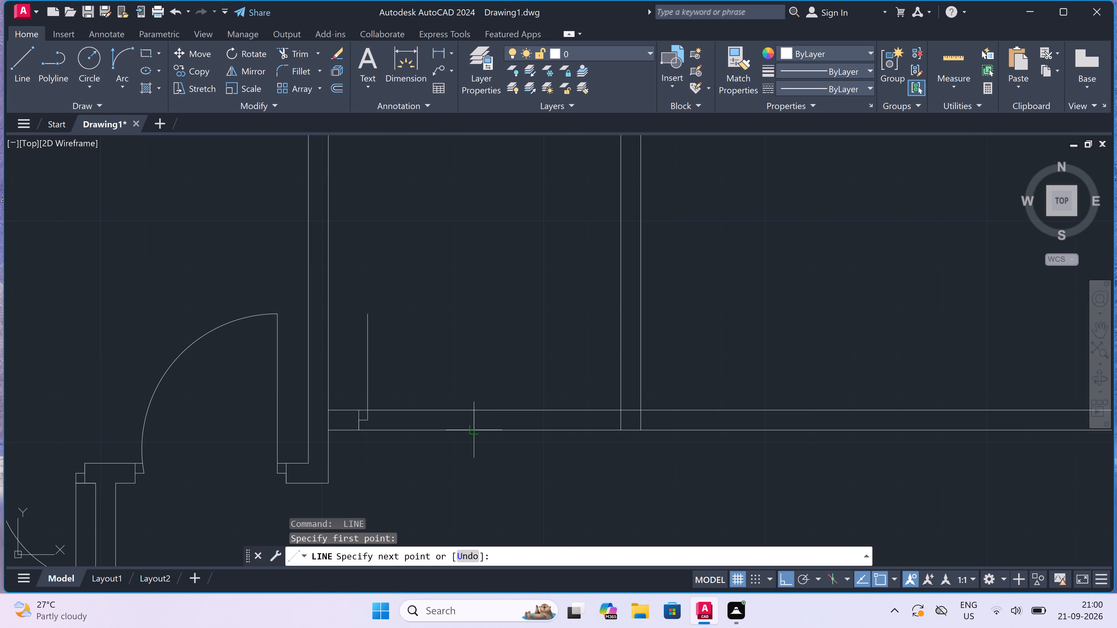
left_click(475, 429)
left_click(476, 422)
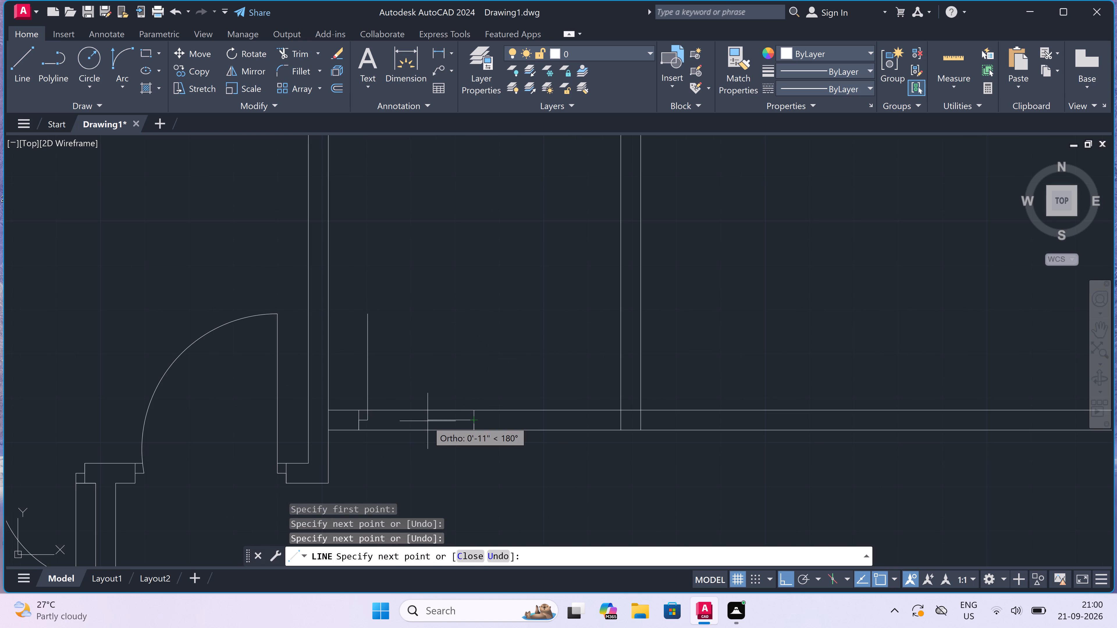
type("2\"")
key("space")
key("Escape")
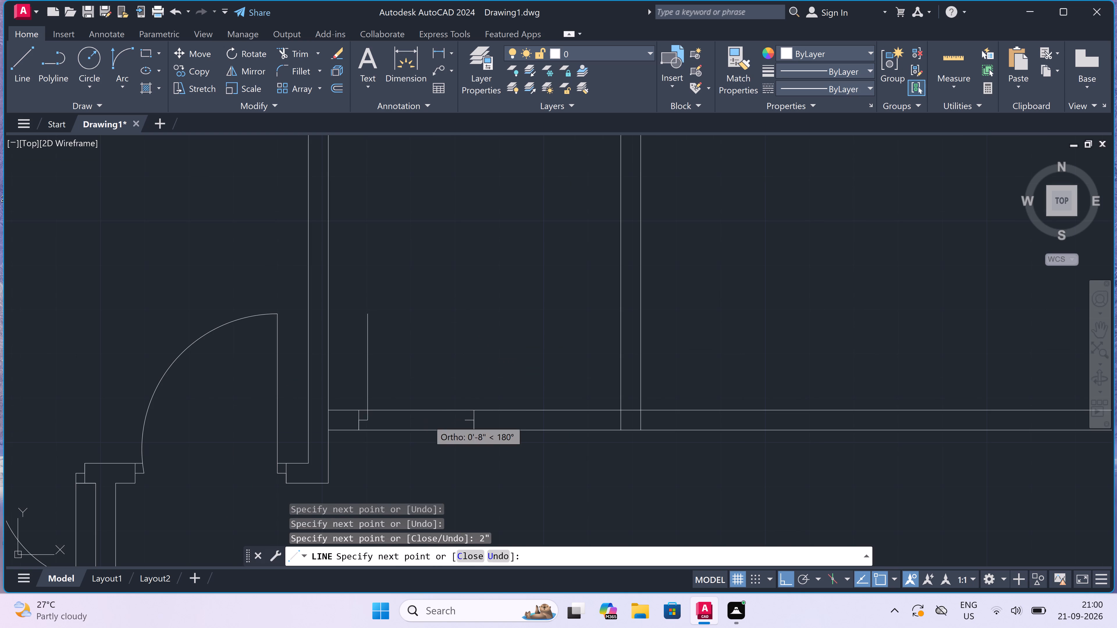
Draw the second room's door swing arc from the leaf's upper end to the opposite jamb's stop.
left_click(122, 56)
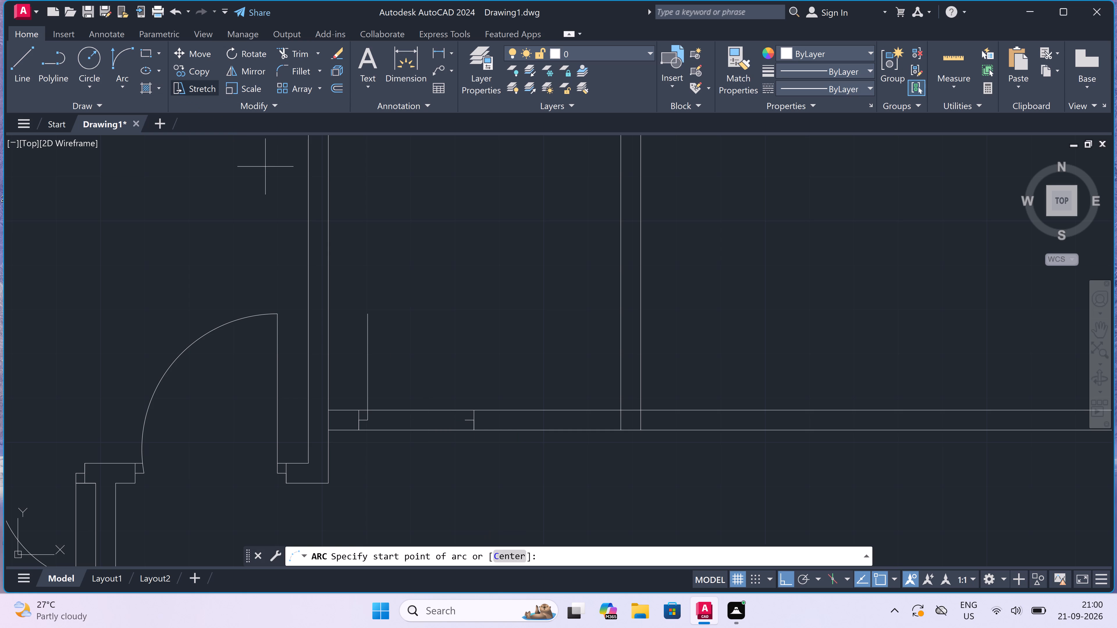
left_click(369, 314)
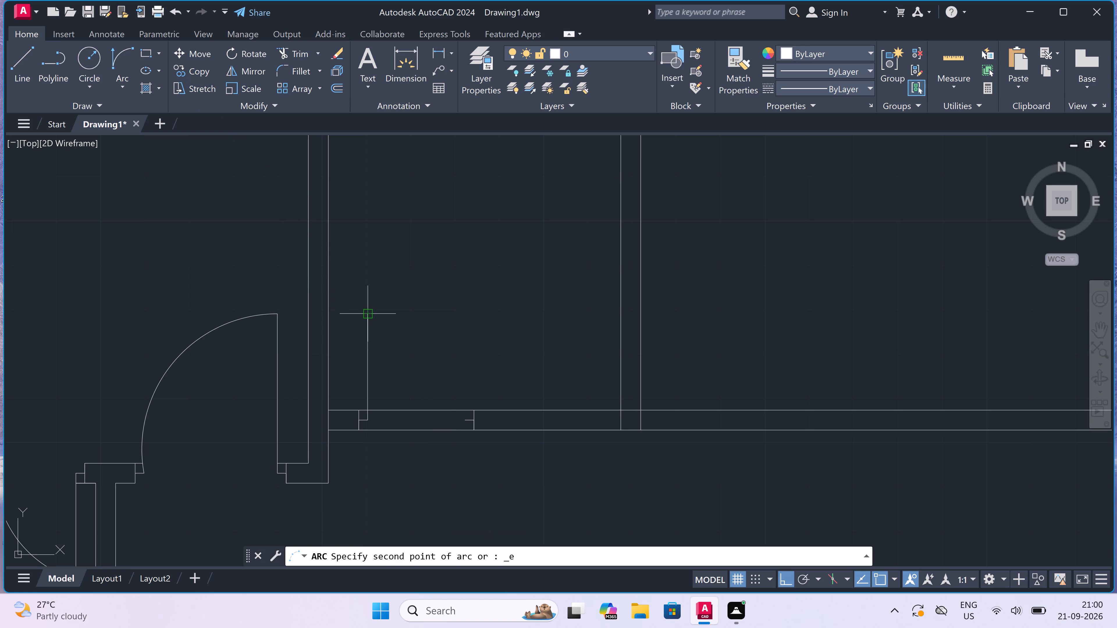
left_click_drag(464, 418, 467, 416)
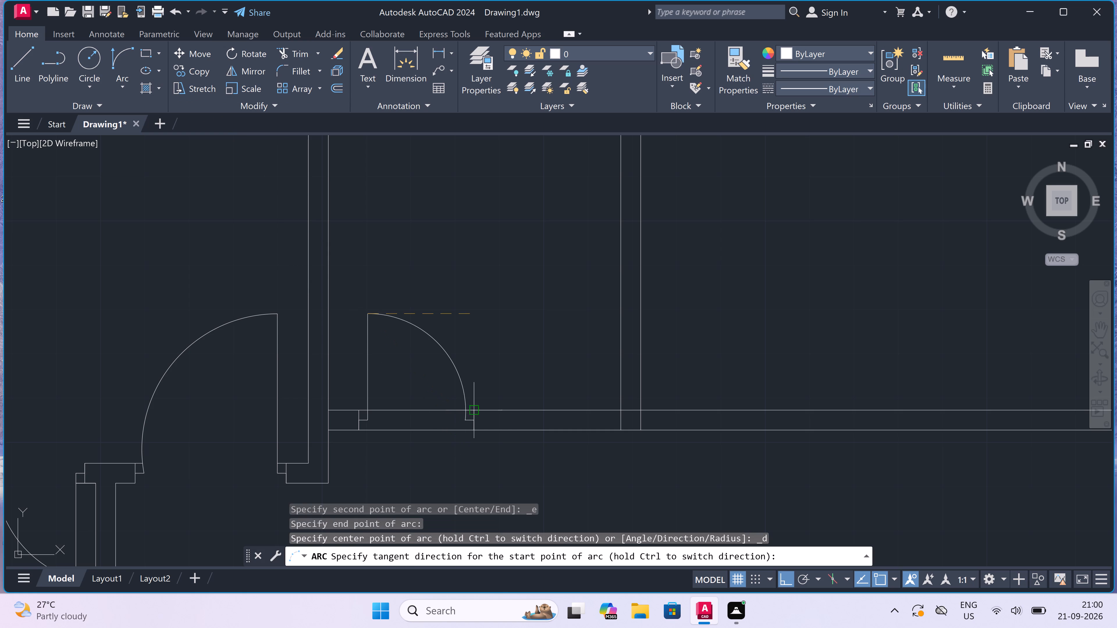
left_click(531, 322)
Trim both lower wall lines between the jambs to open the second room's doorway.
type("tr")
key("space")
left_click_drag(399, 445, 405, 430)
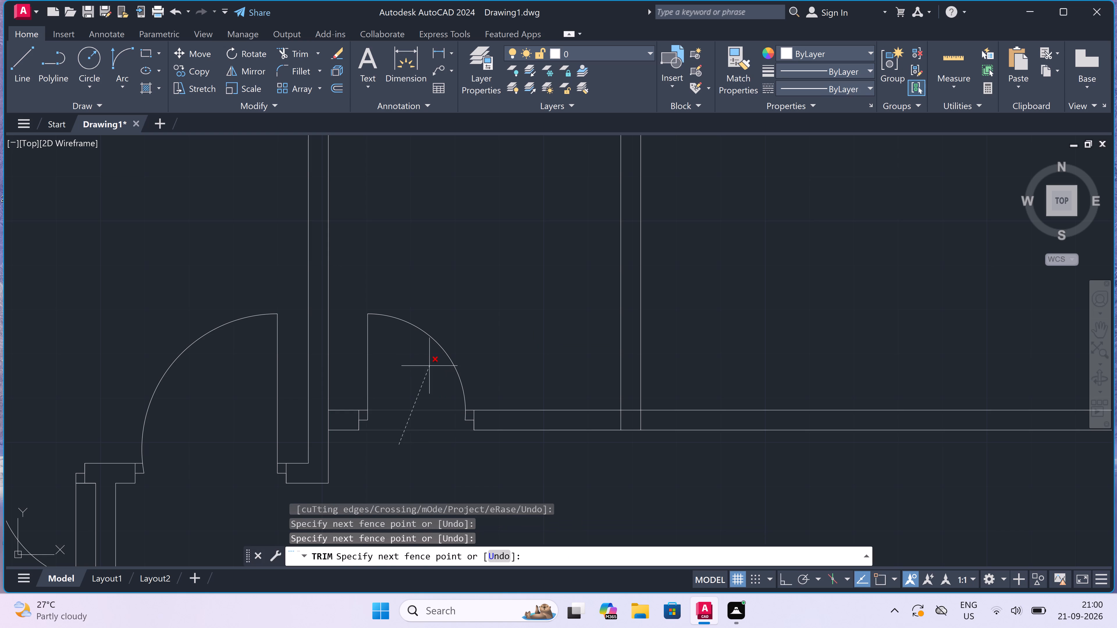
left_click(429, 366)
key("Escape")
Draw the left door jamb across the third top-row room's lower wall, with a 2" stop and a 3' door leaf upward.
scroll(424, 376, "down", 2)
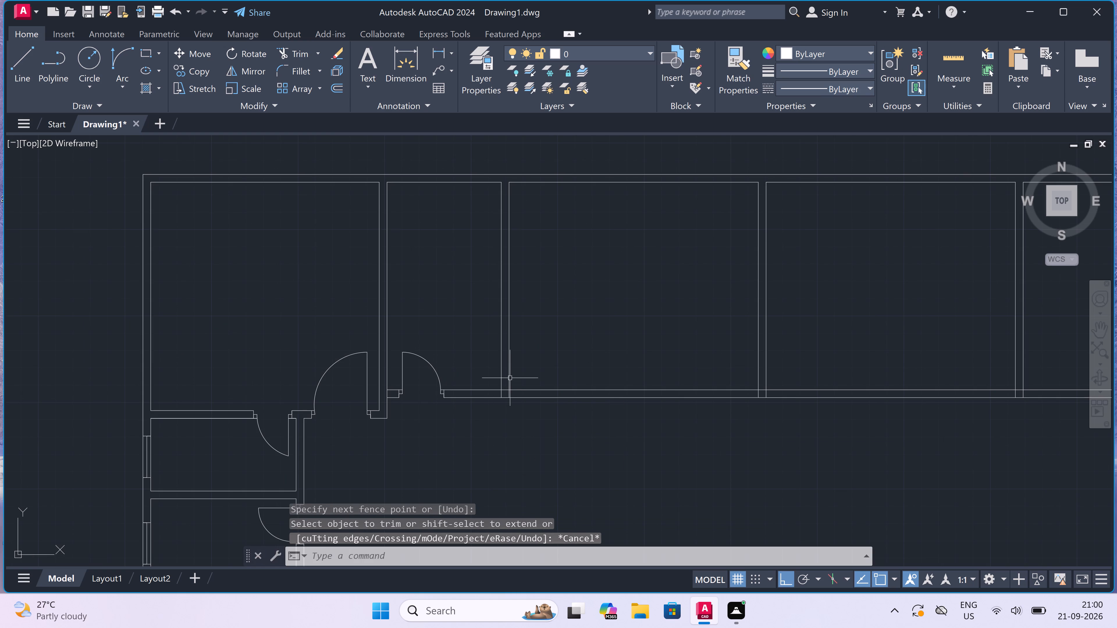
scroll(516, 386, "up", 3)
key("l")
key("space")
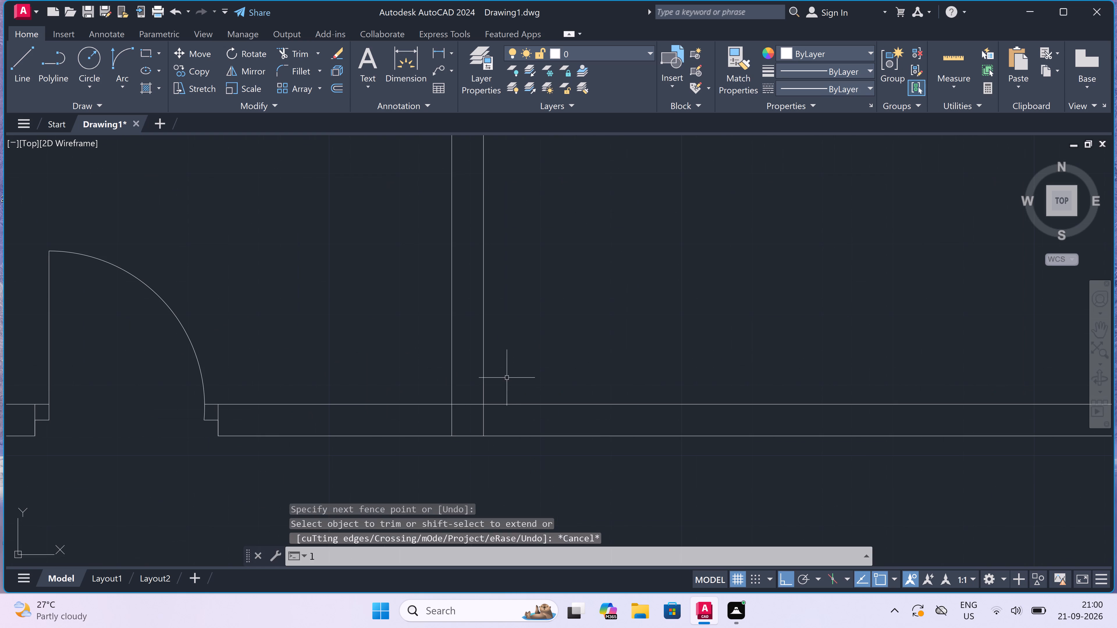
left_click(511, 402)
left_click(507, 430)
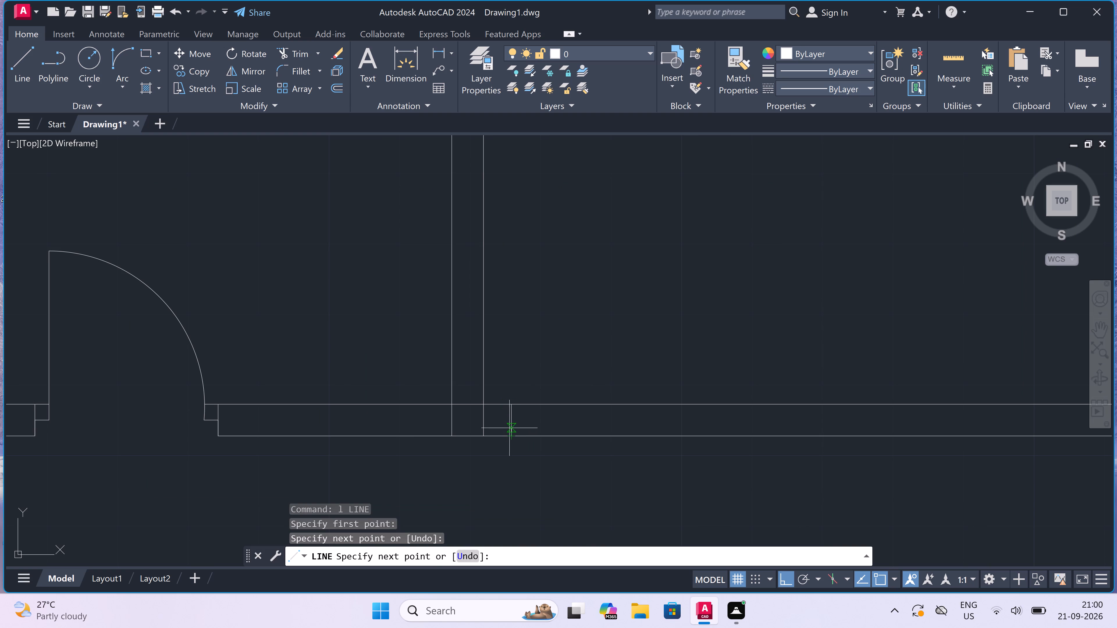
left_click(510, 420)
type("2\"")
key("space")
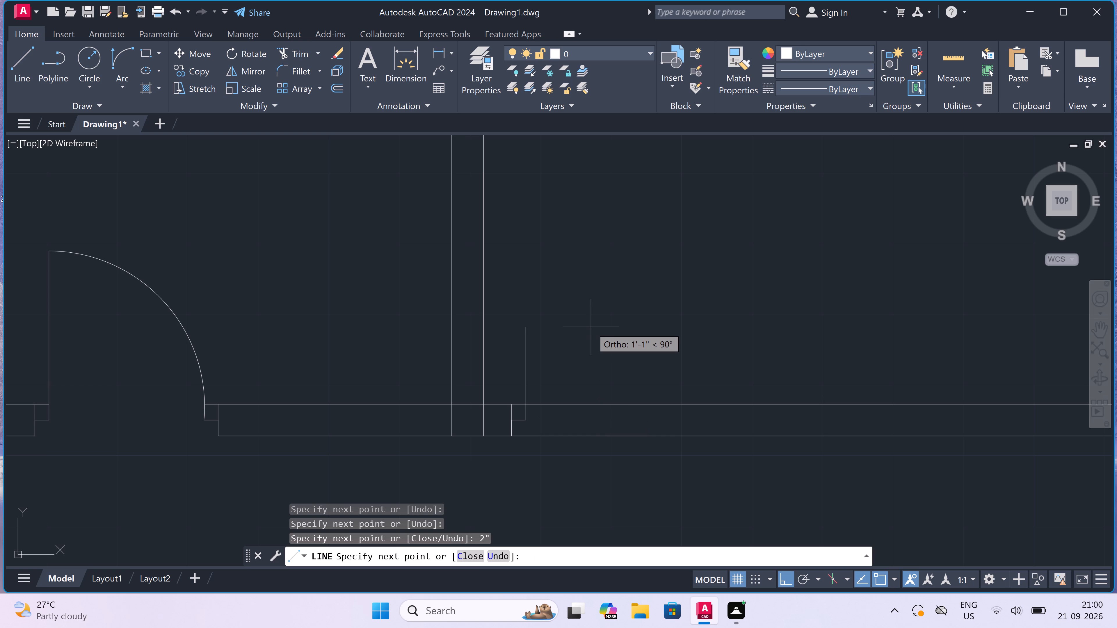
key("2")
key("BackSpace")
type("3'")
key("space")
key("Escape")
Draw the opposite jamb across the third room's lower wall, with a 2" stop facing the door leaf.
scroll(590, 326, "down", 3)
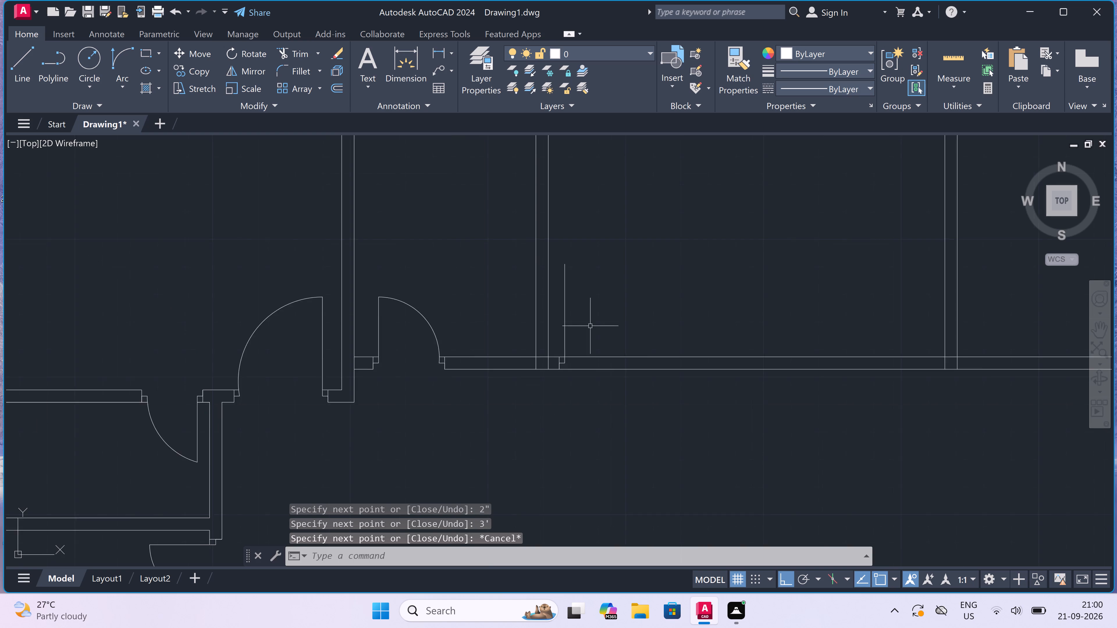
scroll(653, 298, "up", 2)
key("space")
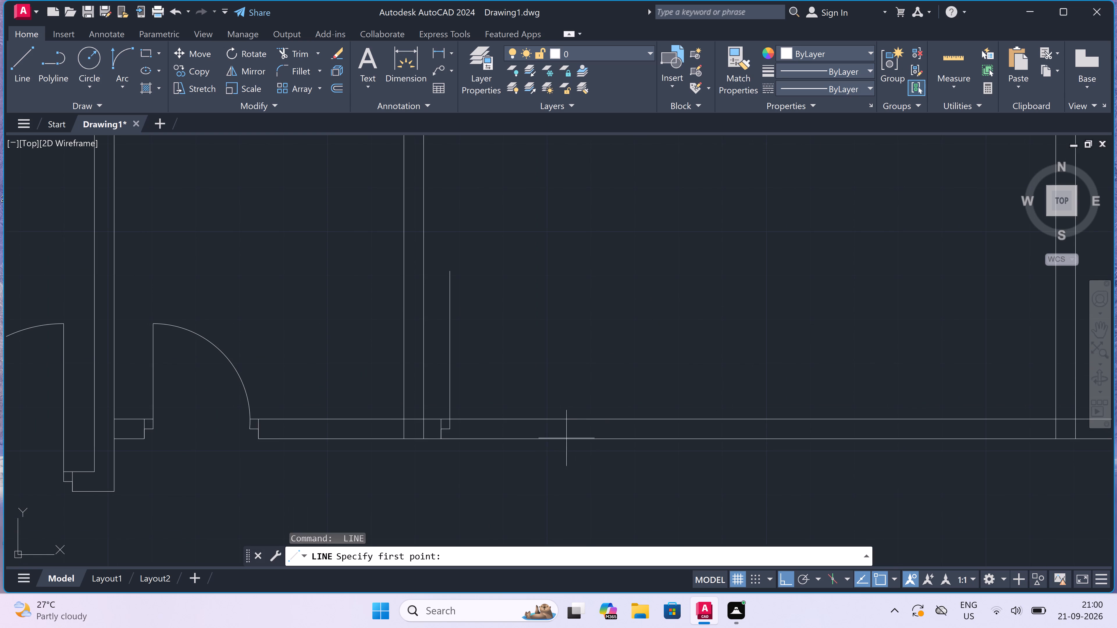
left_click_drag(598, 416, 599, 423)
left_click(595, 436)
scroll(597, 428, "up", 1)
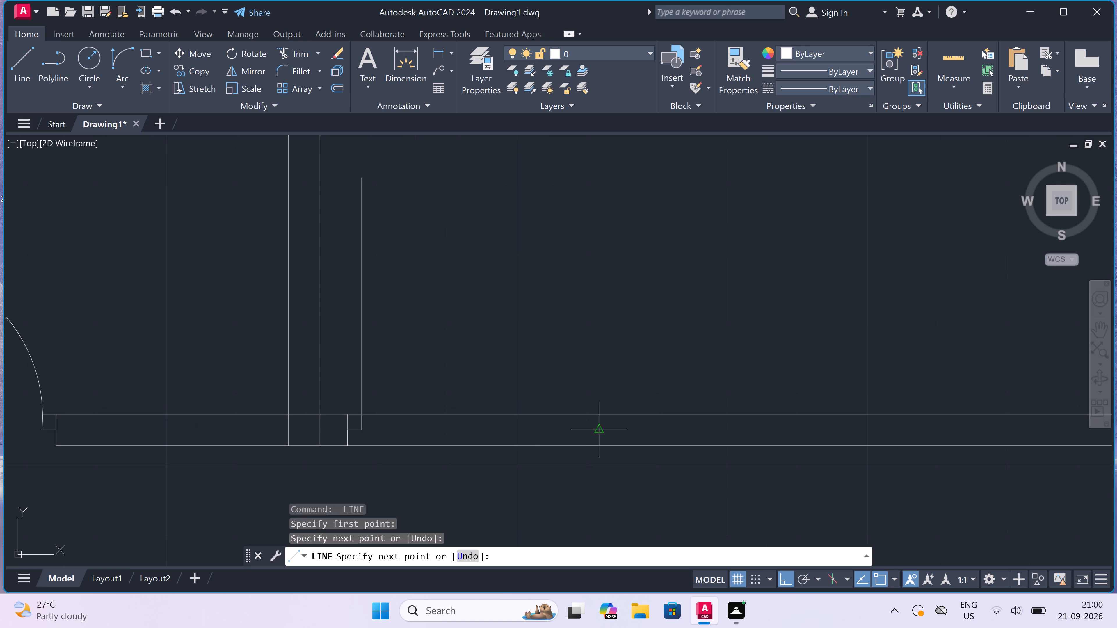
left_click(597, 426)
type("2\"")
key("space")
key("Escape")
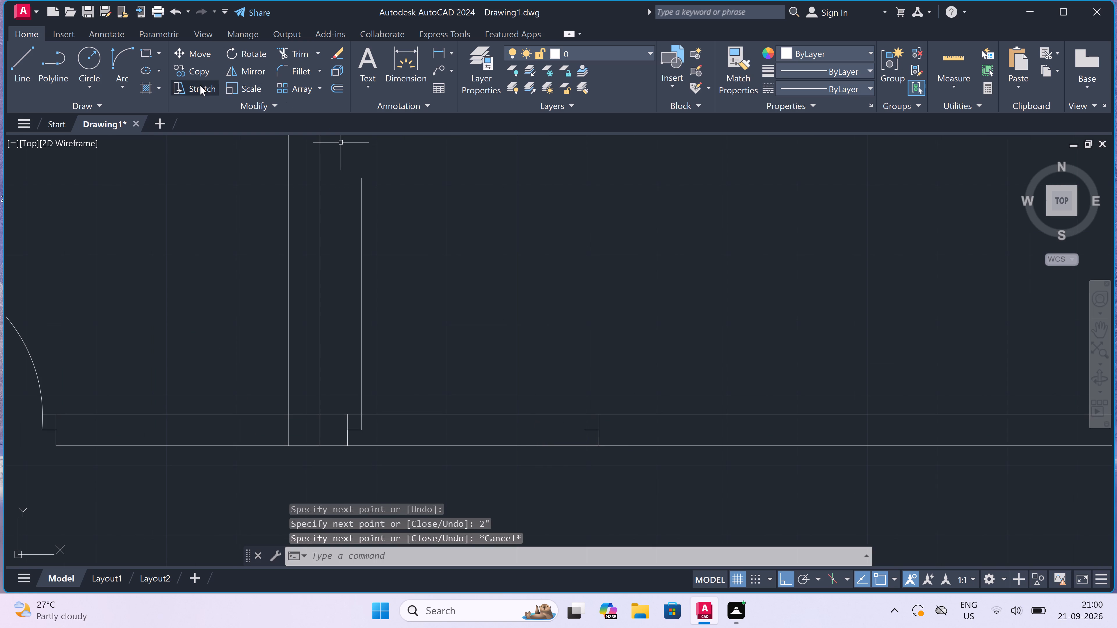
Draw the third room's door swing arc from the leaf's upper end to the opposite jamb's stop.
left_click_drag(122, 49, 125, 57)
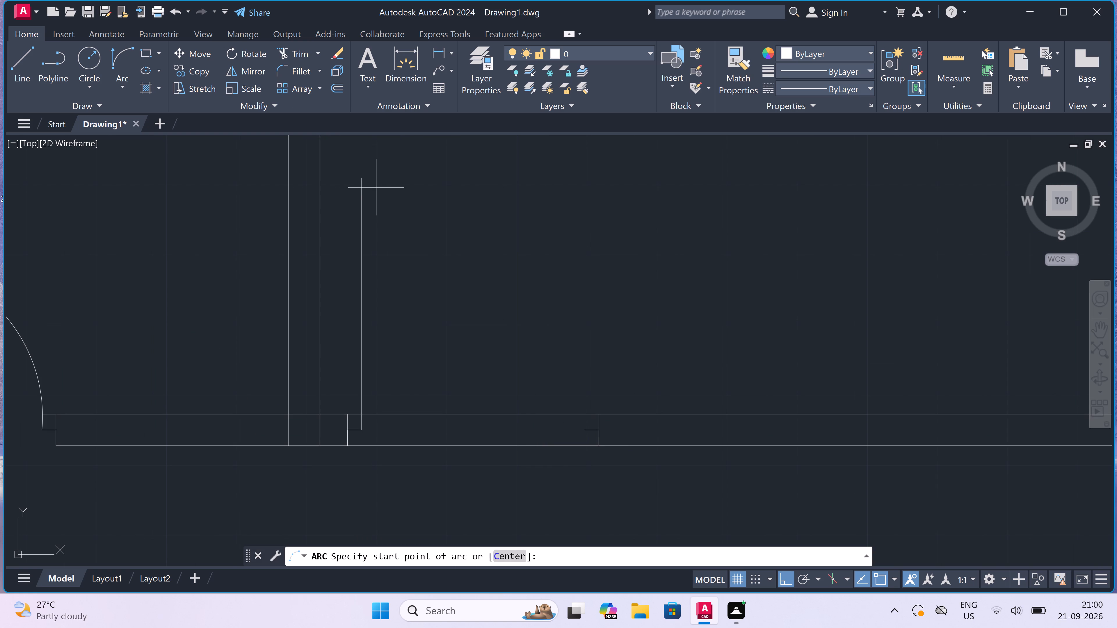
left_click_drag(362, 176, 382, 193)
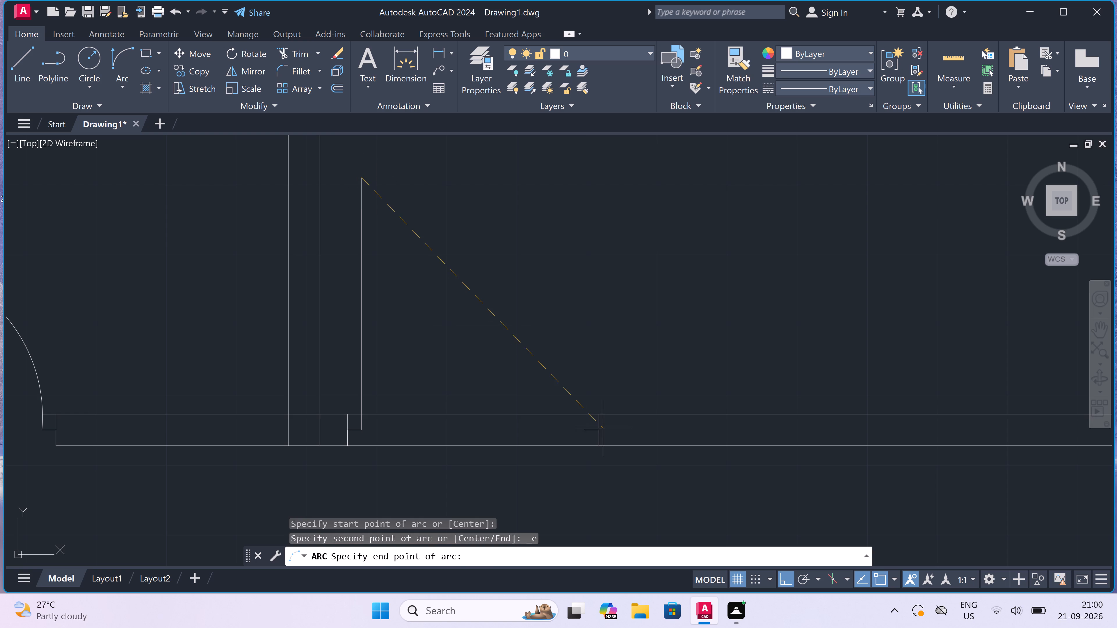
left_click(586, 430)
left_click(617, 295)
Trim both lower wall lines between the jambs to open the third room's doorway.
type("tr")
key("space")
scroll(504, 305, "down", 2)
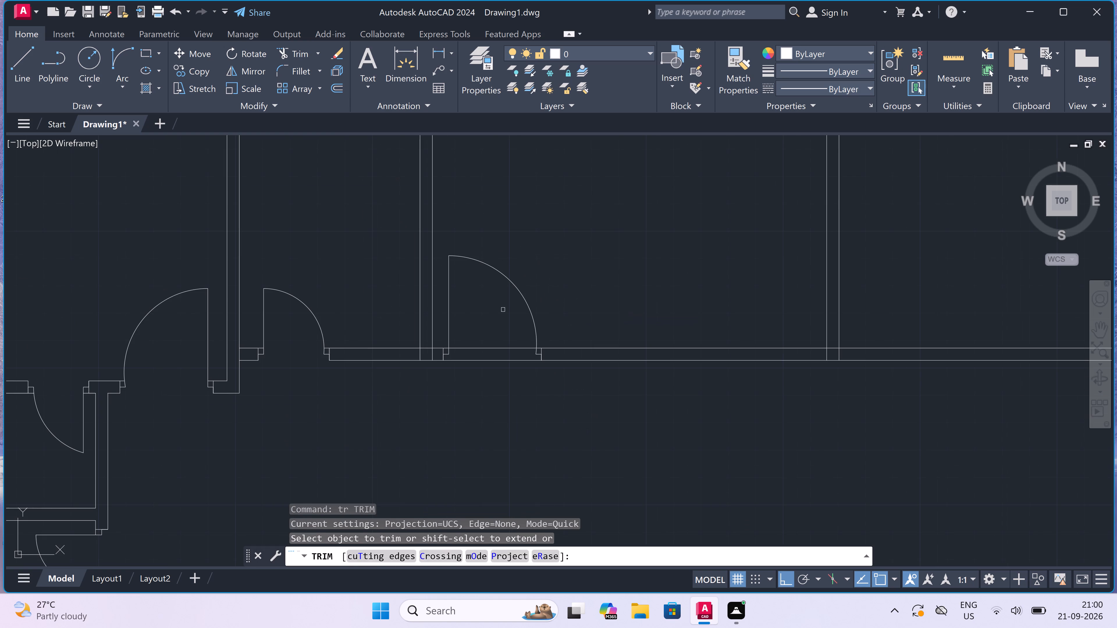
left_click_drag(491, 326, 490, 335)
left_click_drag(462, 441, 462, 439)
left_click(476, 341)
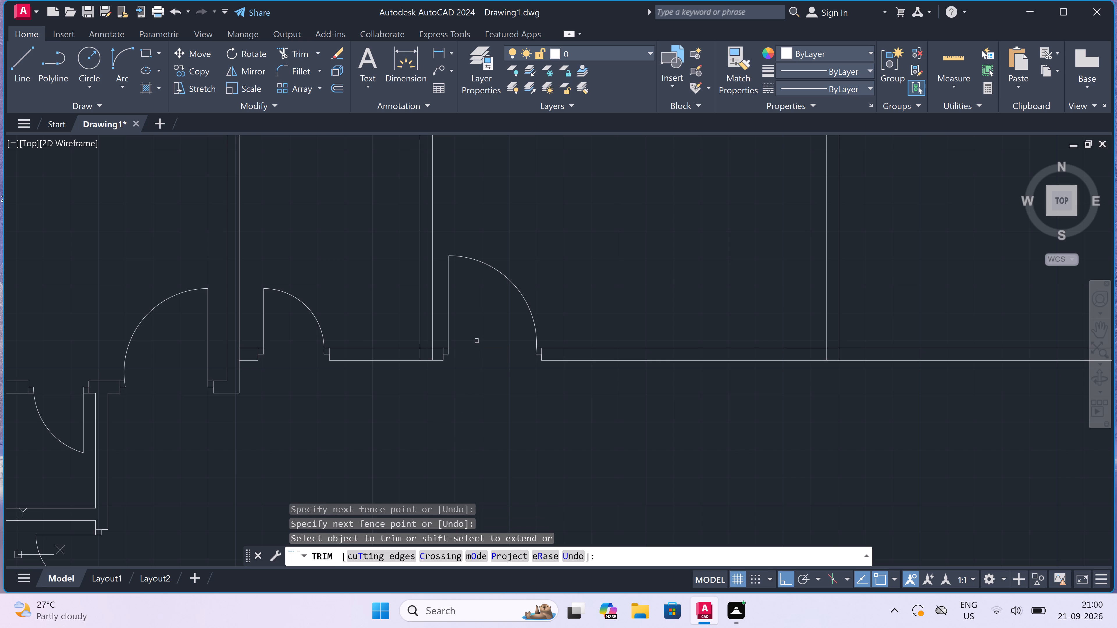
Trim the crossing lines where the wall between the second and third rooms meets the lower wall.
scroll(431, 348, "up", 2)
scroll(396, 357, "up", 1)
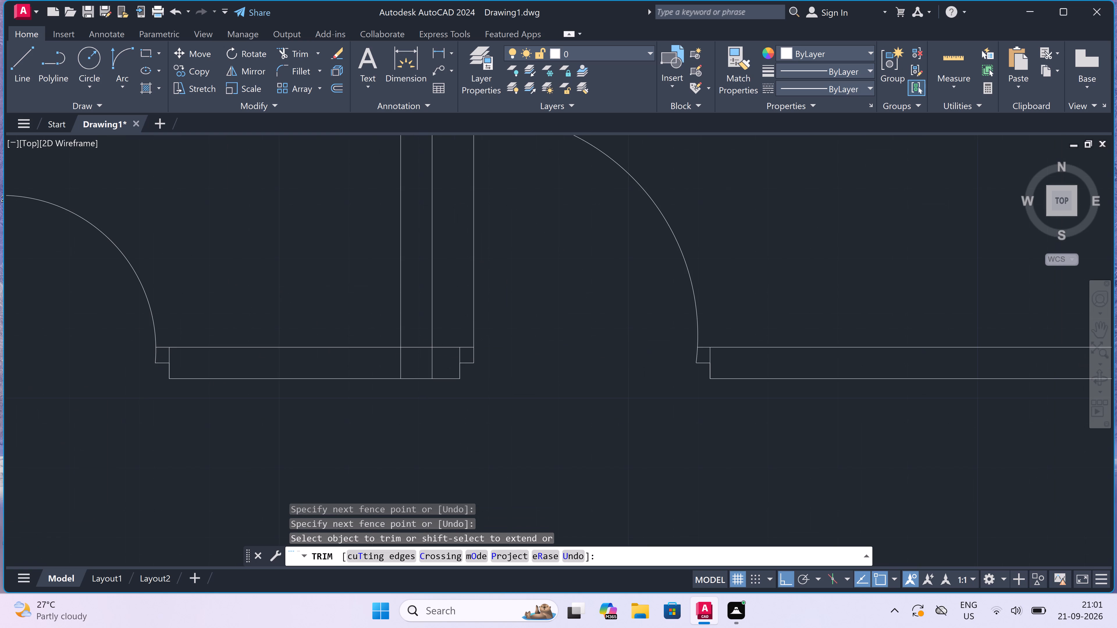
left_click_drag(396, 357, 403, 359)
left_click(460, 362)
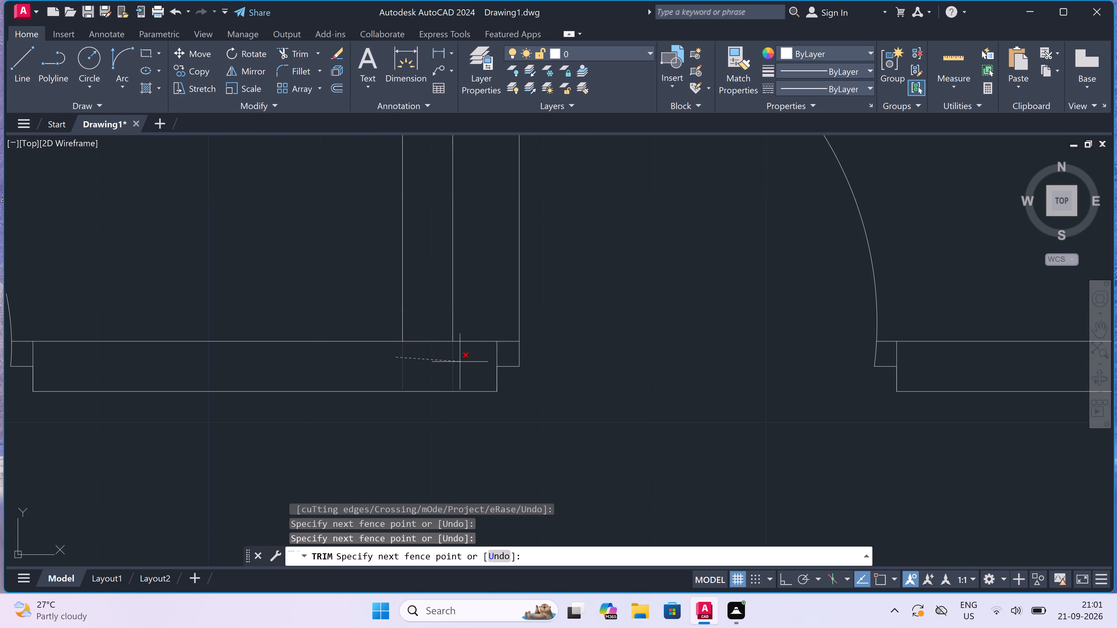
left_click_drag(437, 351, 436, 346)
left_click(436, 331)
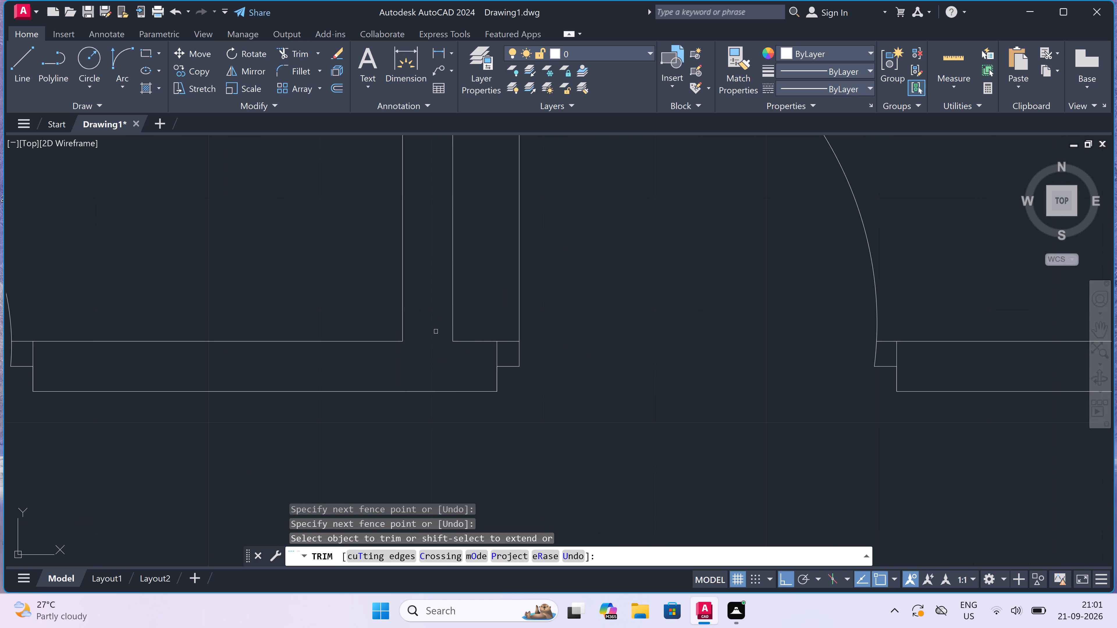
scroll(436, 331, "down", 3)
key("Escape")
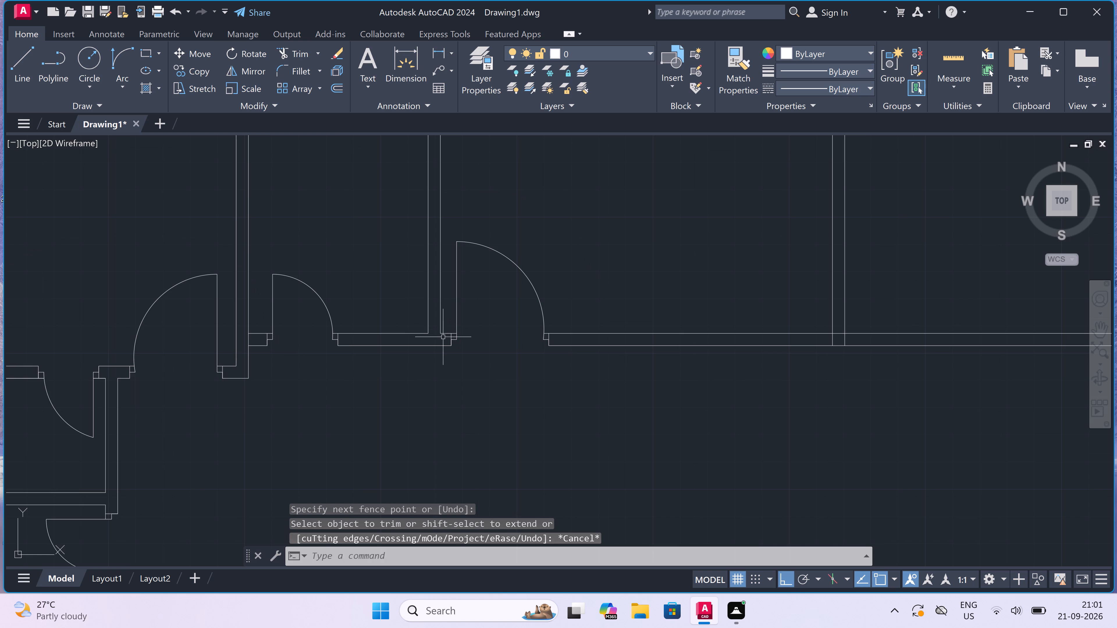
Draw the fourth room's door jamb across its lower wall near the fifth room, with a 2" stop and a 3' leaf extending up into the room.
scroll(443, 337, "down", 3)
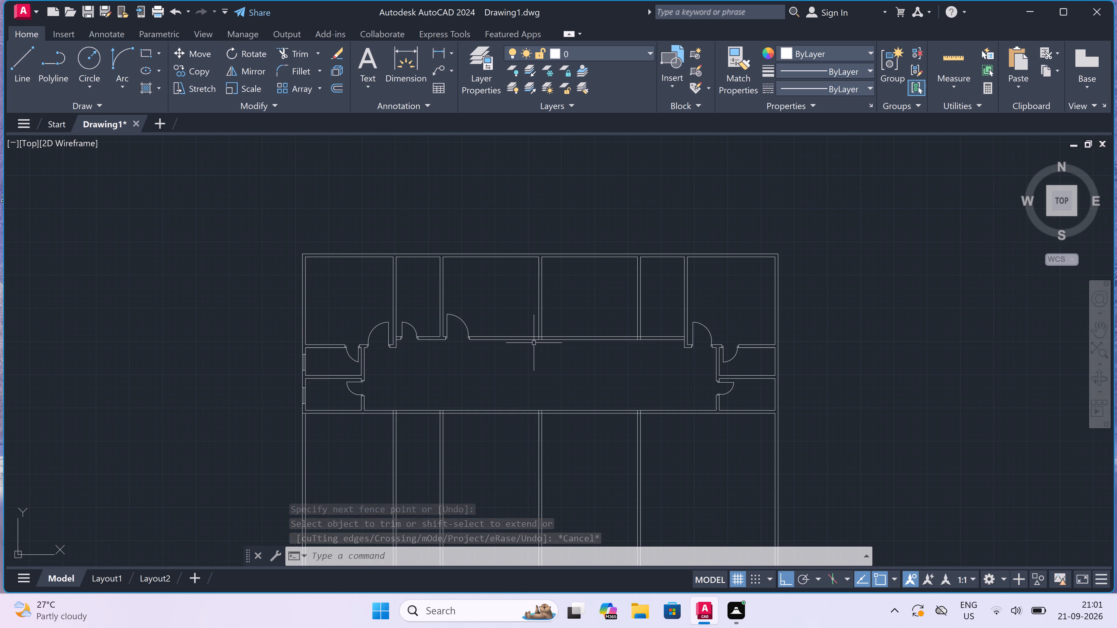
scroll(653, 340, "up", 3)
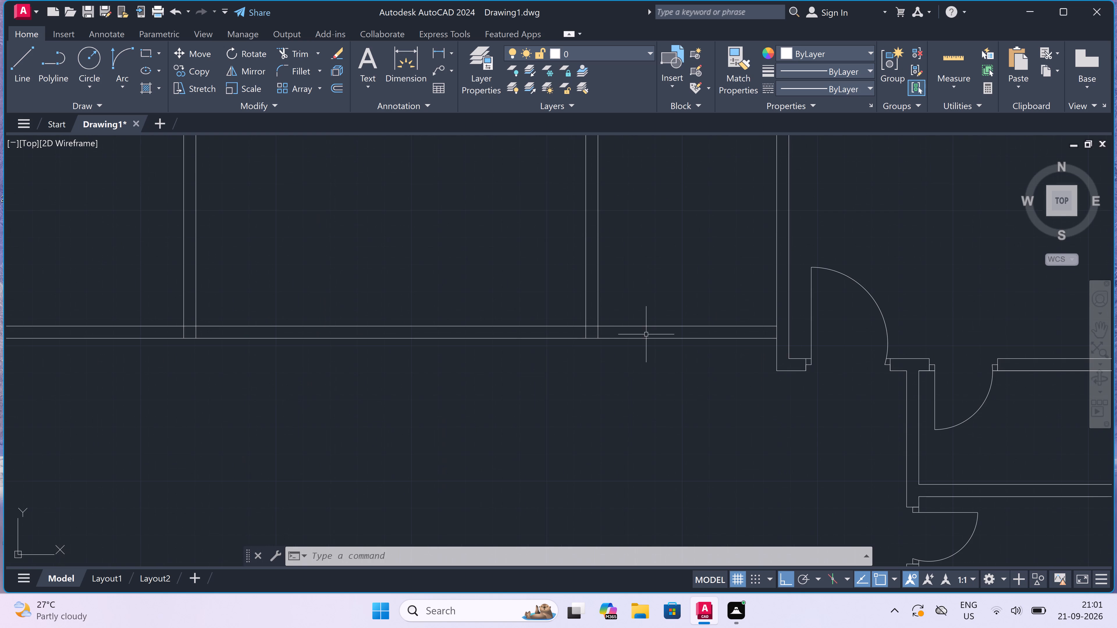
key("l")
key("space")
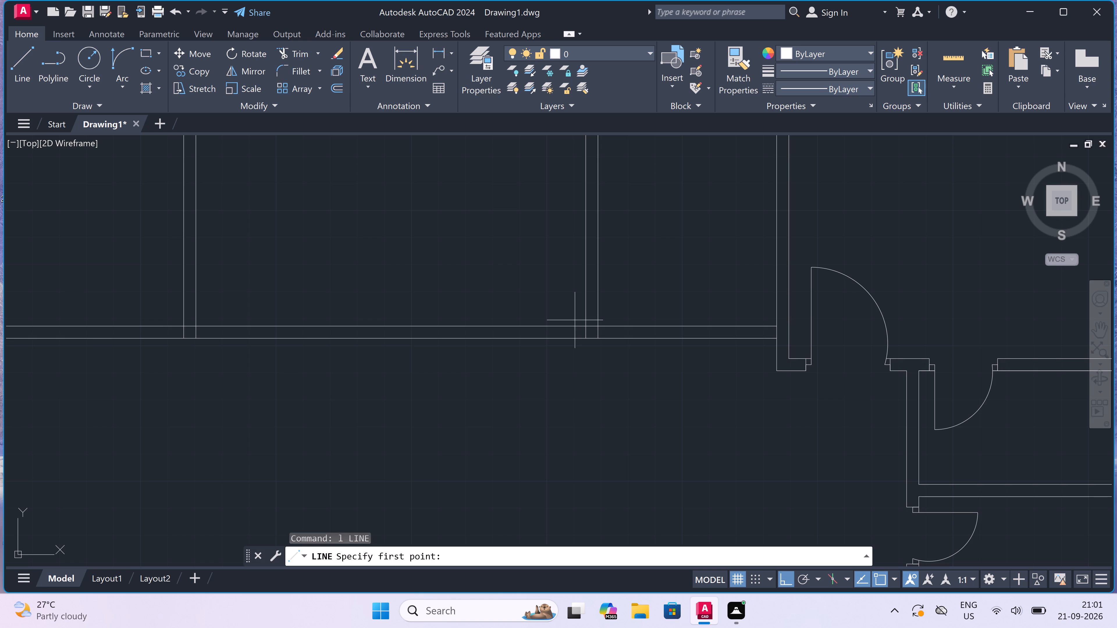
scroll(566, 327, "up", 2)
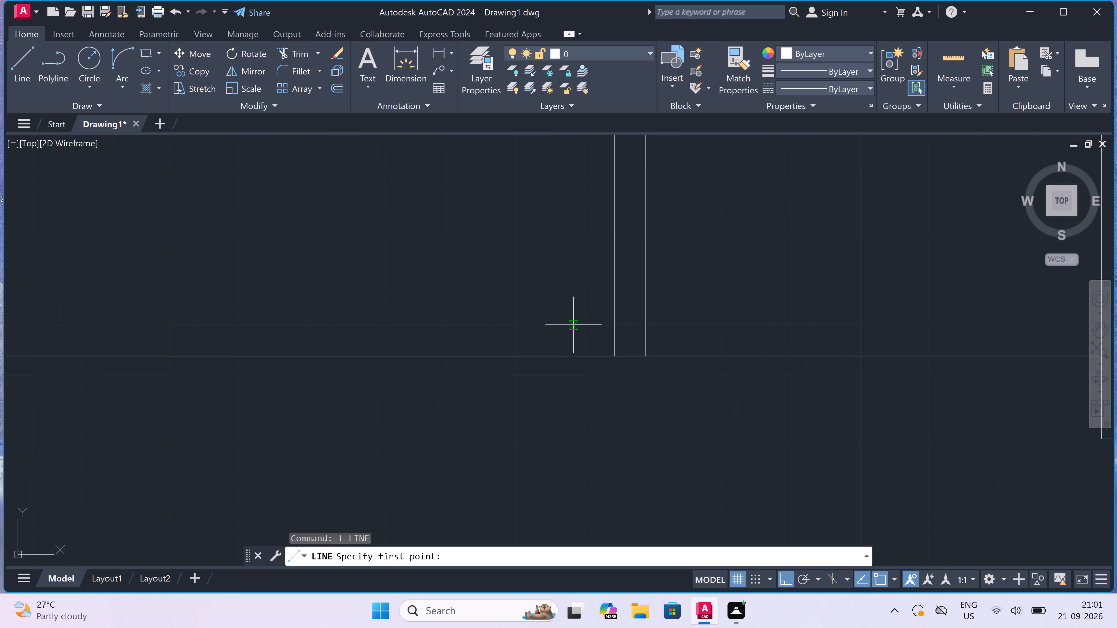
left_click(573, 325)
left_click(575, 352)
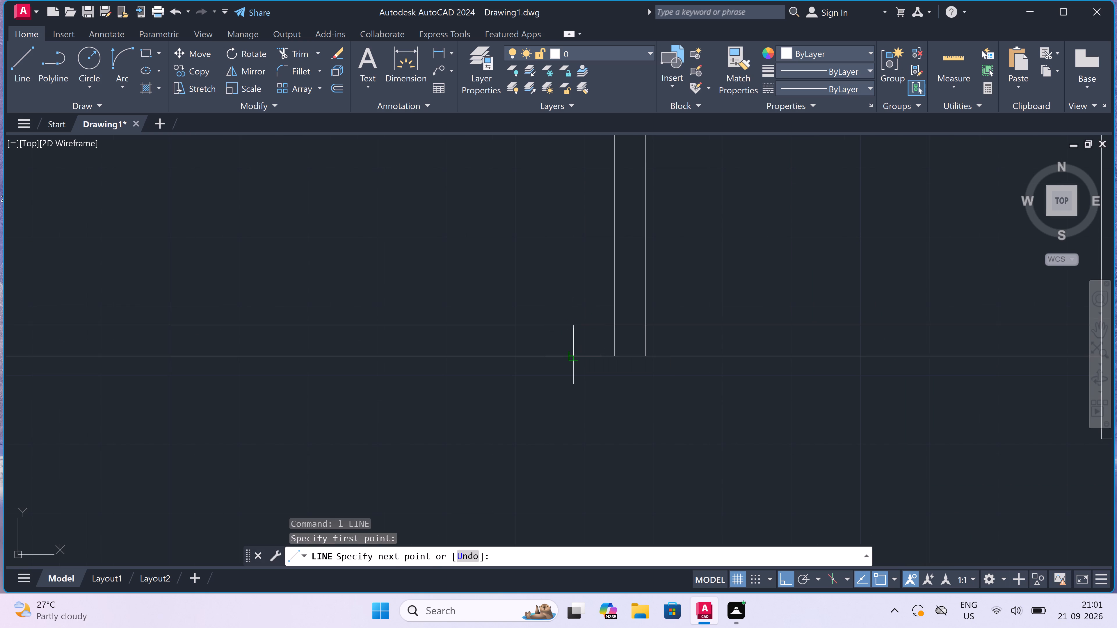
left_click(574, 341)
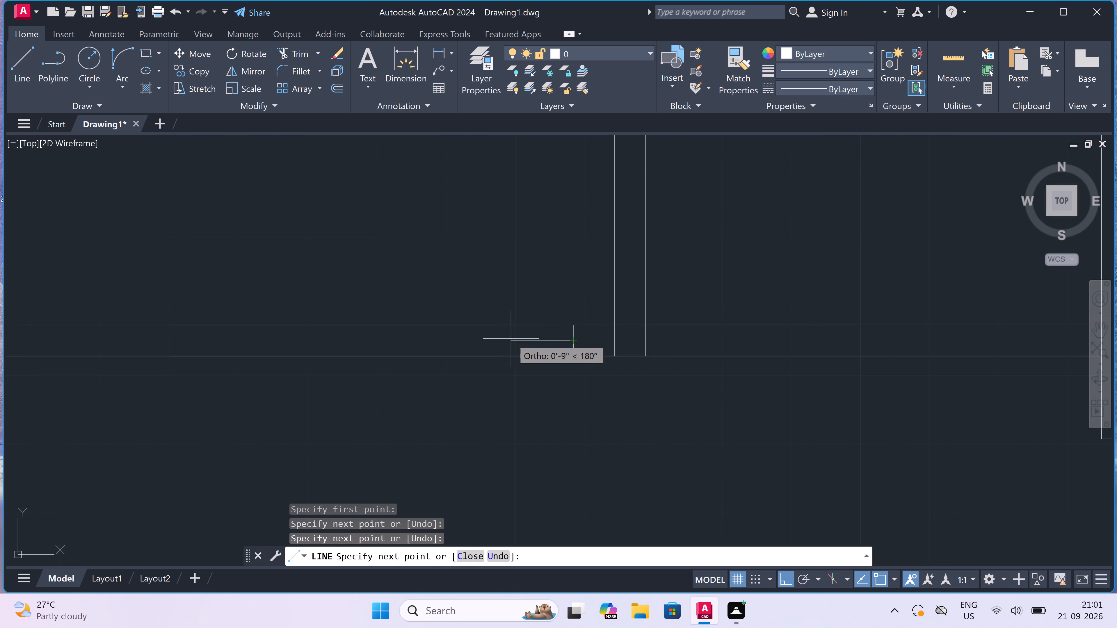
type("2\"")
key("space")
type("3'")
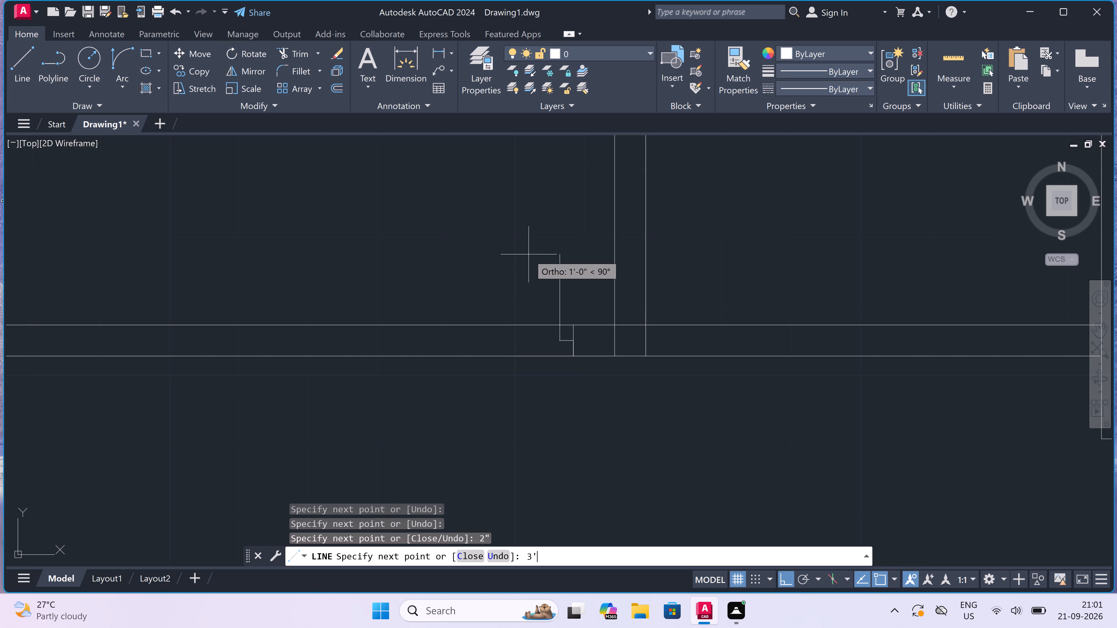
key("space")
key("Escape")
Draw the opposite jamb across the fourth room's lower wall, with a 2" stop facing the door leaf.
scroll(531, 256, "down", 3)
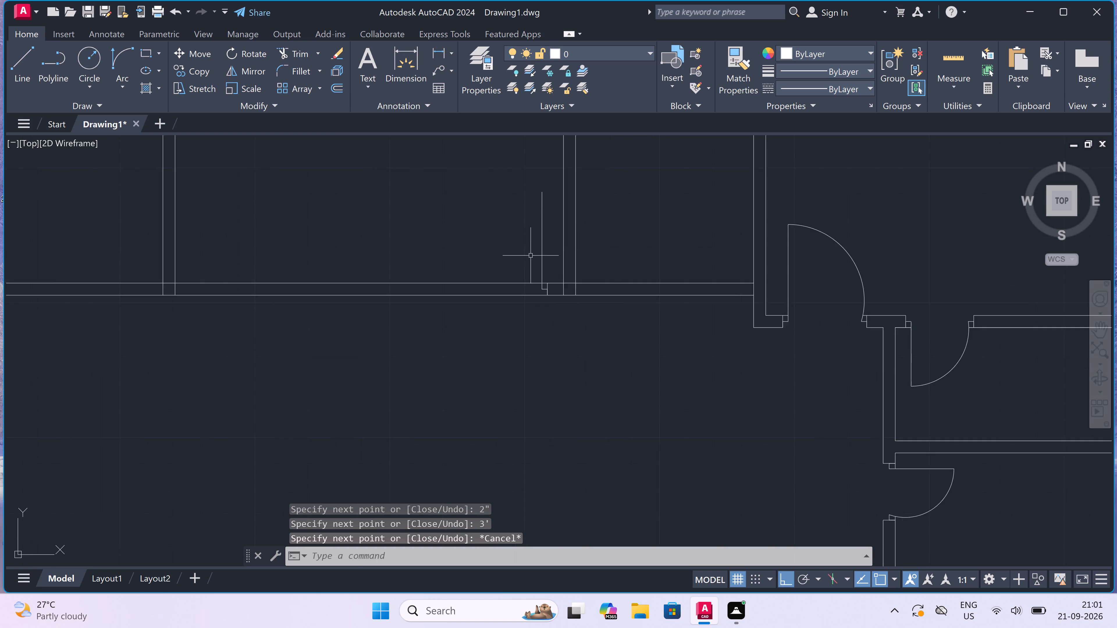
scroll(486, 229, "up", 2)
key("space")
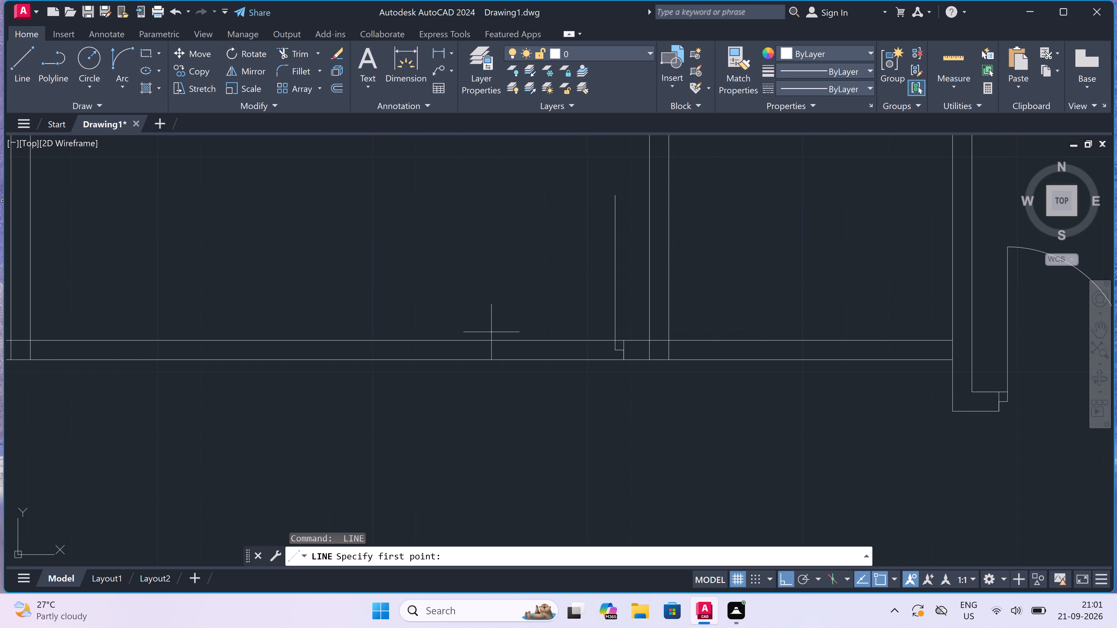
left_click(492, 343)
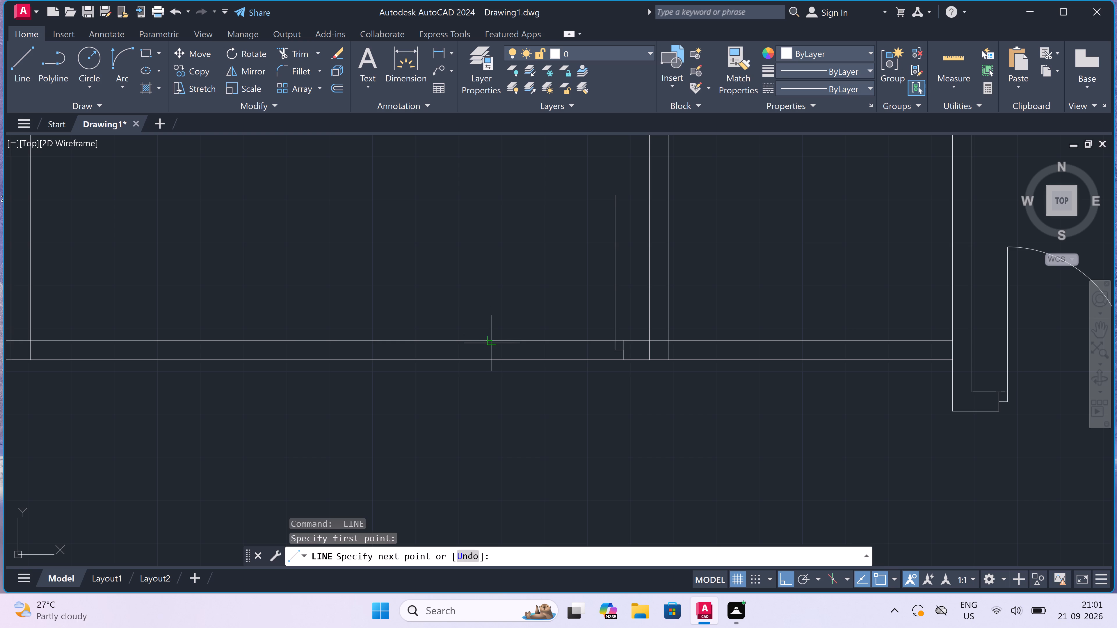
left_click(488, 359)
left_click_drag(489, 354, 500, 354)
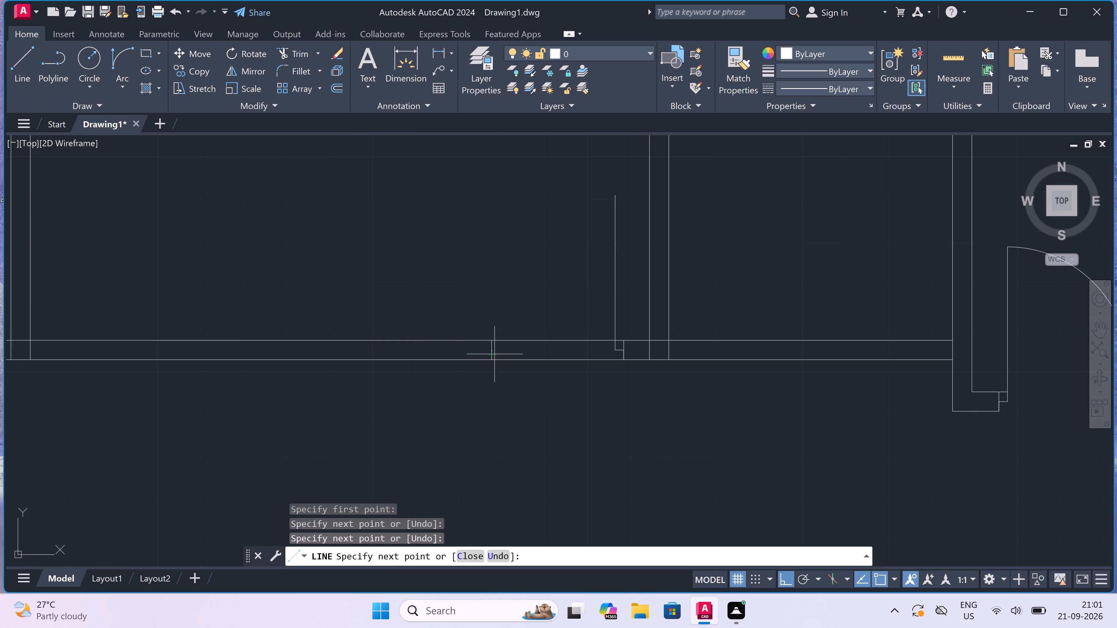
type("2\"")
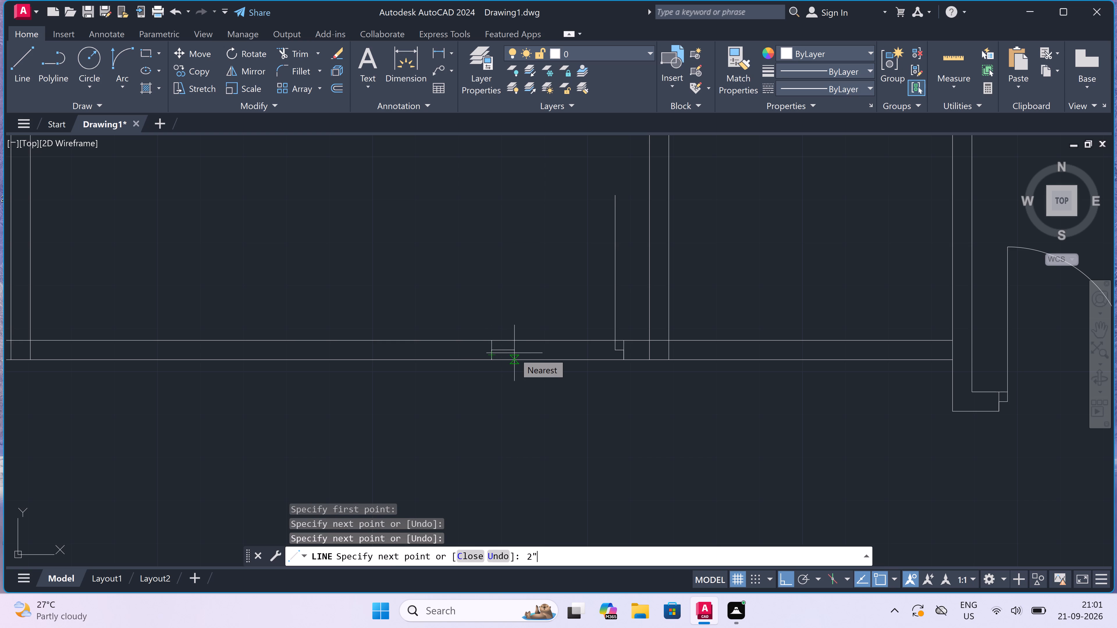
key("space")
key("Escape")
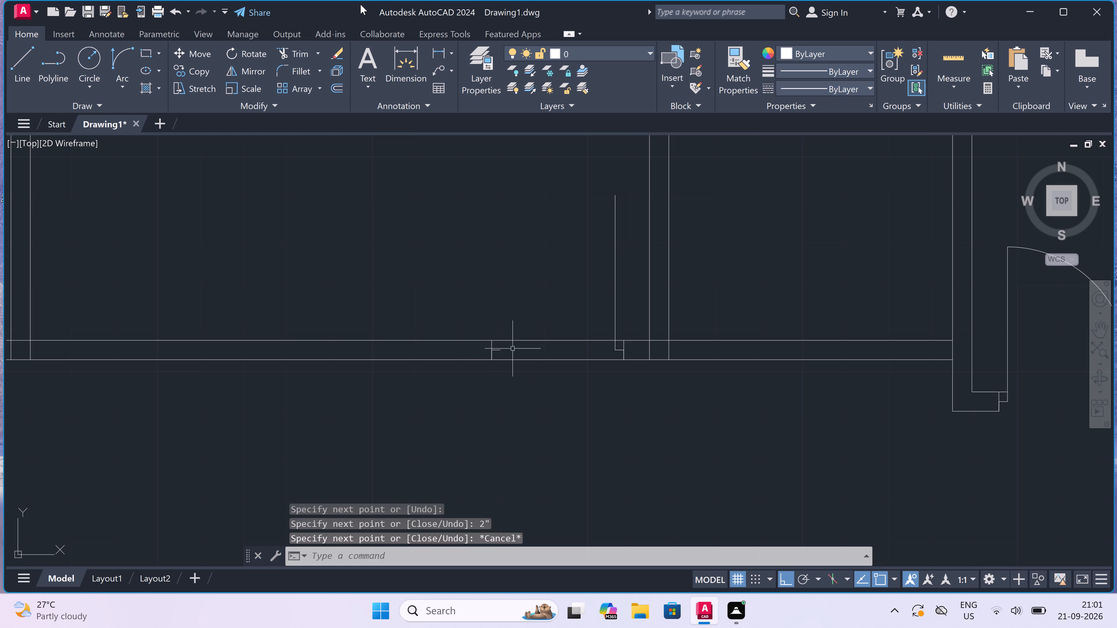
Draw the fourth room's door swing arc from the leaf's upper end to the opposite jamb's stop.
left_click_drag(117, 58, 126, 68)
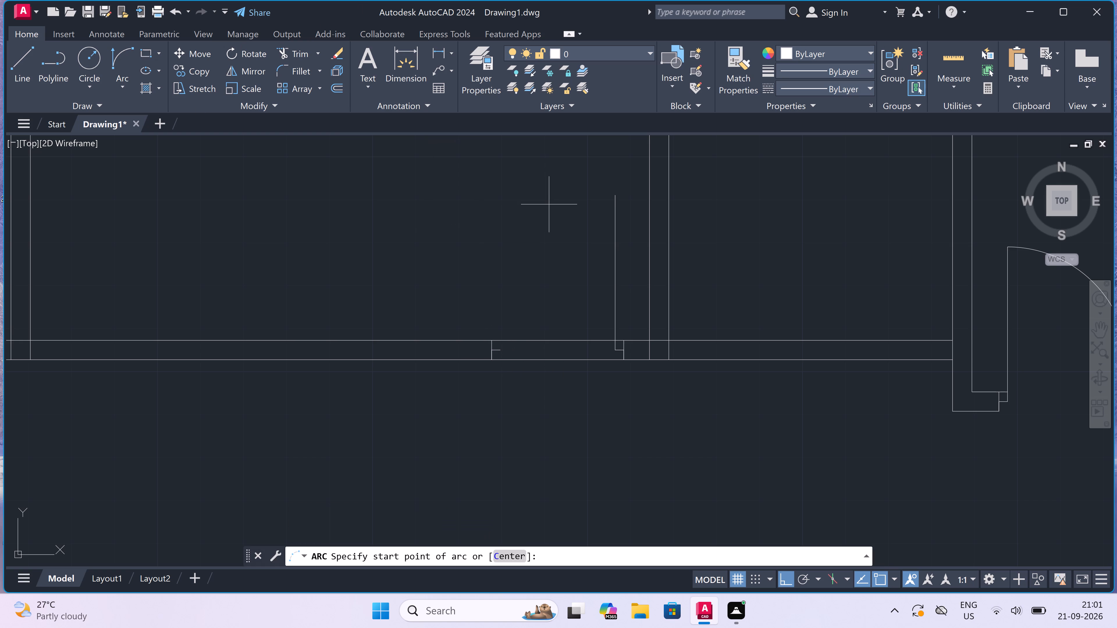
left_click_drag(611, 192, 607, 204)
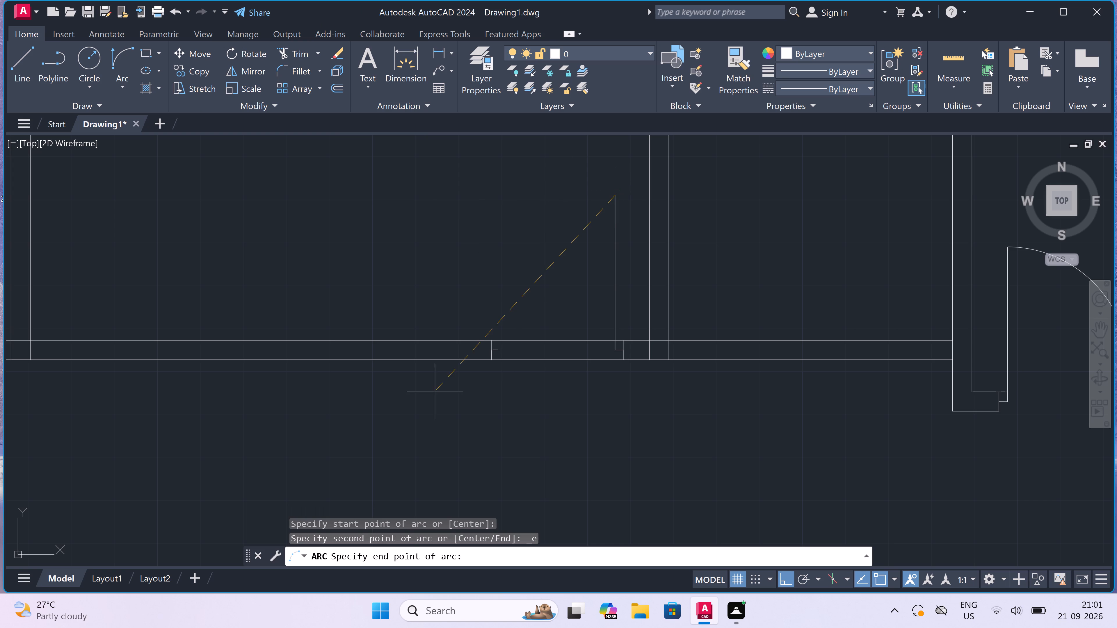
left_click(500, 350)
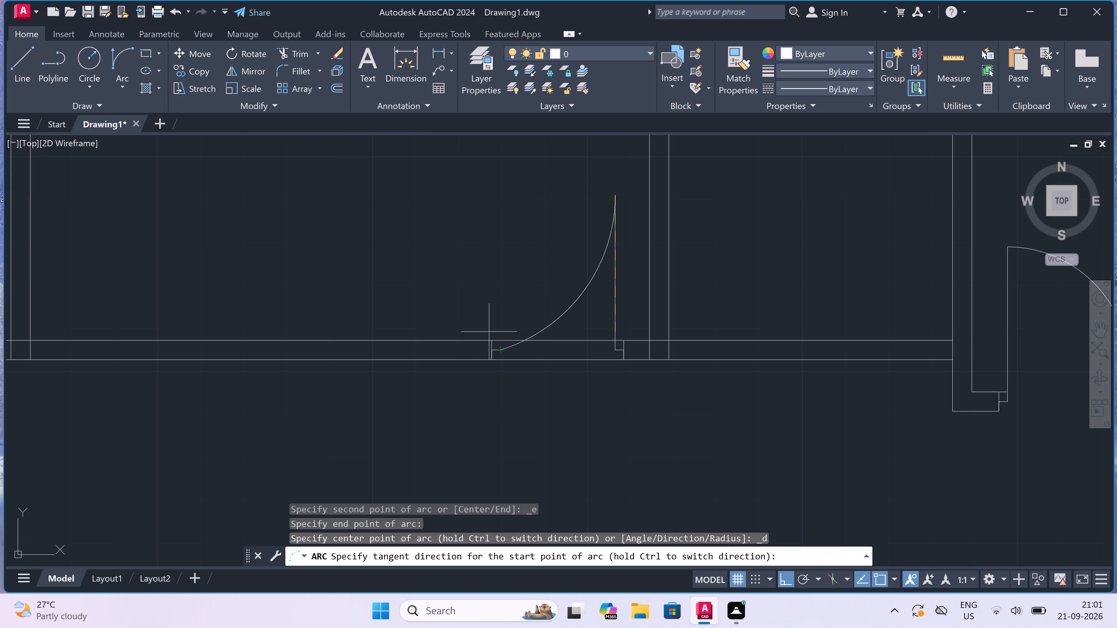
left_click(425, 258)
Trim both lower wall lines between the jambs to open the fourth room's doorway.
key("t")
key("r")
key("space")
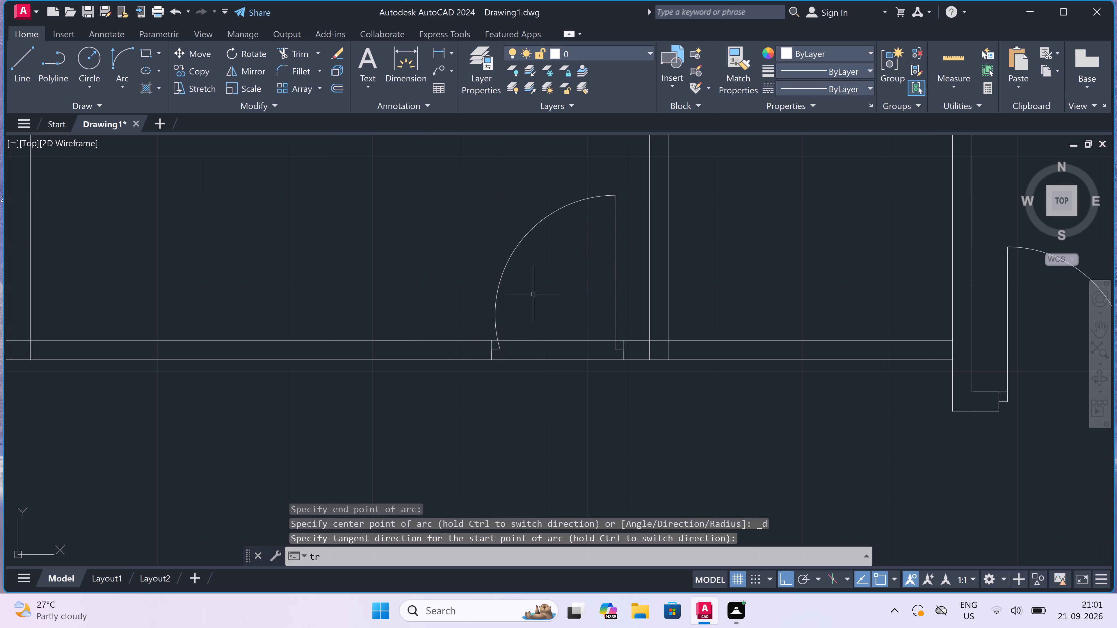
left_click_drag(545, 298, 548, 307)
left_click_drag(547, 378, 552, 378)
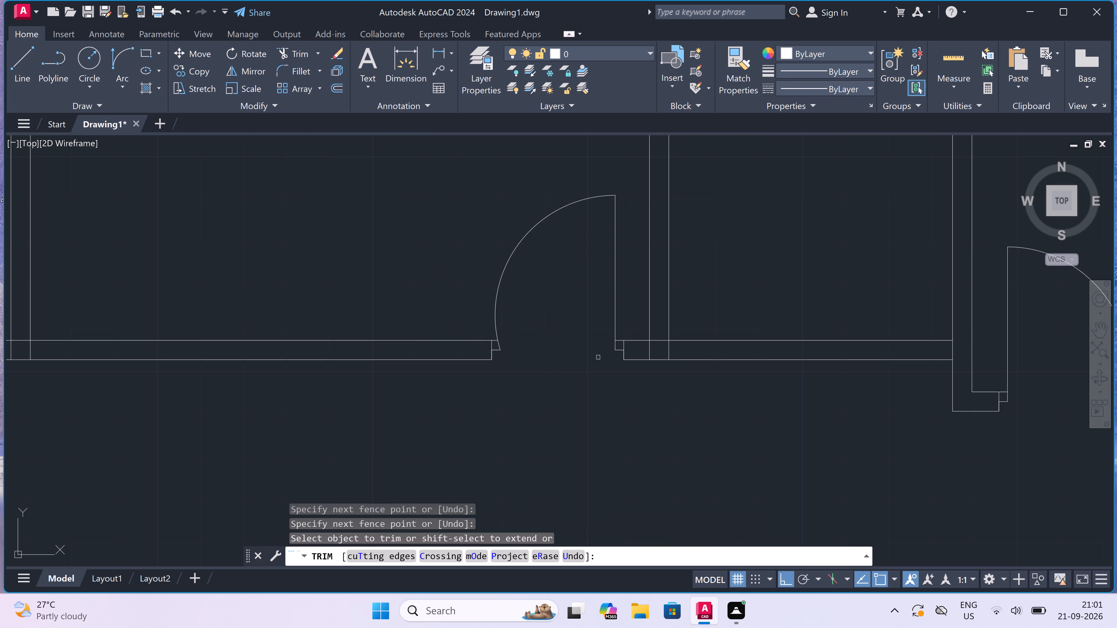
Trim the crossing lines where the wall between the fourth and fifth rooms meets the lower wall.
scroll(649, 347, "up", 1)
left_click(648, 345)
left_click(686, 345)
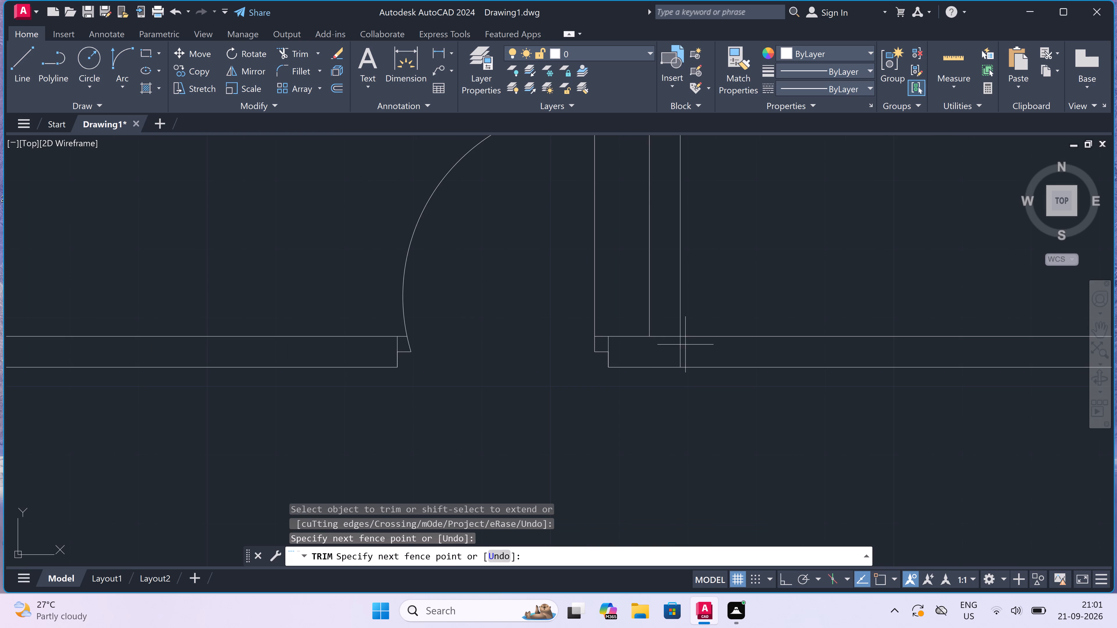
left_click(668, 345)
left_click(668, 345)
left_click(668, 329)
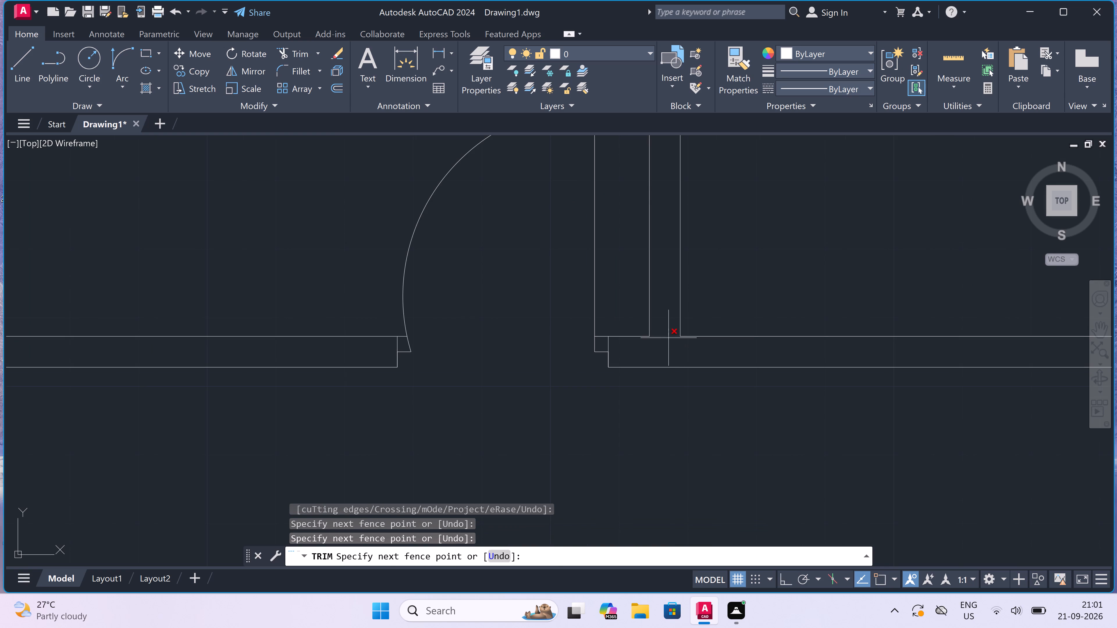
left_click(666, 351)
scroll(593, 364, "down", 3)
scroll(530, 372, "down", 2)
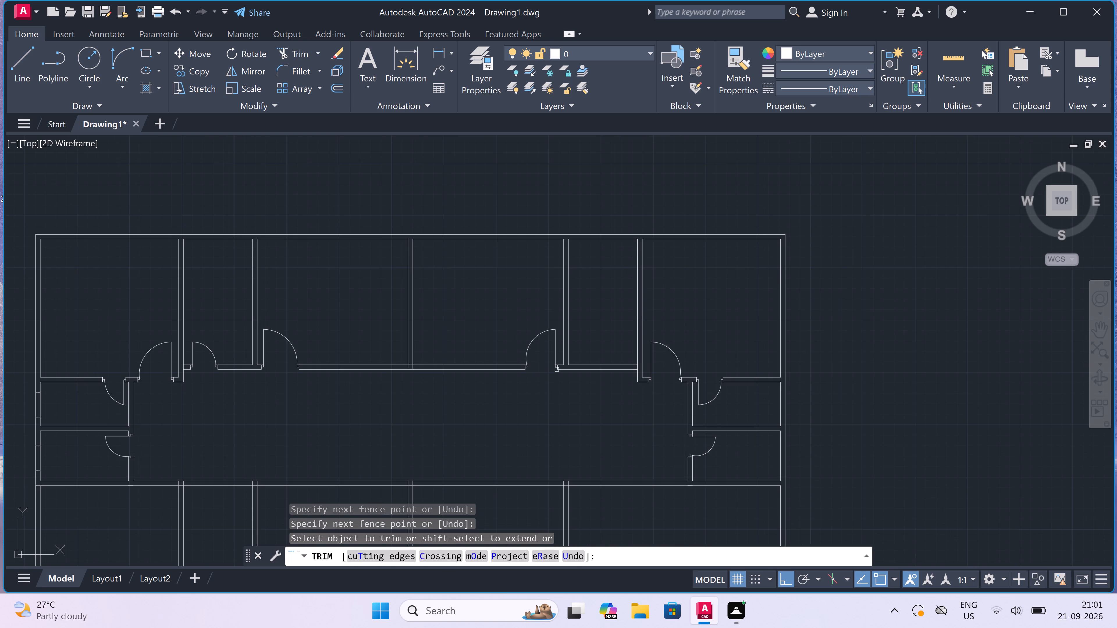
scroll(611, 340, "up", 2)
key("Escape")
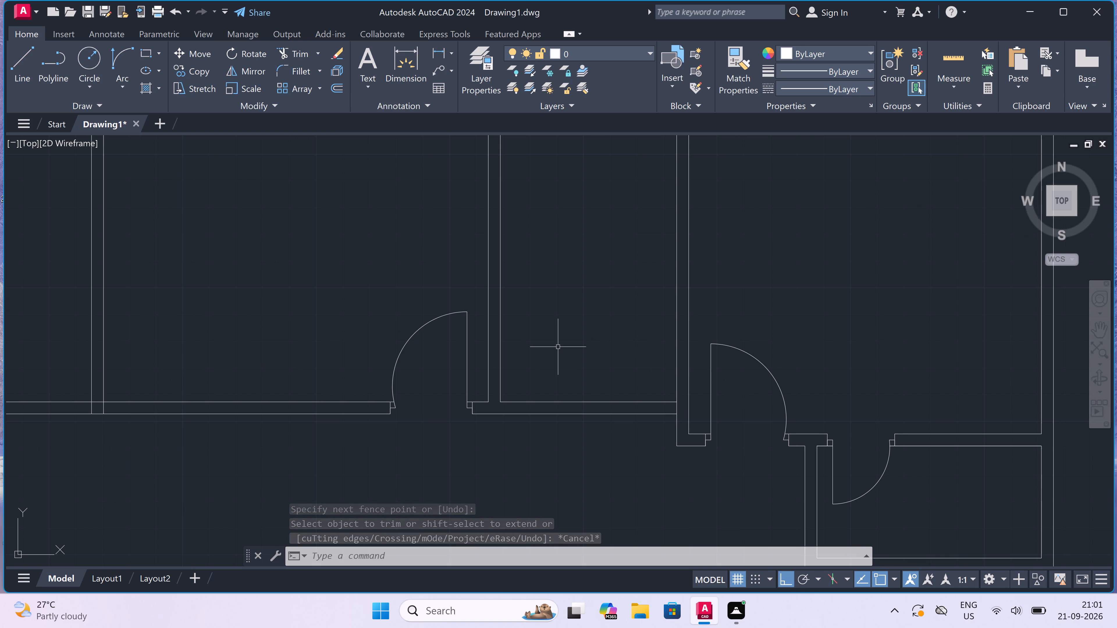
Draw the fifth room's door jamb across its lower wall near the sixth room, with a 2" stop and a 2' leaf extending up into the room.
key("l")
key("space")
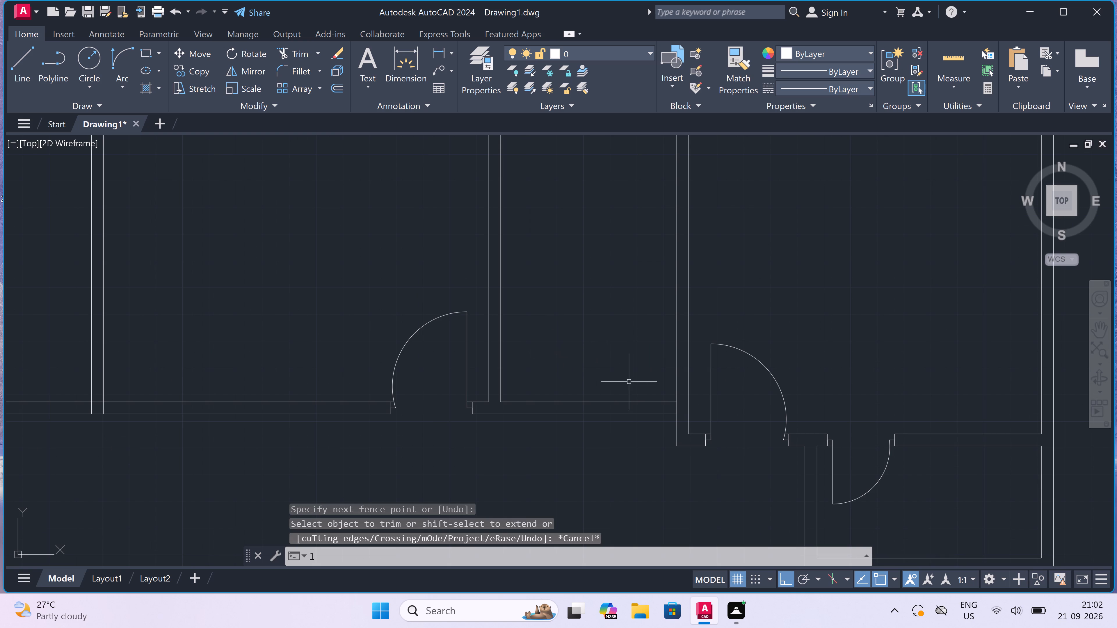
scroll(675, 417, "up", 2)
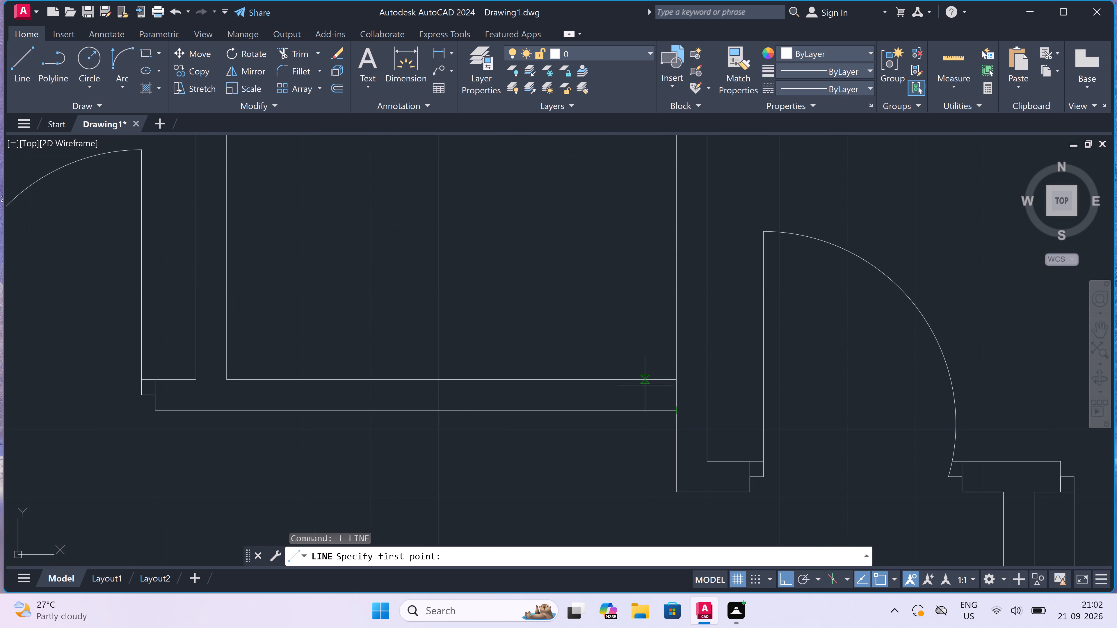
left_click(643, 383)
left_click(643, 413)
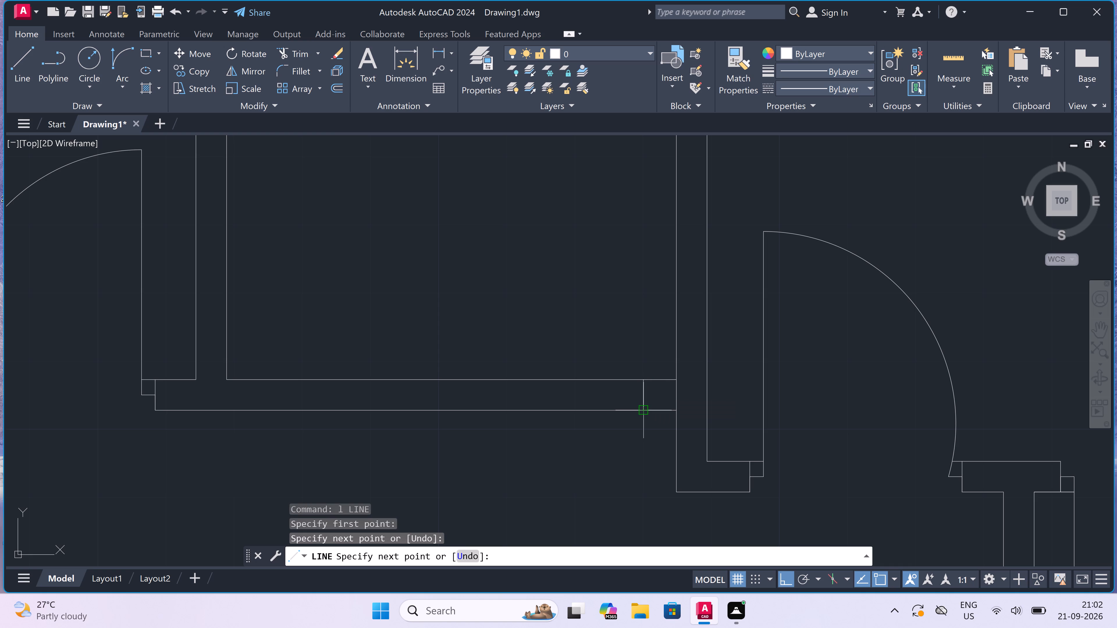
left_click(645, 397)
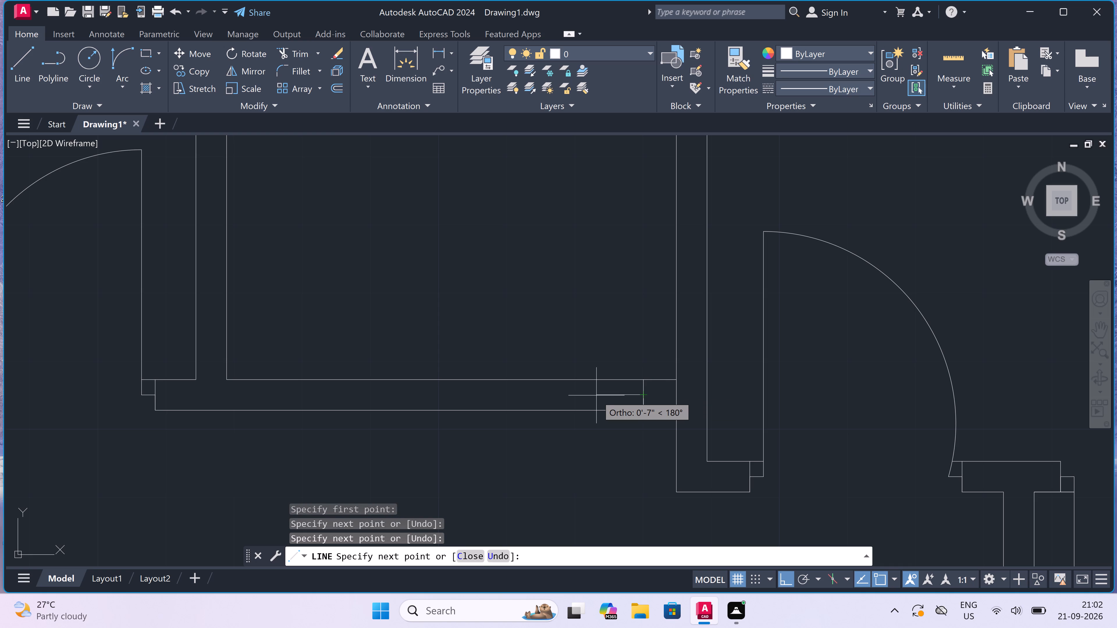
type("2\"")
key("space")
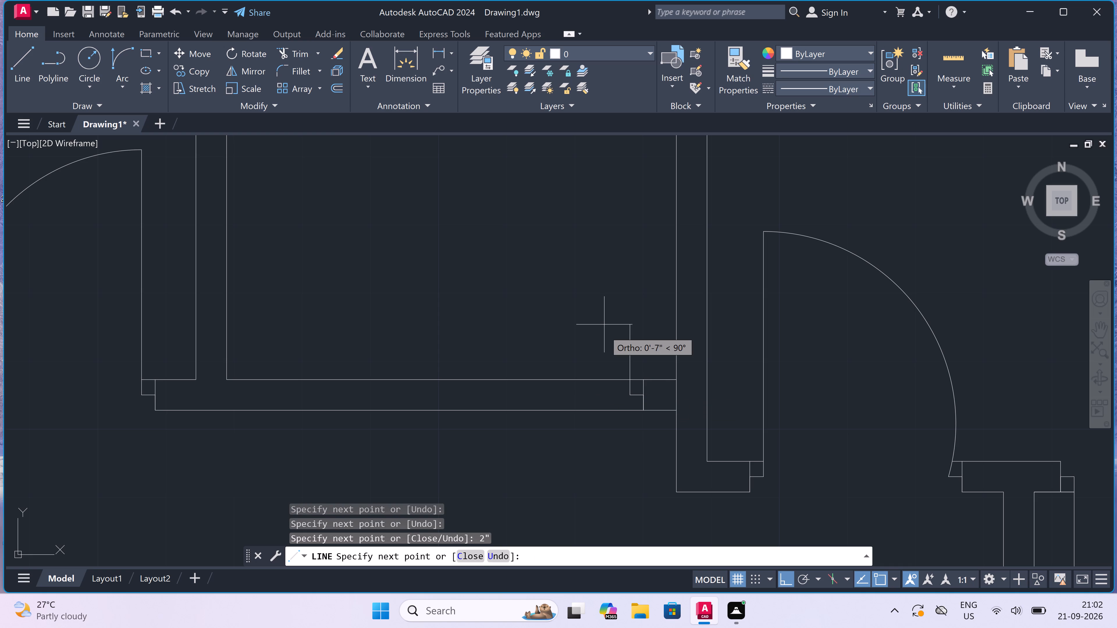
type("2'")
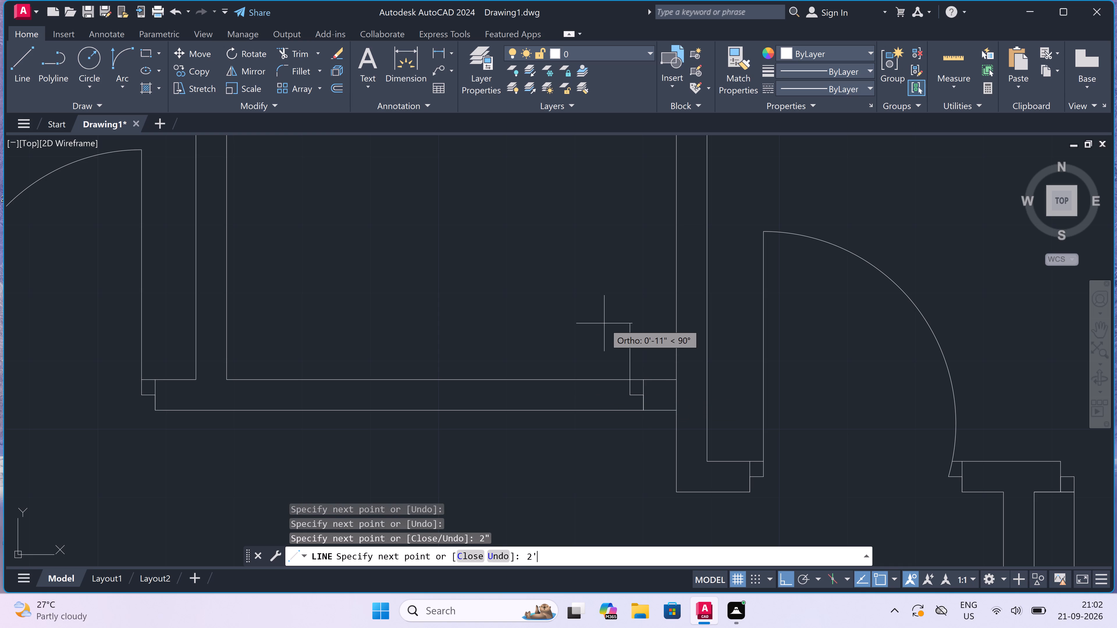
key("space")
key("Escape")
Draw the opposite jamb across the fifth room's lower wall, with a 2" stop facing the door leaf.
key("space")
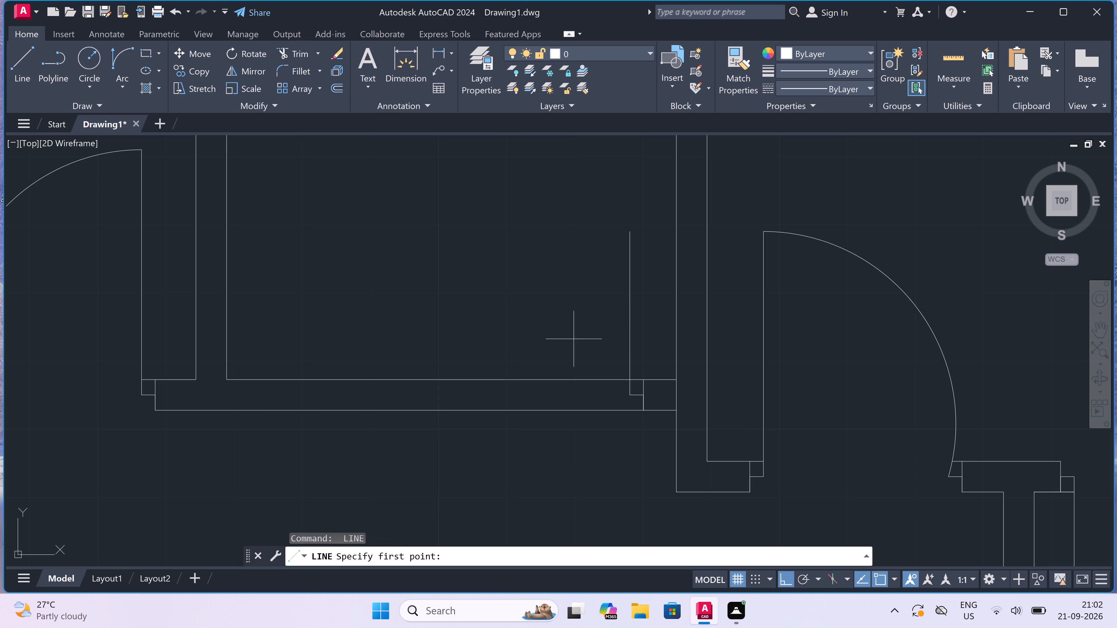
left_click(511, 379)
left_click(511, 413)
left_click(513, 398)
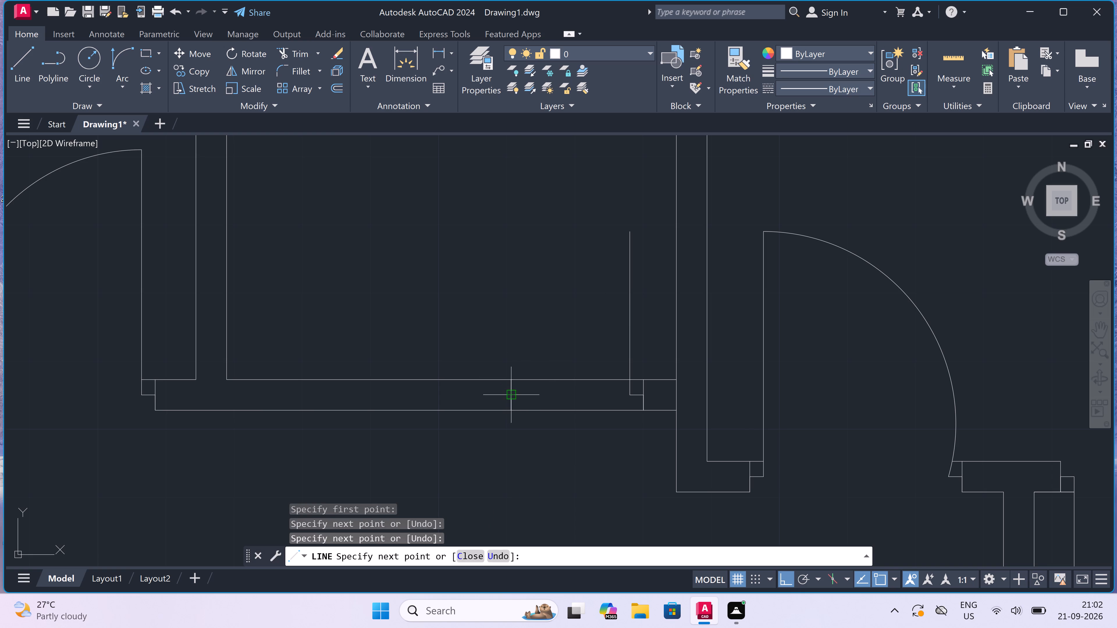
type("2\"")
key("space")
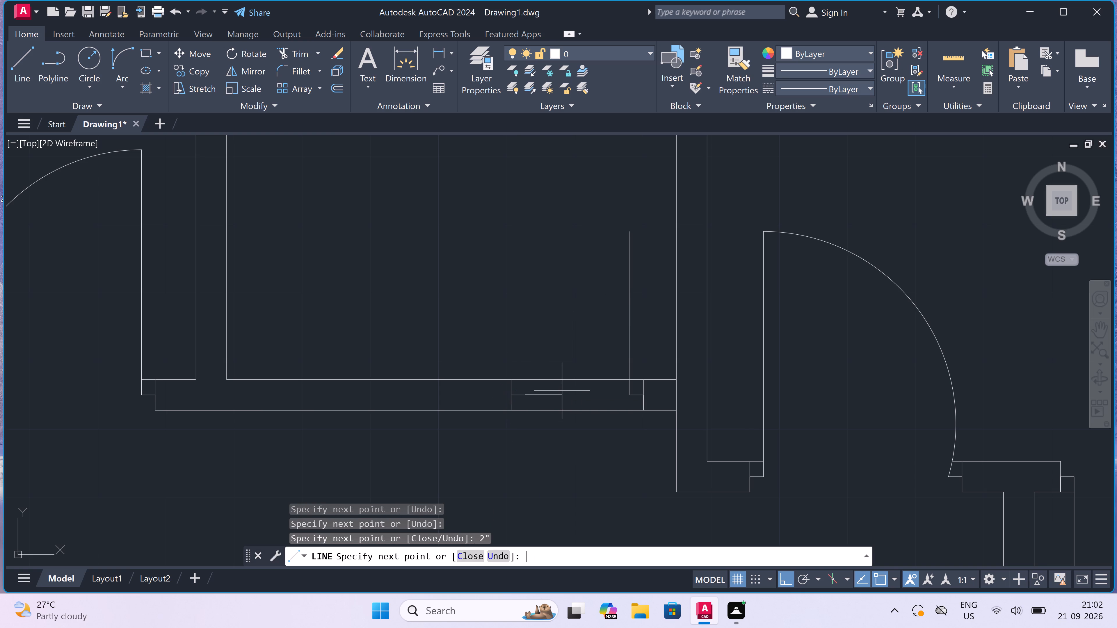
key("Escape")
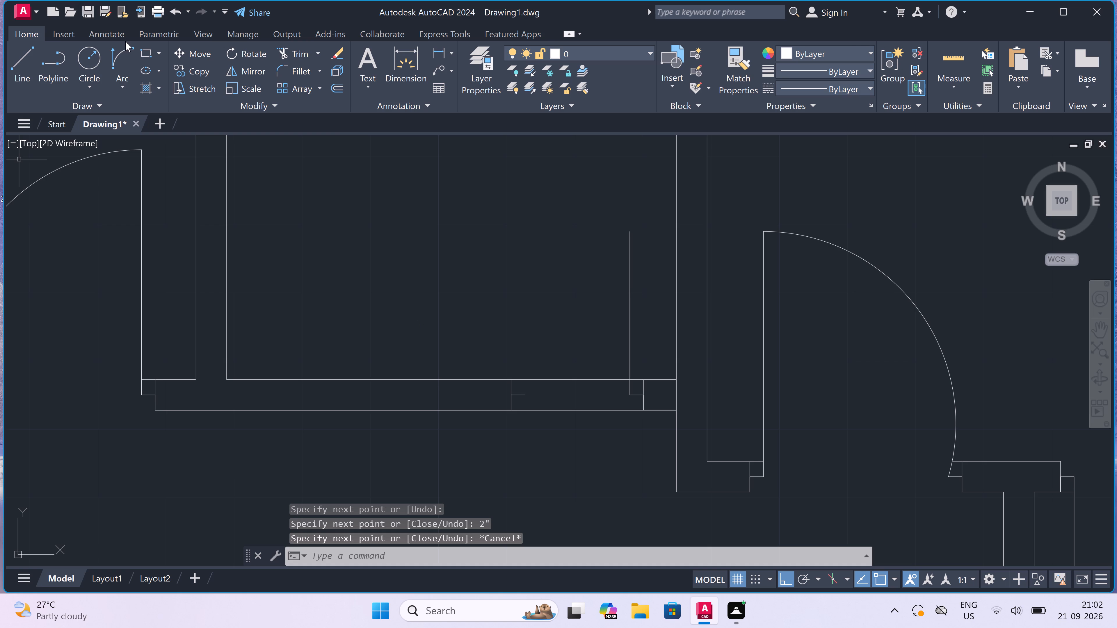
Draw the fifth room's door swing arc from the leaf's upper end to the opposite jamb's stop, curving up into the room.
left_click(123, 48)
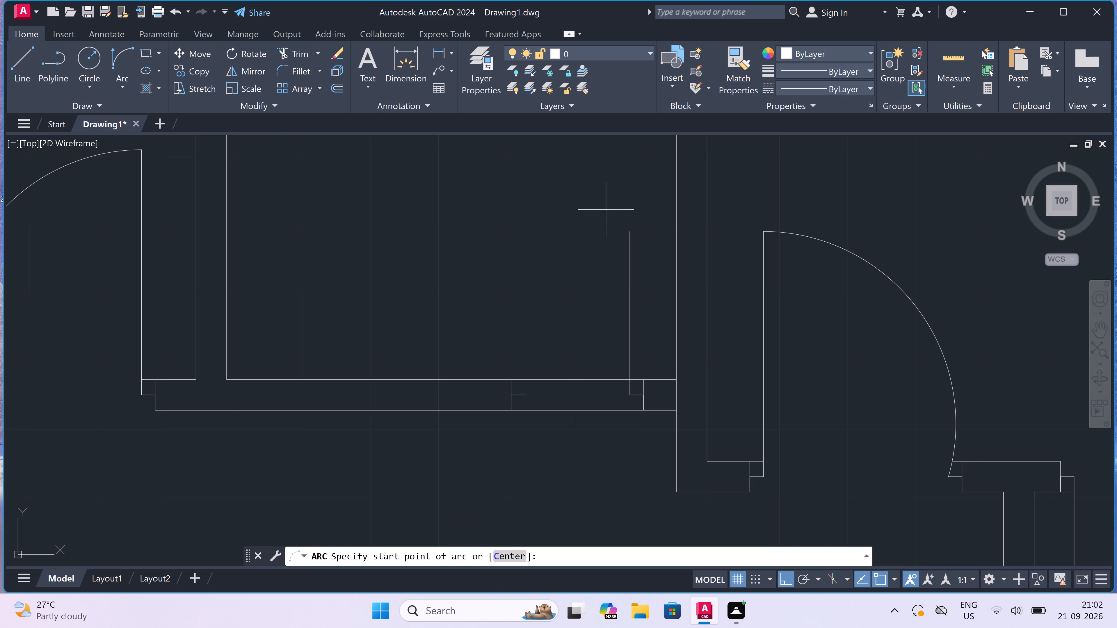
left_click(632, 229)
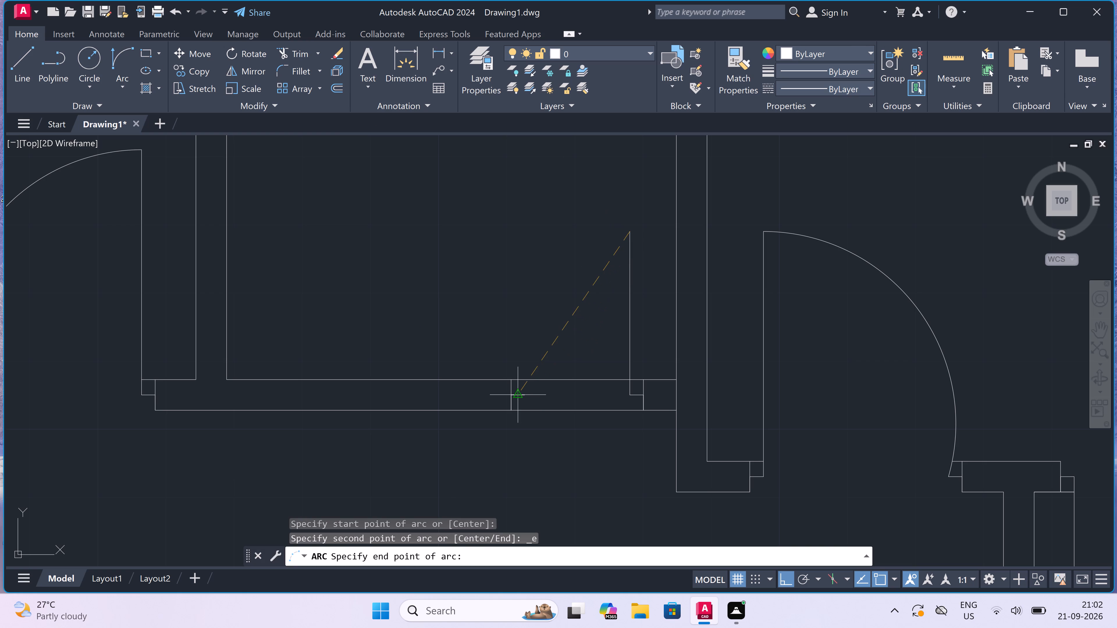
left_click(525, 397)
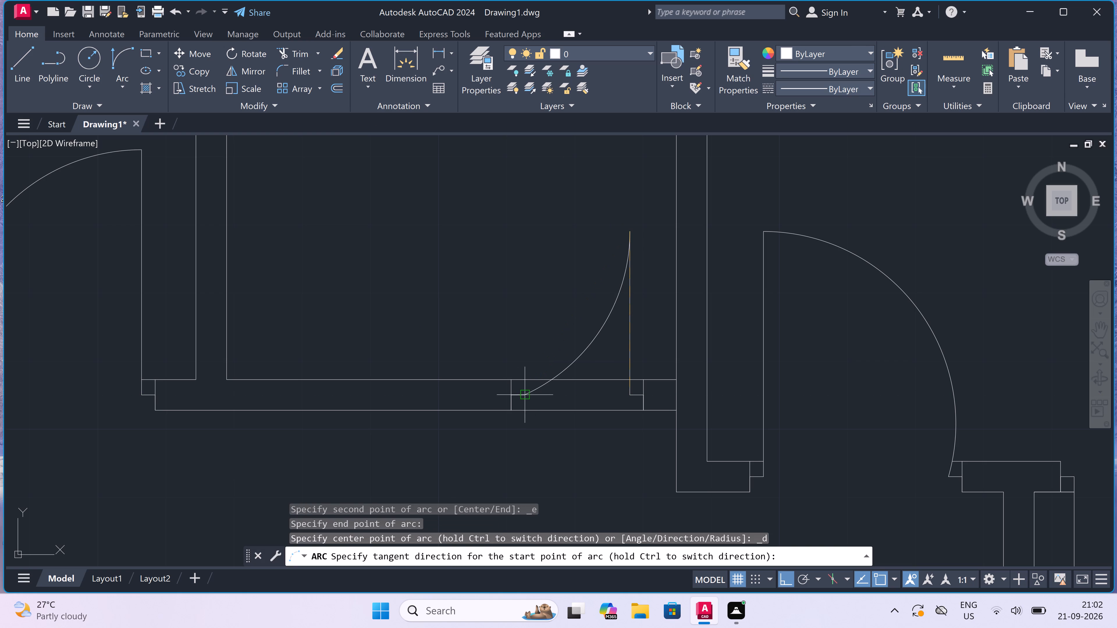
left_click(474, 272)
Trim both lower wall lines between the jambs to open the fifth room's doorway.
type("tr")
key("space")
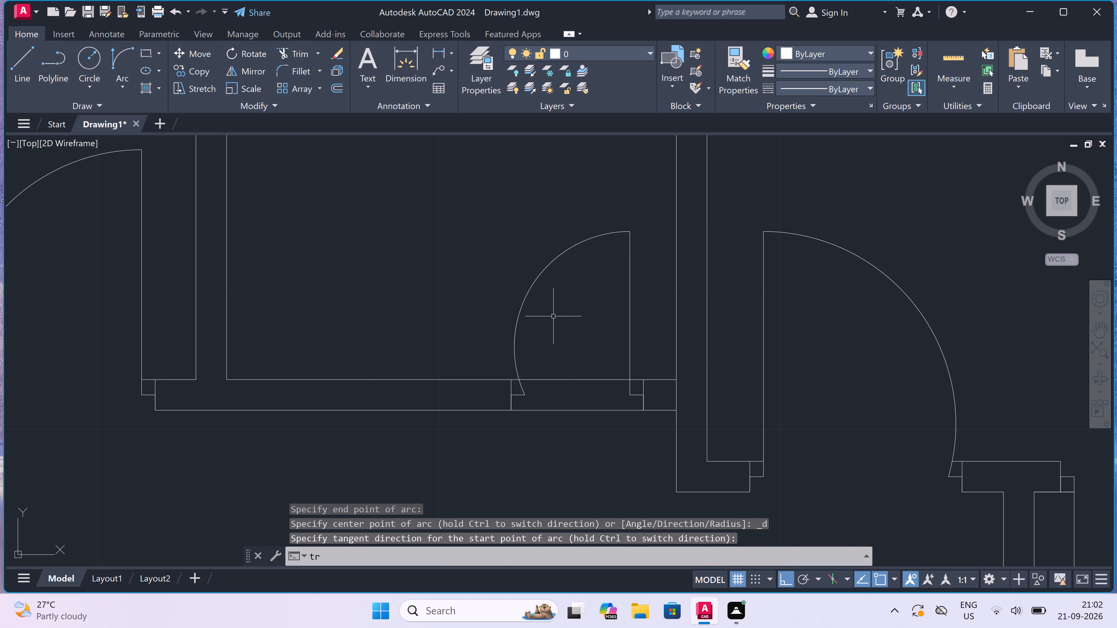
left_click_drag(570, 334, 572, 339)
left_click(575, 465)
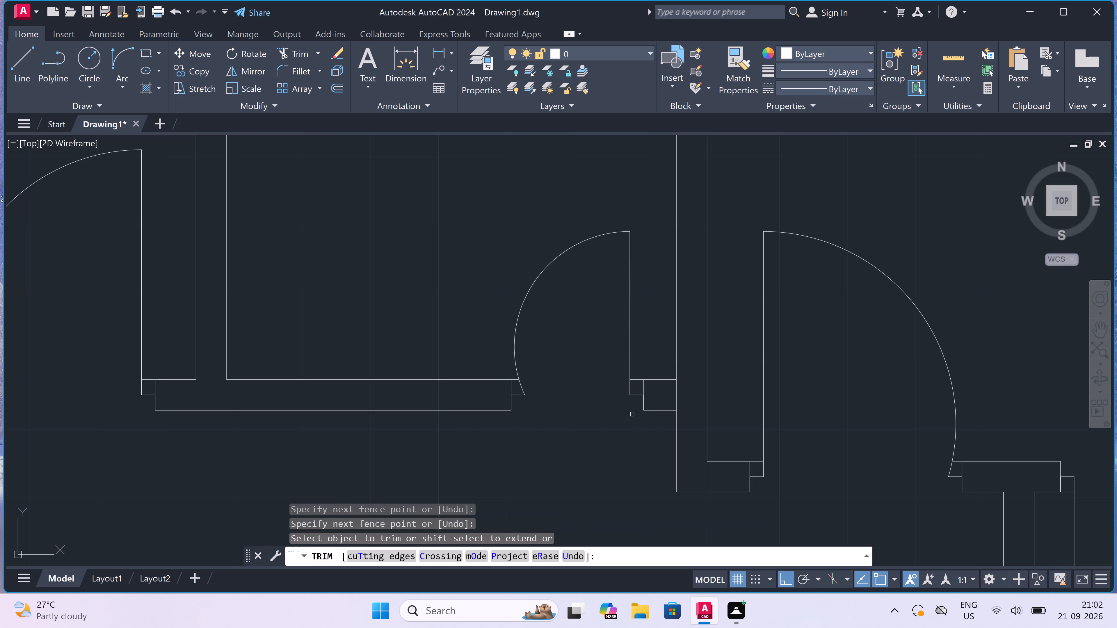
Trim the line crossing the fifth room's lower wall where it meets the wall of the sixth room.
left_click_drag(668, 401, 673, 399)
left_click(679, 395)
key("Escape")
Erase the four pairs of interior vertical wall lines below the central space, keeping the outer side walls.
scroll(536, 352, "down", 6)
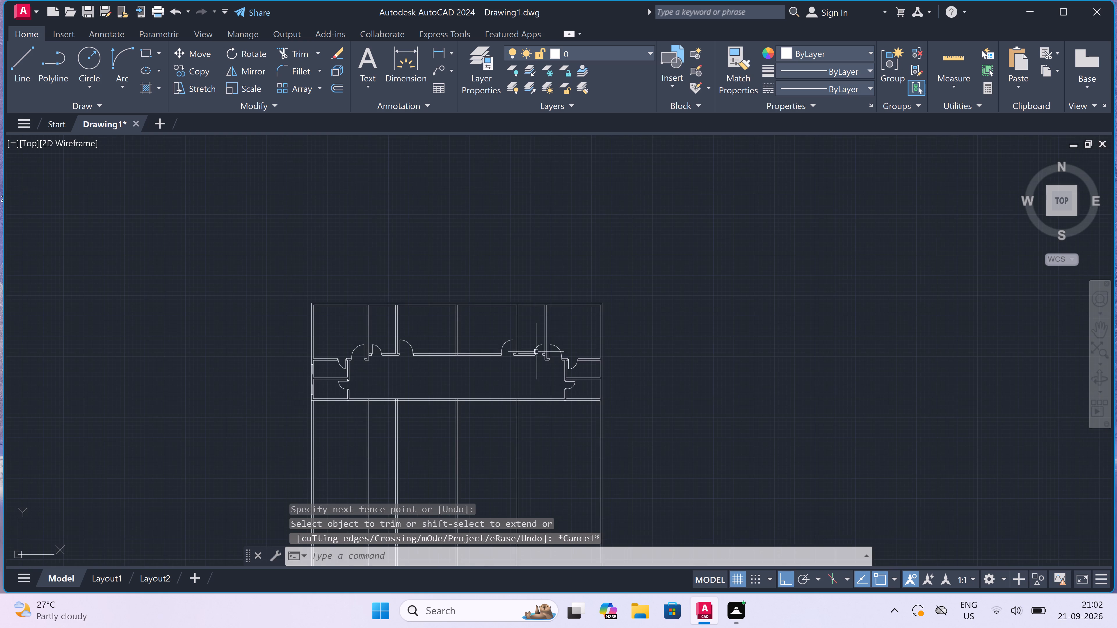
scroll(536, 355, "down", 1)
scroll(456, 408, "up", 1)
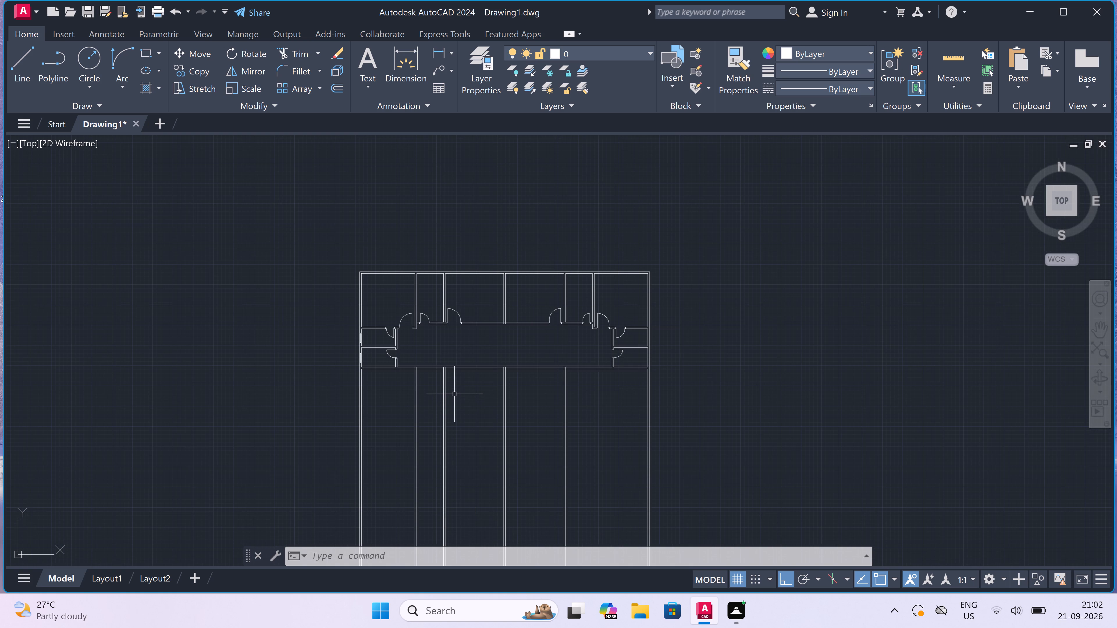
scroll(454, 394, "up", 1)
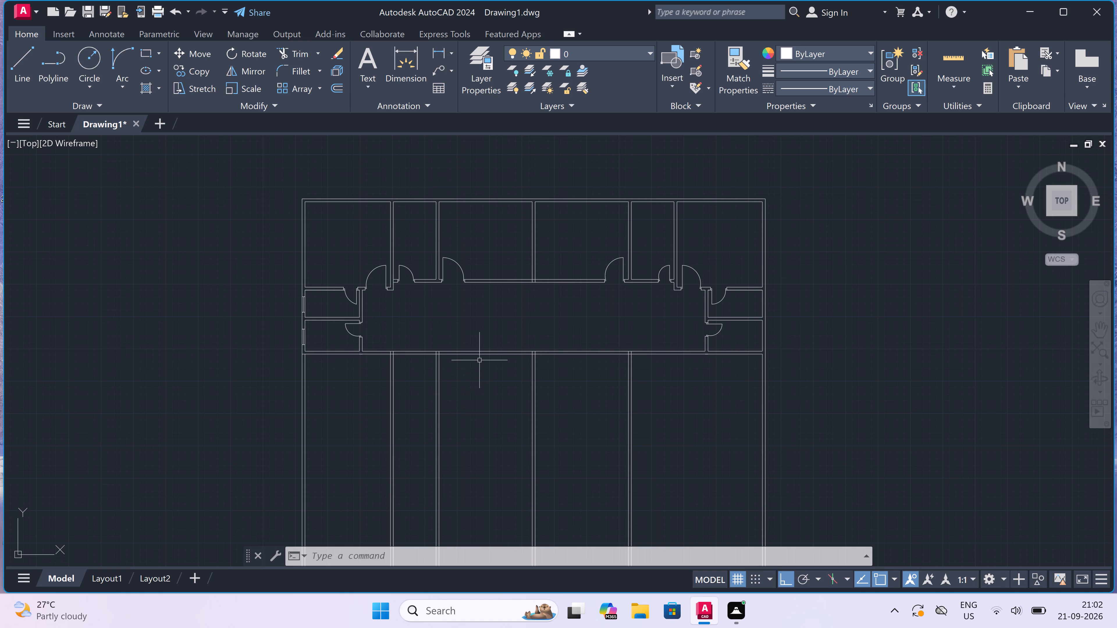
scroll(510, 336, "down", 1)
scroll(536, 390, "up", 1)
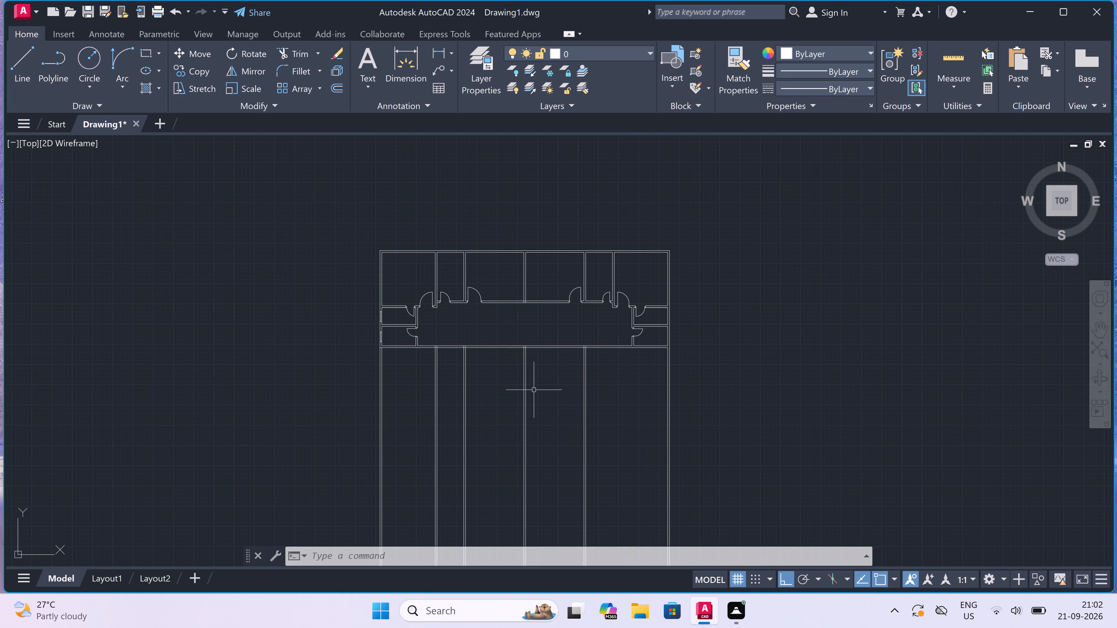
left_click_drag(645, 386, 633, 395)
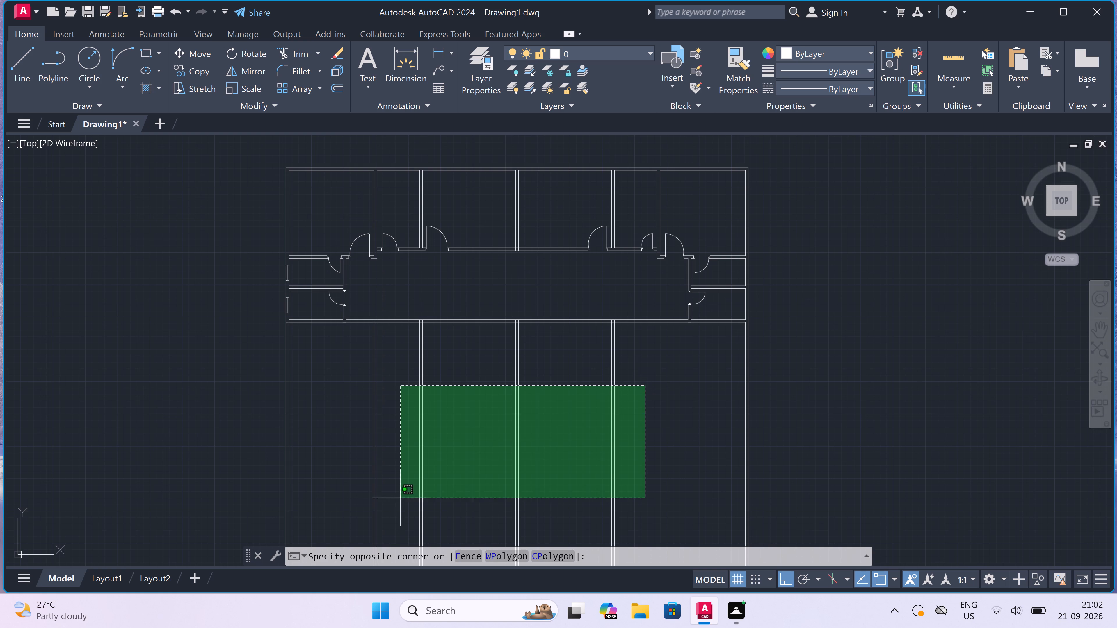
left_click(362, 481)
key("Delete")
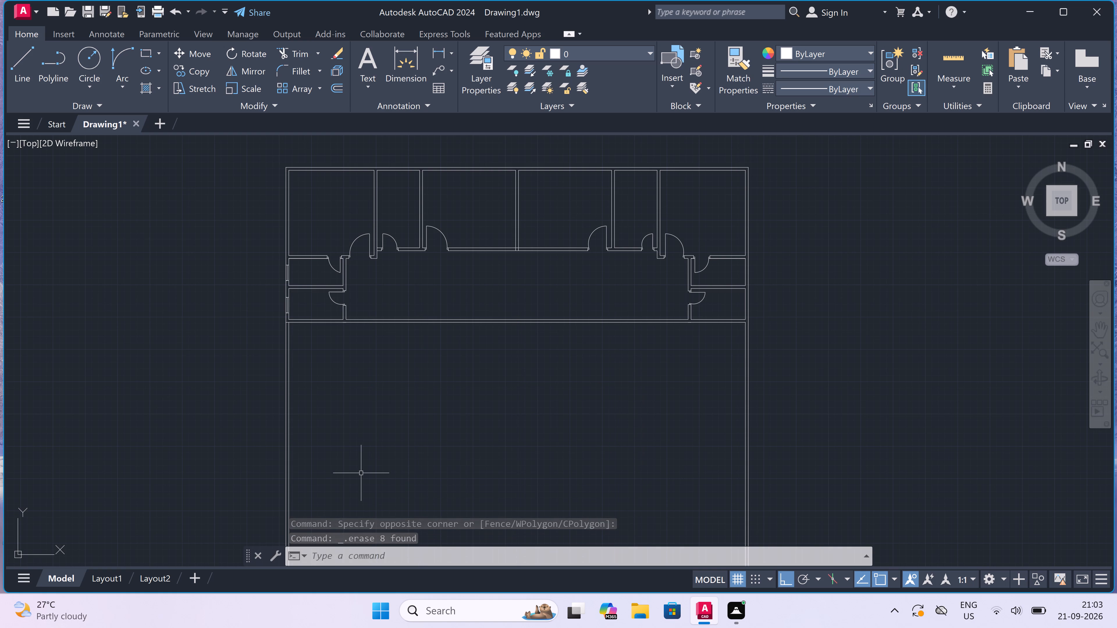
Extend both lines of the wall between the third and fourth rooms down across the central space to its lower wall's outer line.
type("ex")
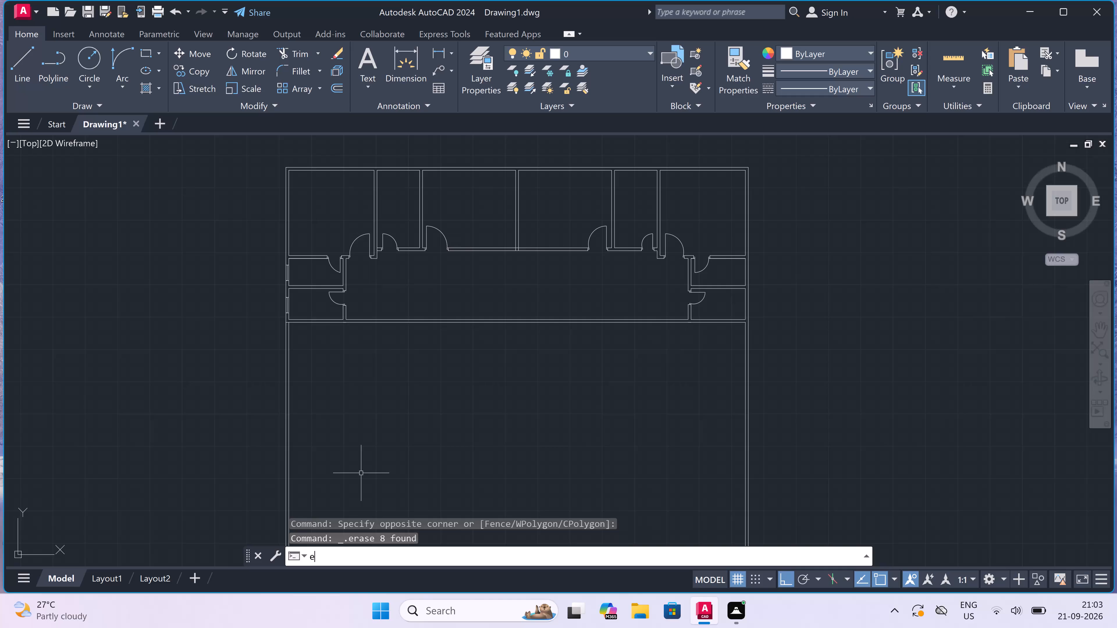
key("space")
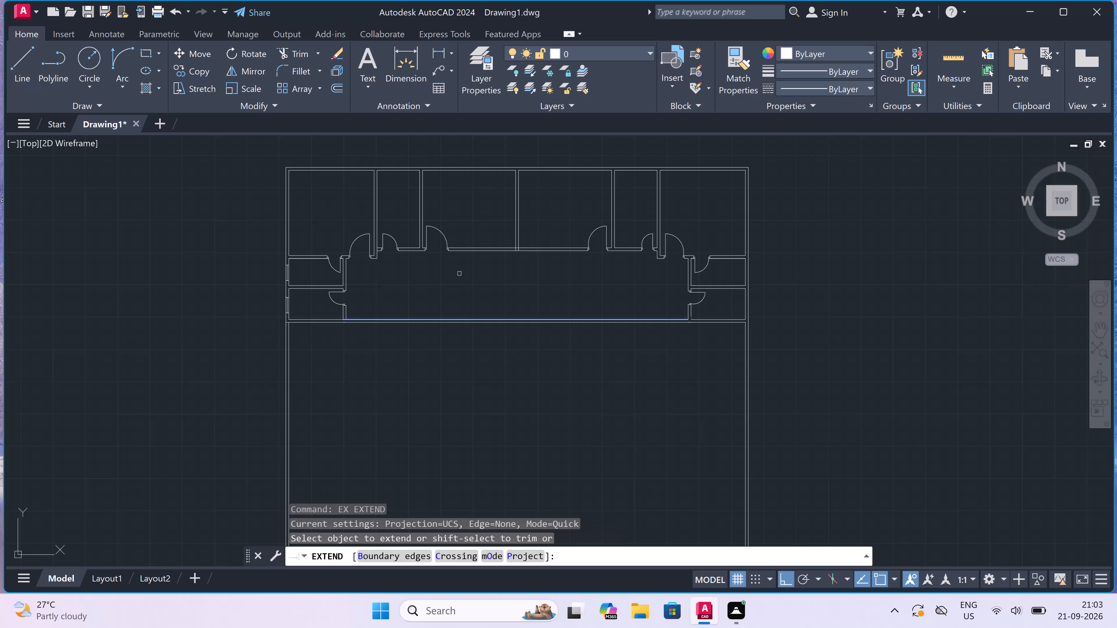
left_click_drag(480, 225, 503, 228)
left_click_drag(549, 222, 545, 222)
left_click(478, 226)
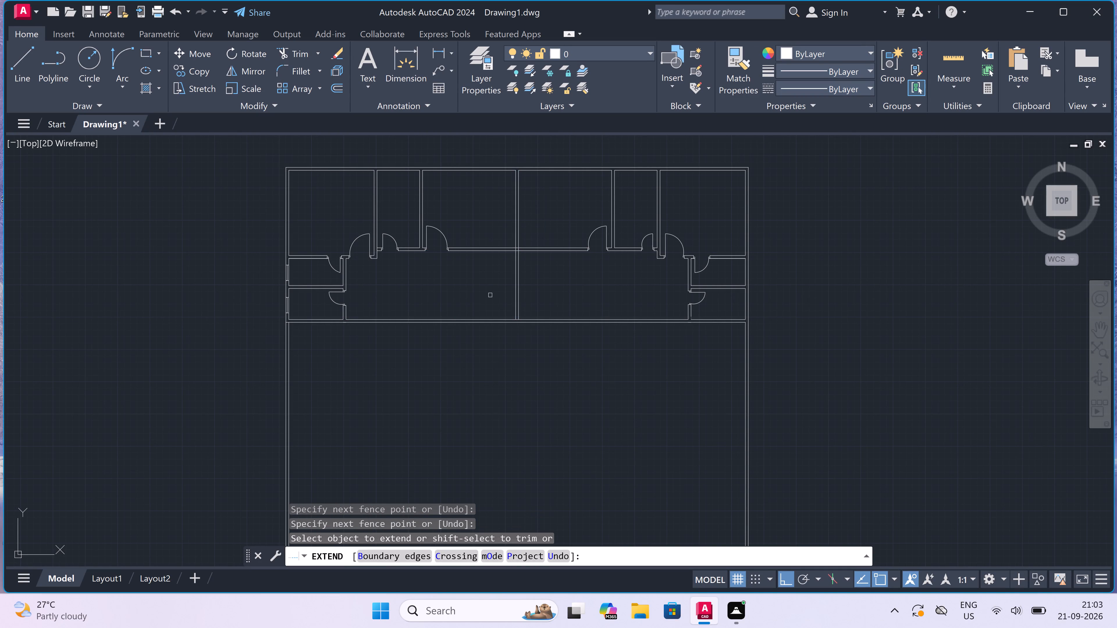
left_click(511, 305)
left_click(534, 297)
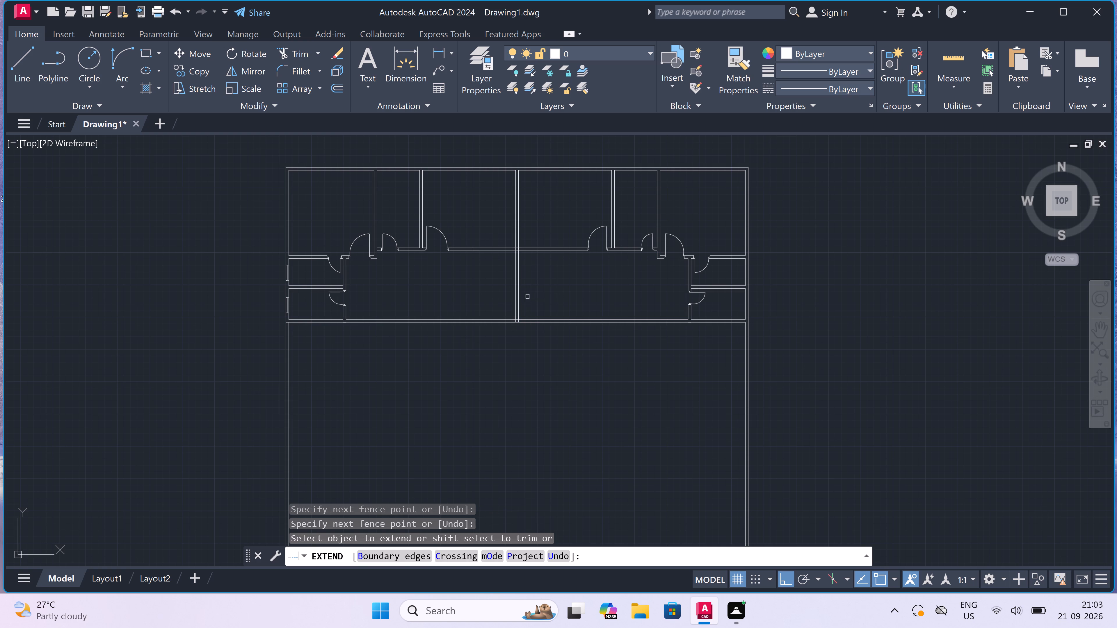
scroll(527, 297, "down", 2)
scroll(476, 299, "up", 2)
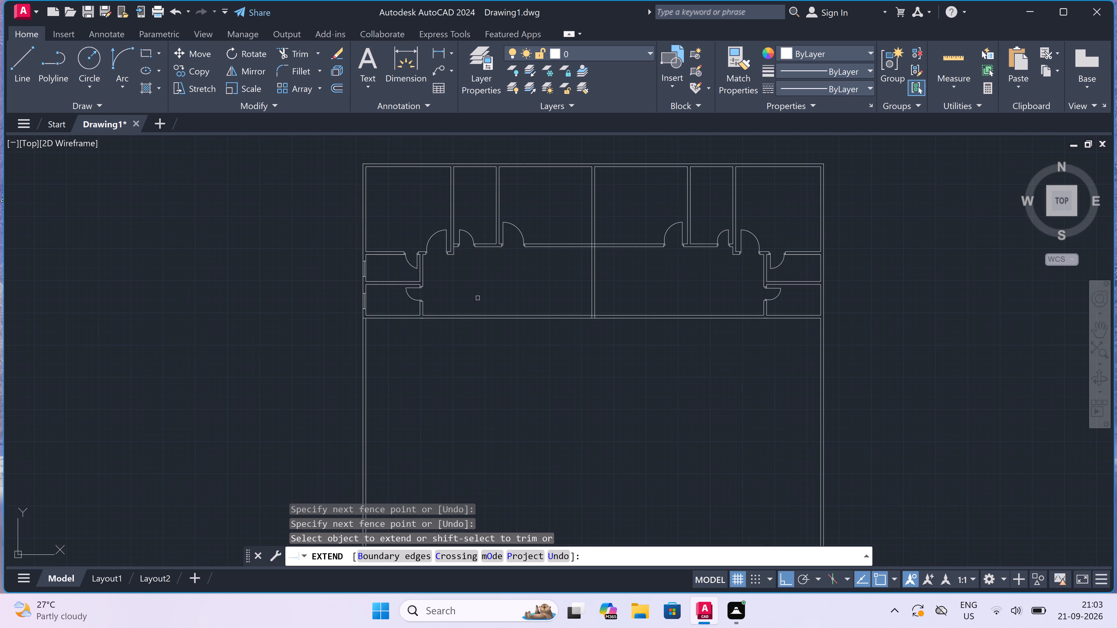
key("Escape")
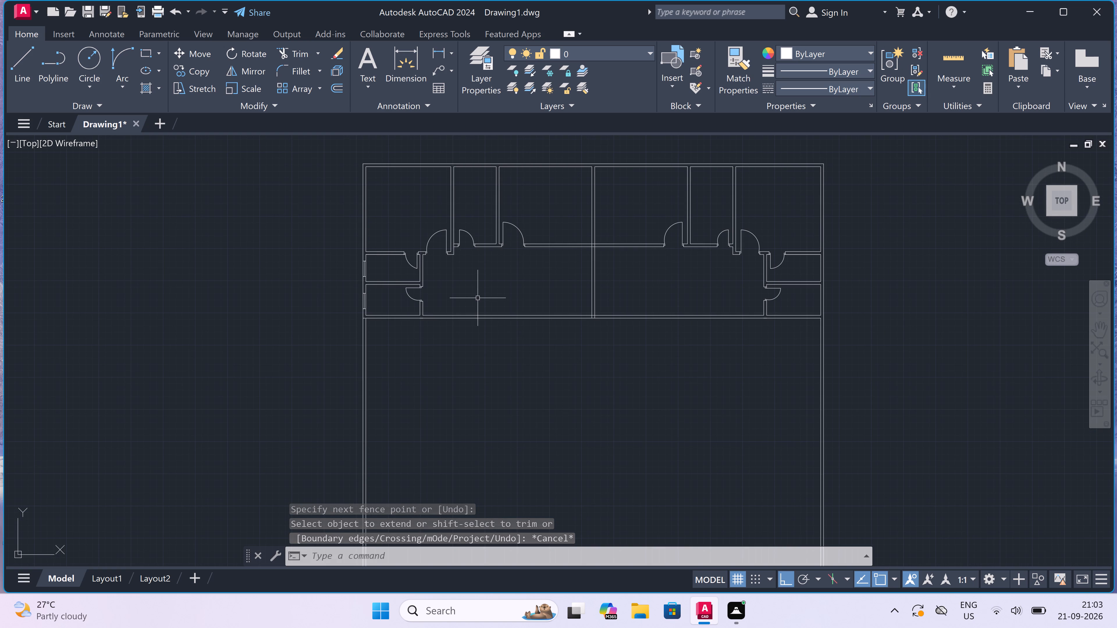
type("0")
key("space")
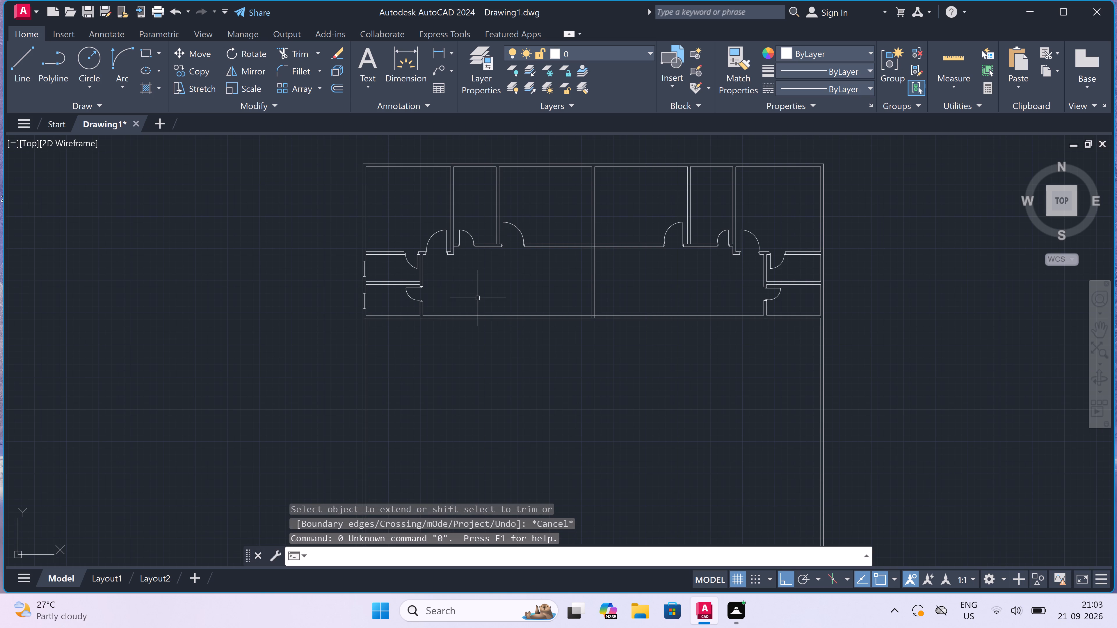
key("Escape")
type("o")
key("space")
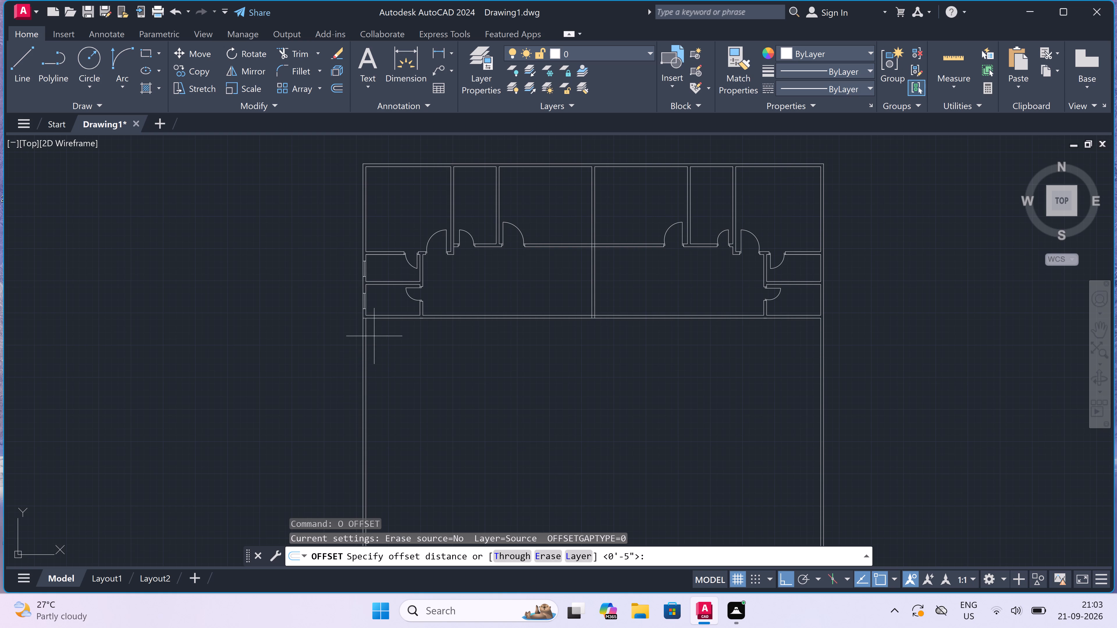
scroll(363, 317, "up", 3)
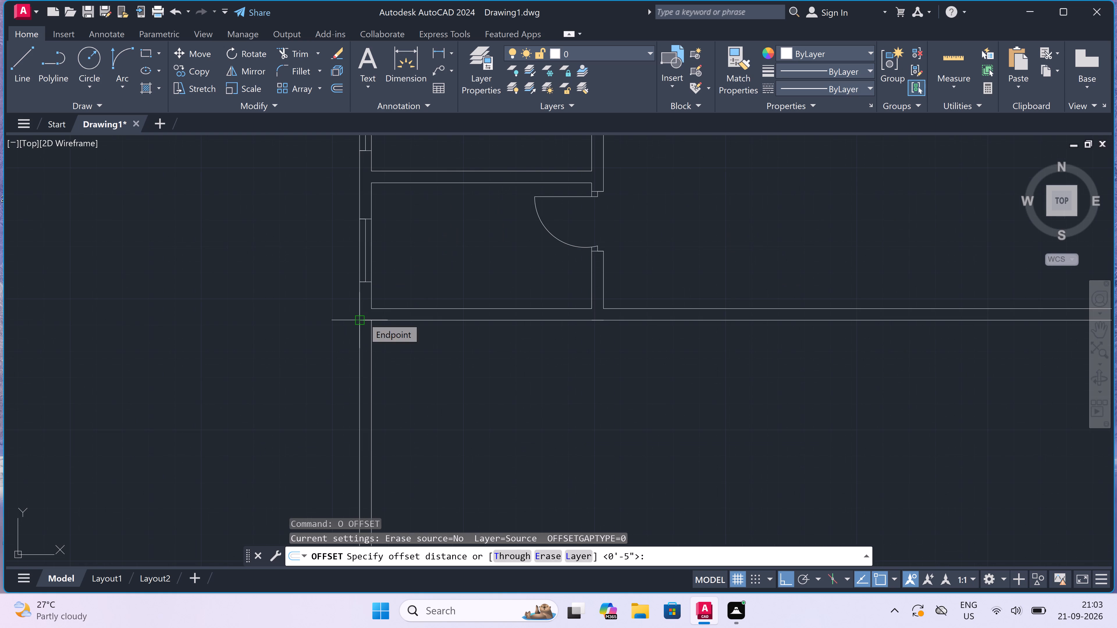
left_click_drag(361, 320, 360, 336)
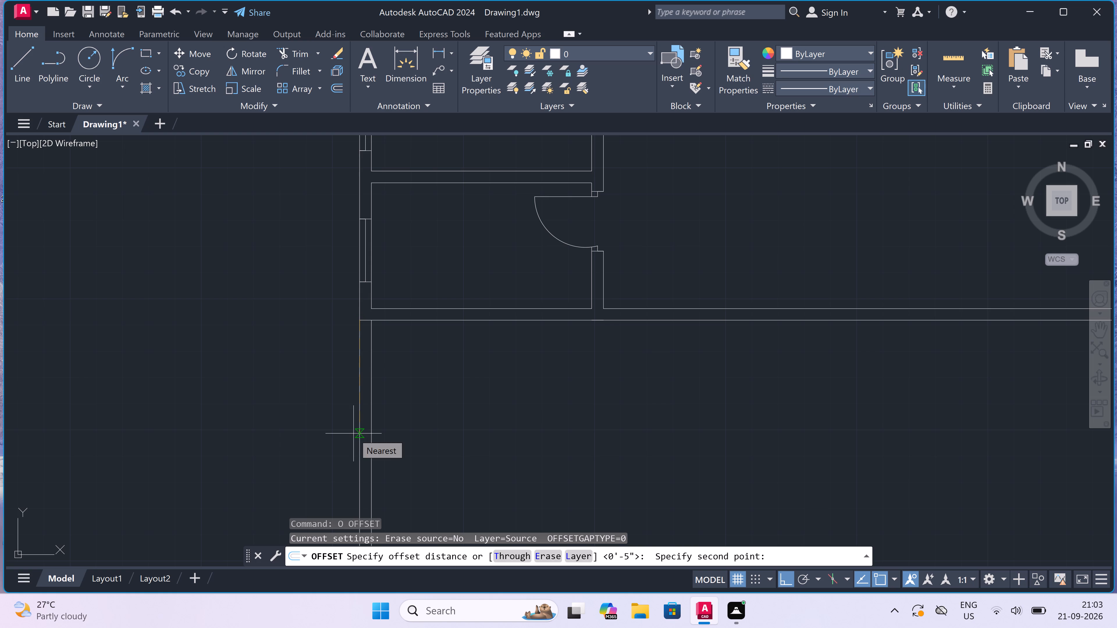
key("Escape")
Draw a line from the lower wall's outer left corner 1'10" down, continuing horizontally across to the right outer wall's inner face.
type("l")
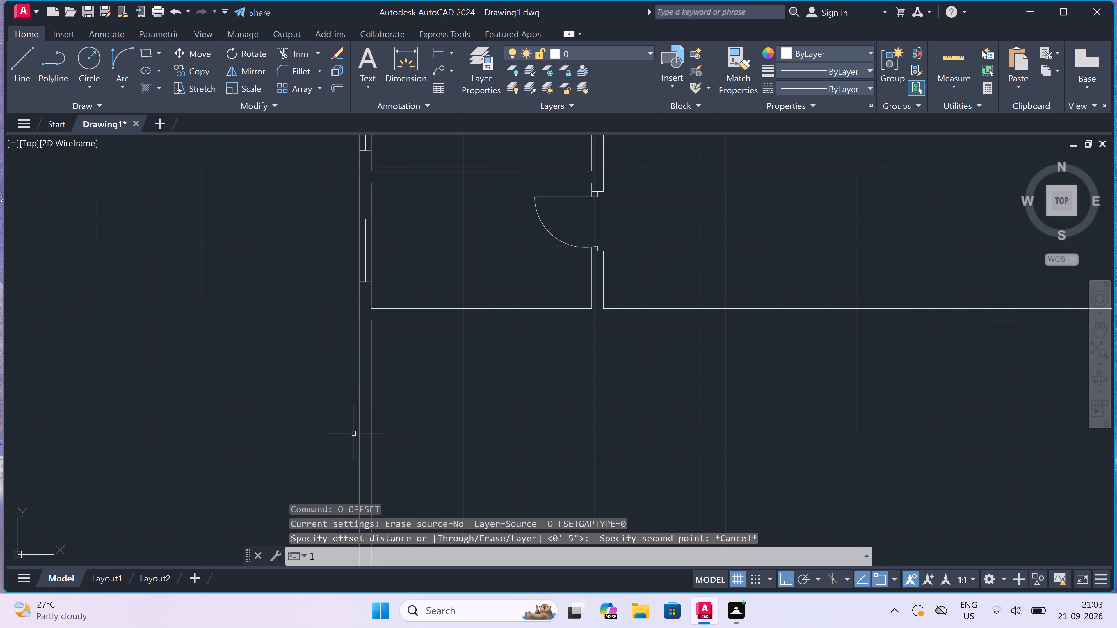
key("space")
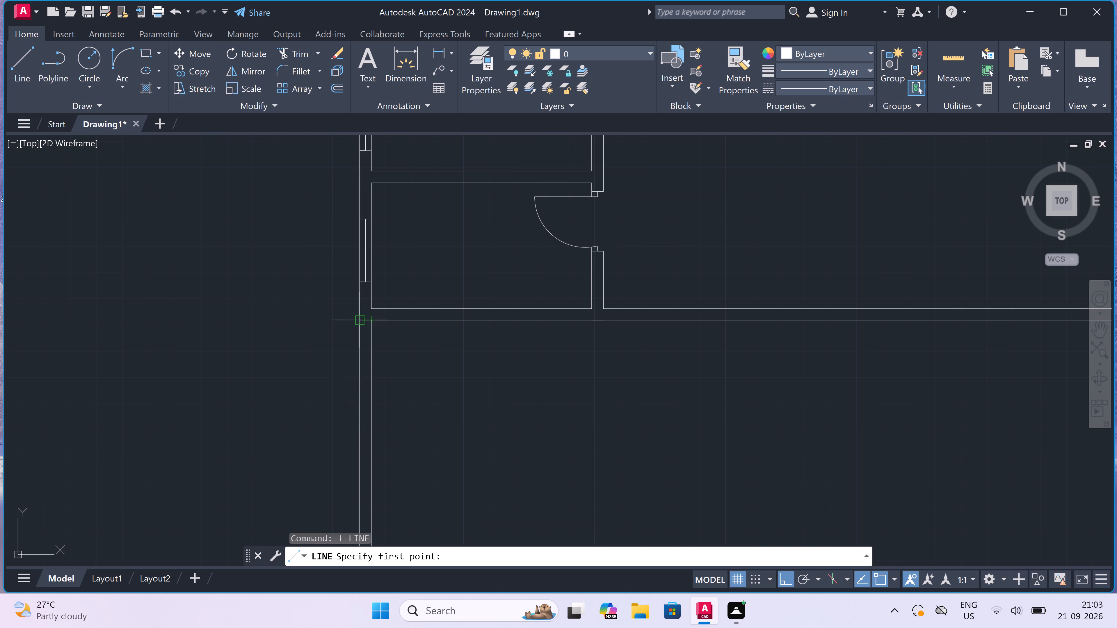
left_click_drag(359, 322, 356, 332)
type("1'")
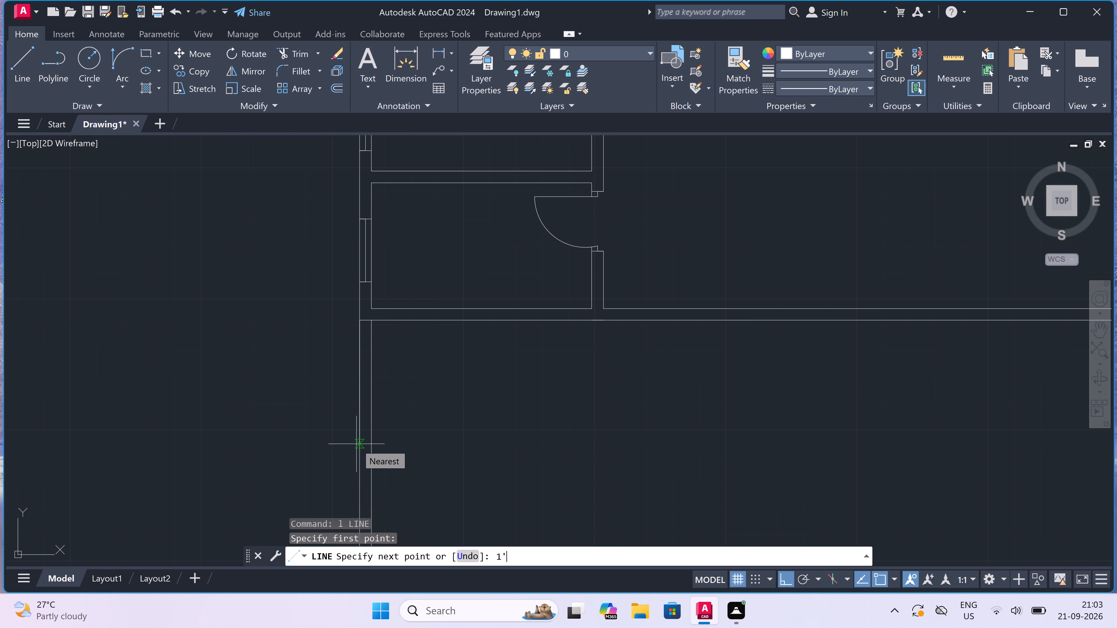
type("10\"")
key("space")
scroll(356, 444, "down", 2)
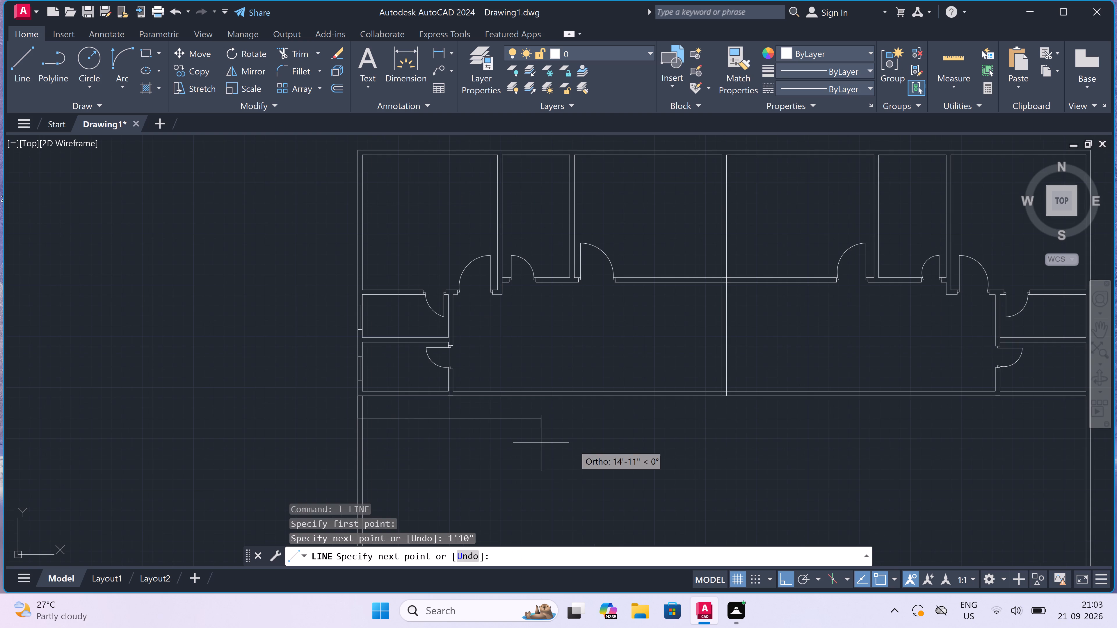
scroll(673, 449, "down", 2)
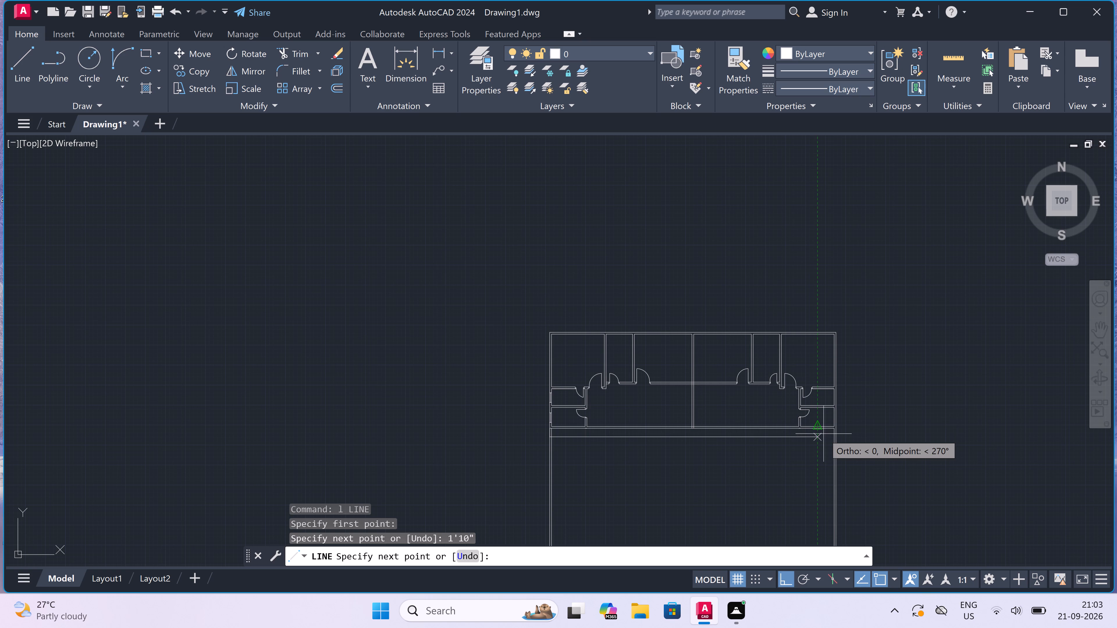
scroll(832, 434, "up", 3)
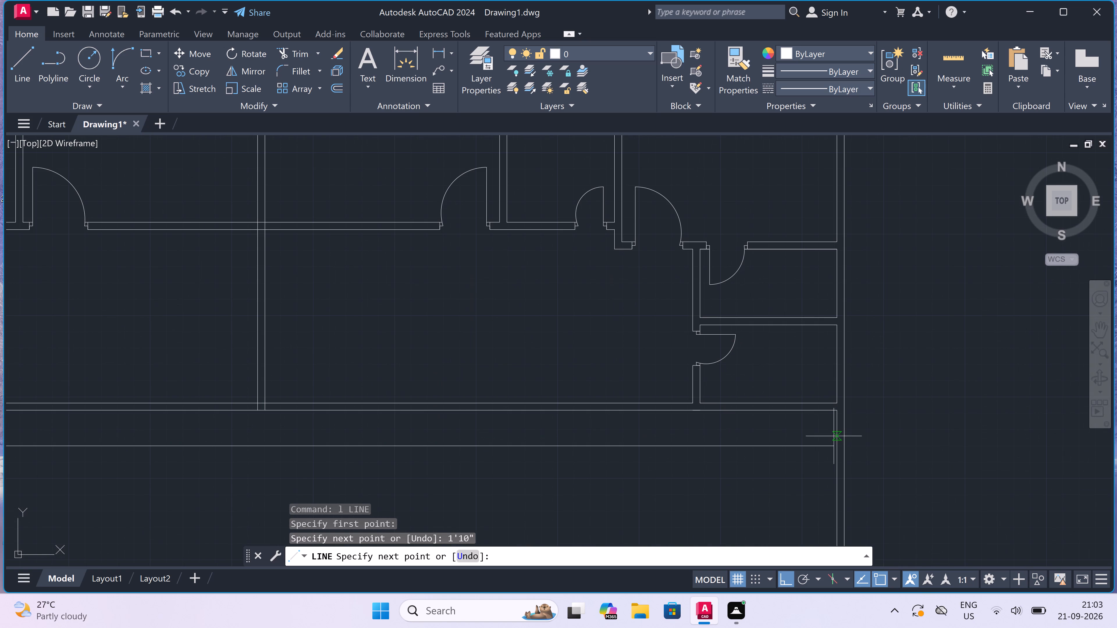
double_click(838, 446)
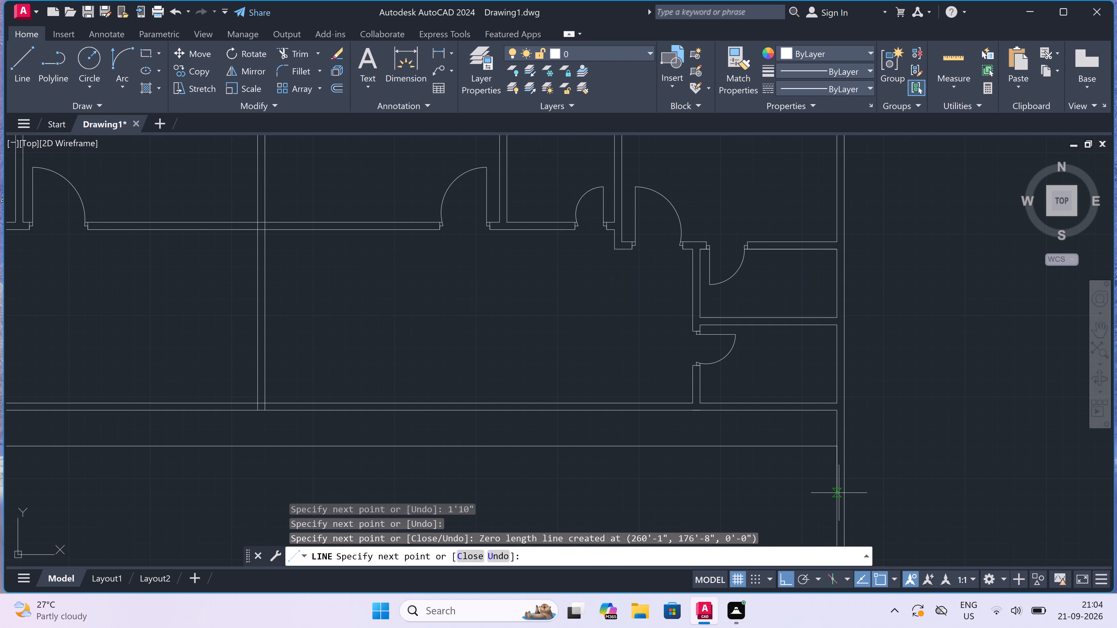
Continue the line 4.5" down along the right outer wall's inner face, and horizontally back to the left outer wall's outer line.
type("4,")
key("BackSpace")
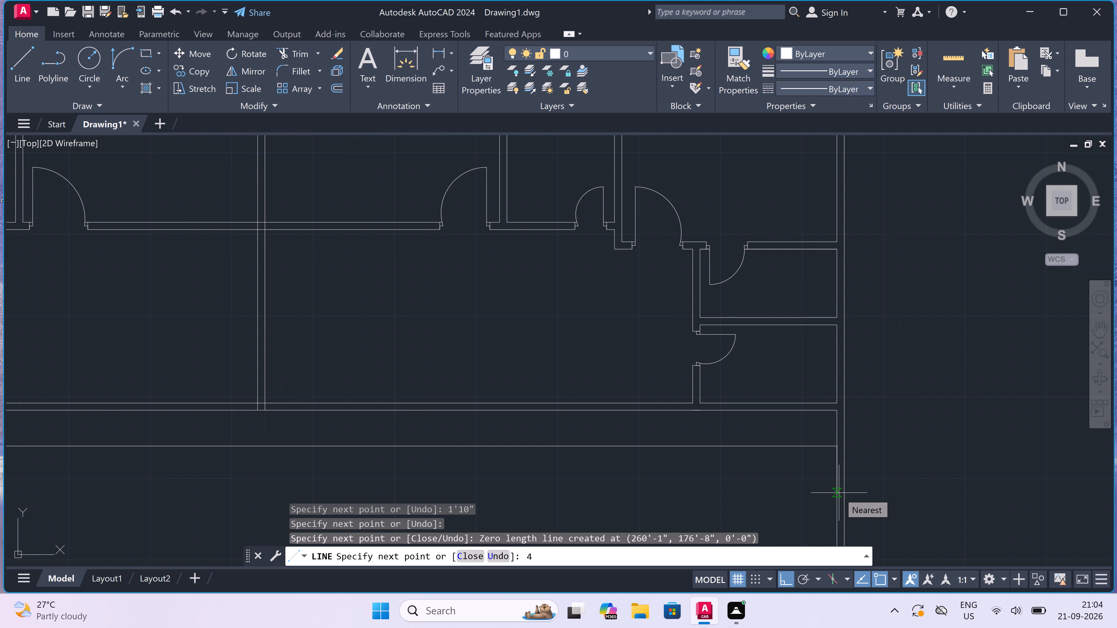
type(".5\"")
key("space")
scroll(831, 486, "down", 2)
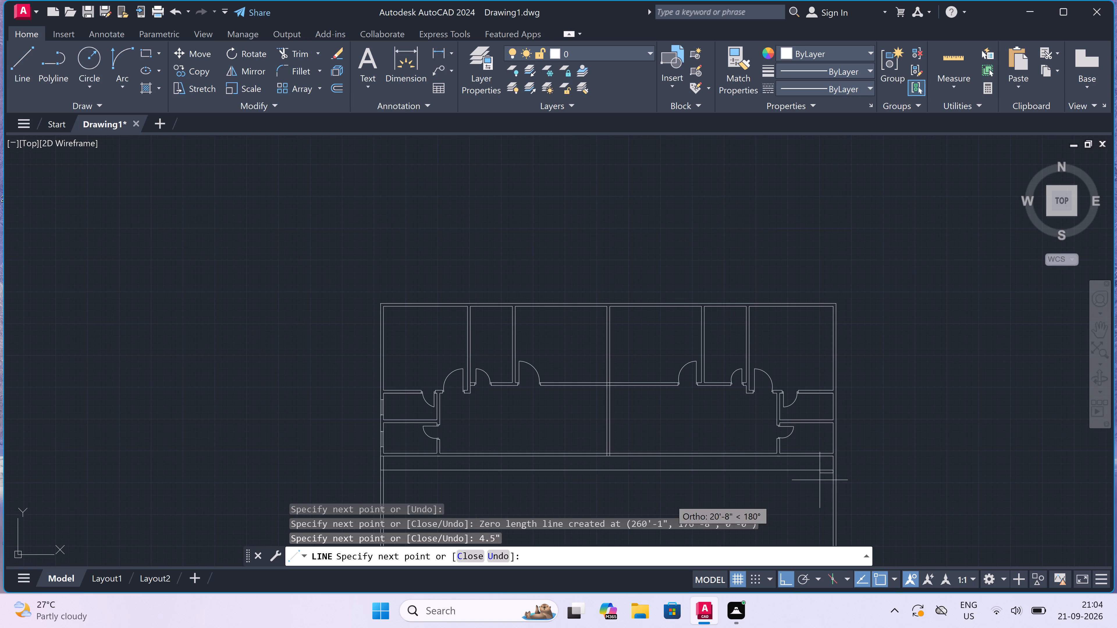
scroll(525, 477, "down", 3)
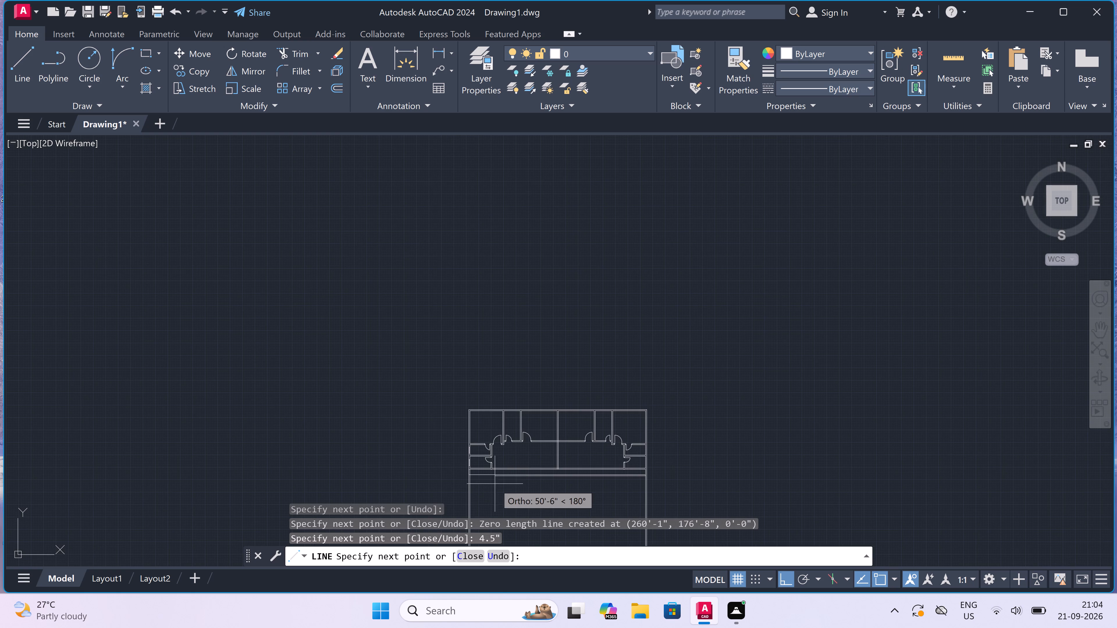
scroll(470, 469, "up", 4)
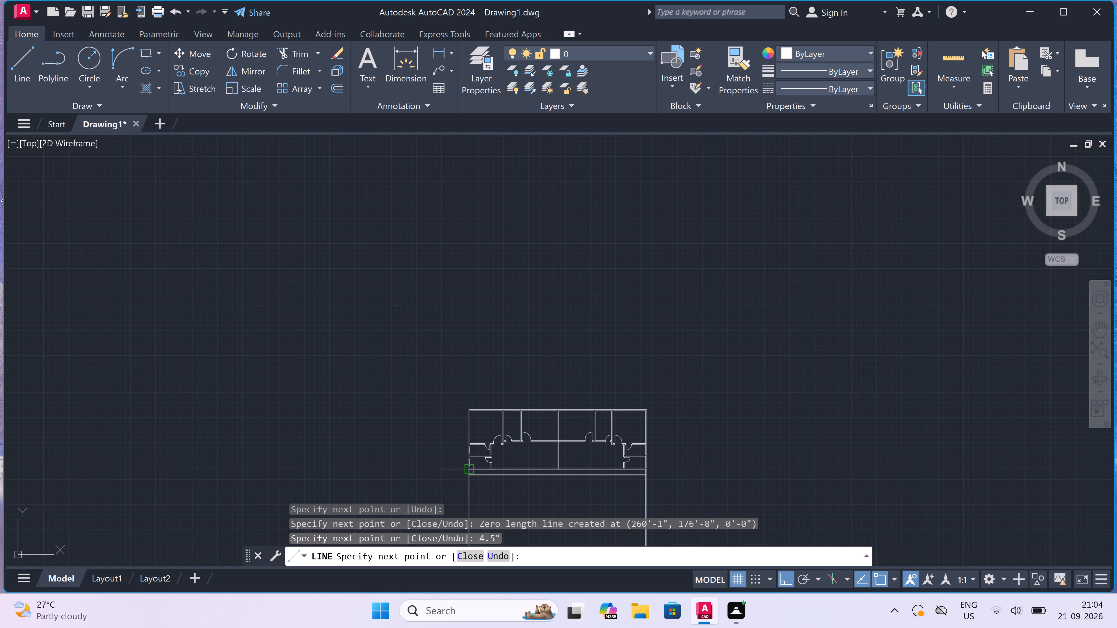
scroll(484, 481, "down", 5)
scroll(474, 495, "up", 5)
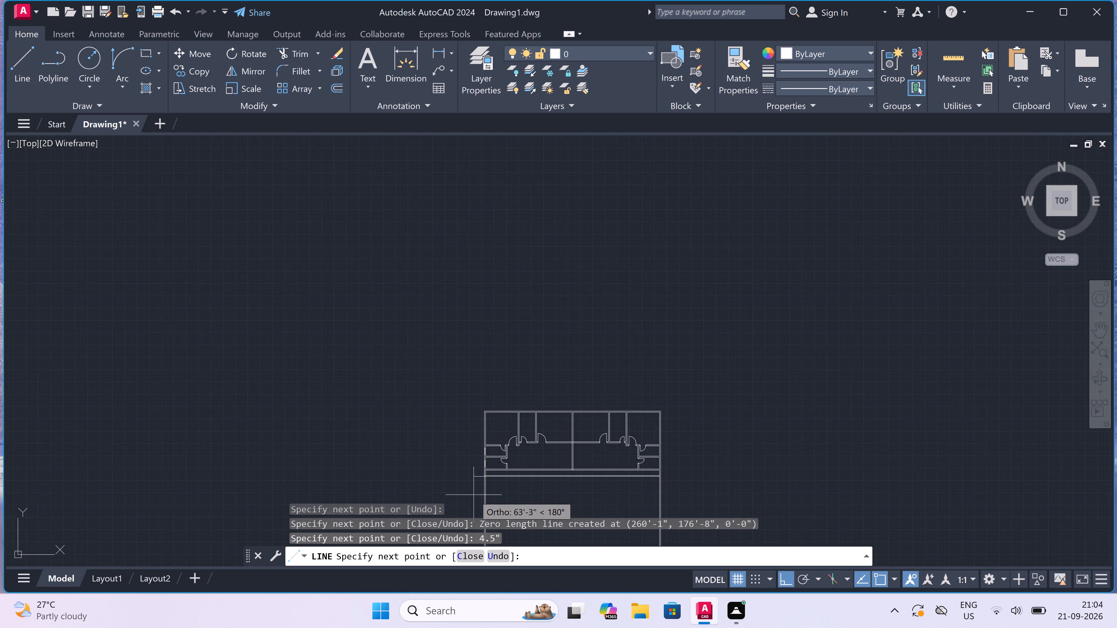
scroll(535, 381, "up", 2)
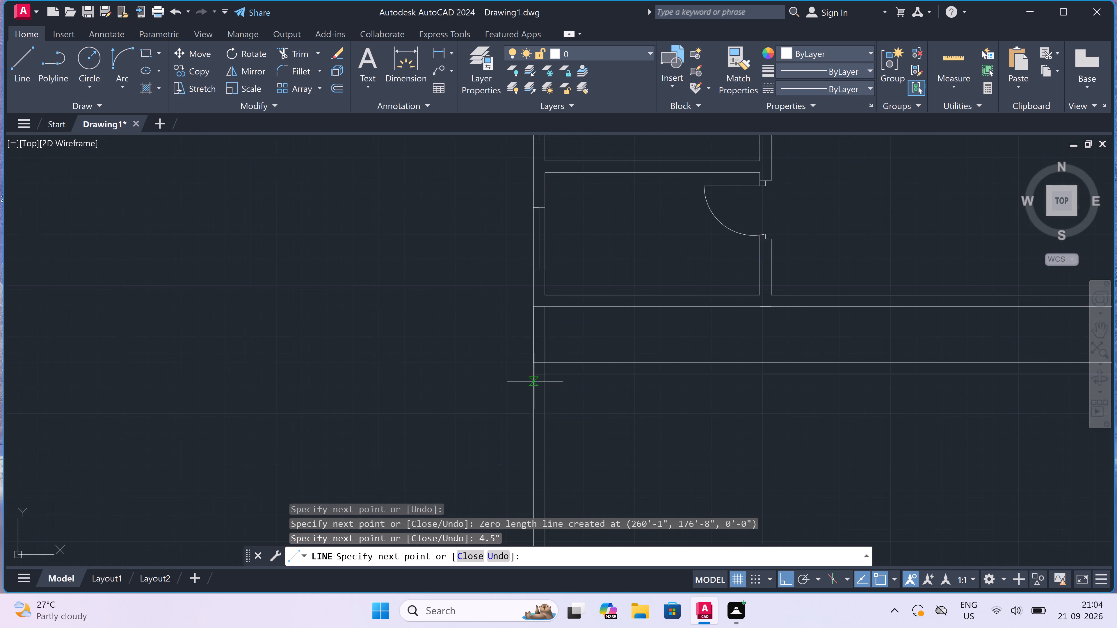
left_click(532, 368)
key("Escape")
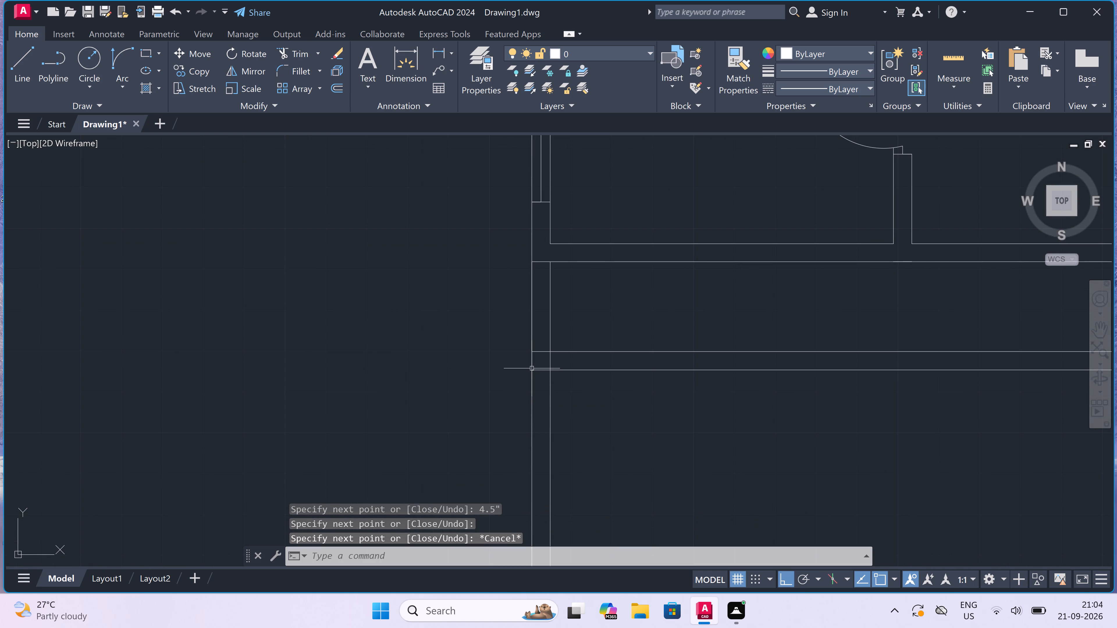
Offset the lower line of the new horizontal wall 11' downward.
scroll(524, 350, "down", 1)
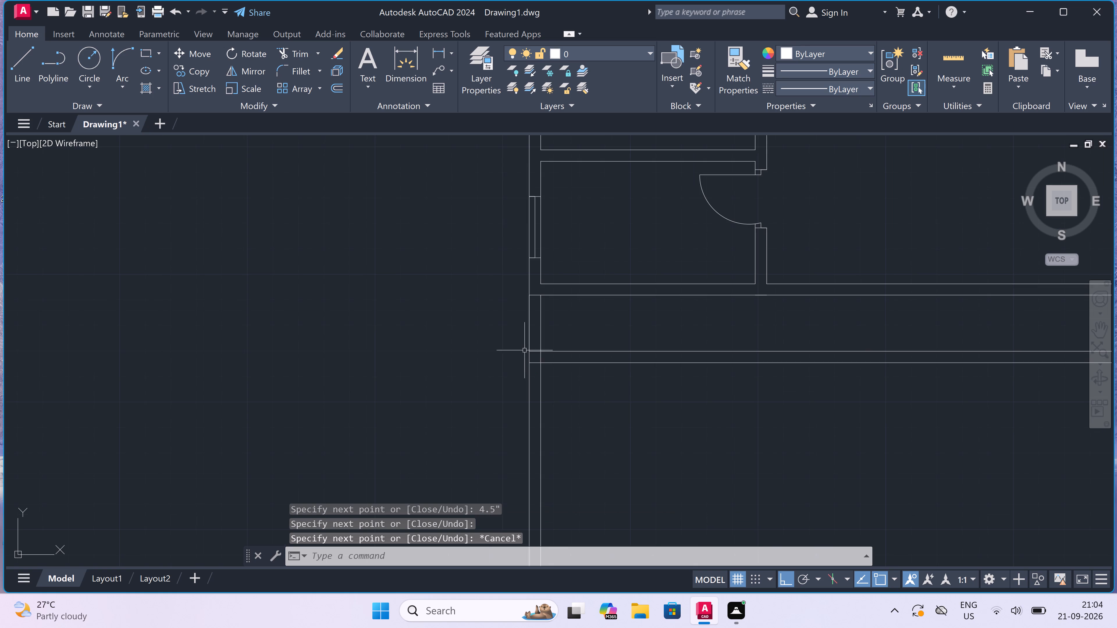
scroll(524, 350, "down", 3)
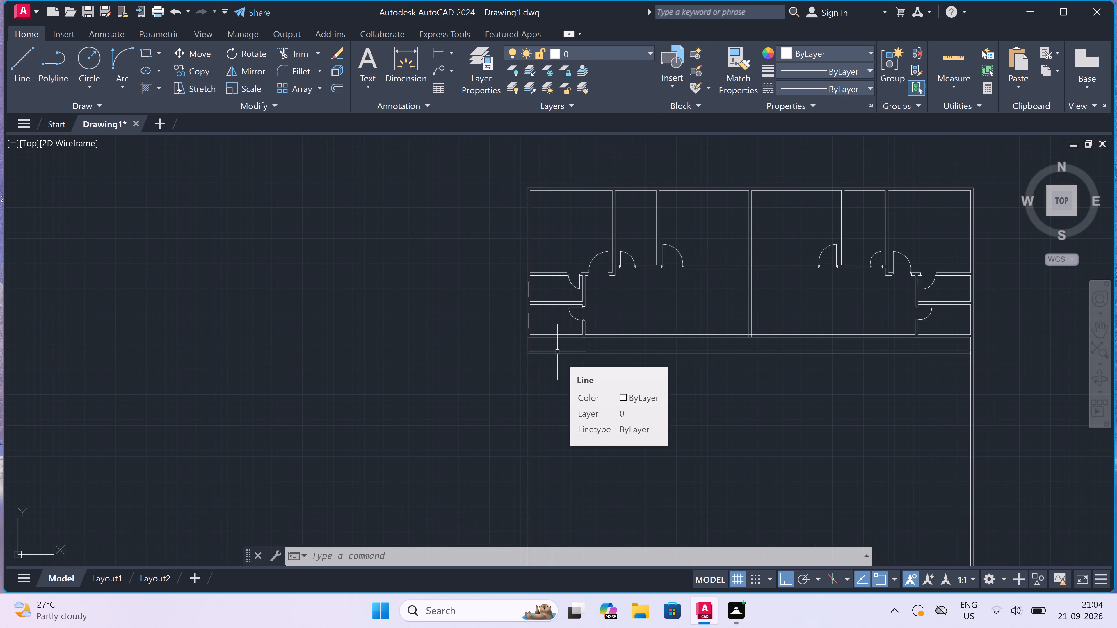
scroll(557, 352, "up", 2)
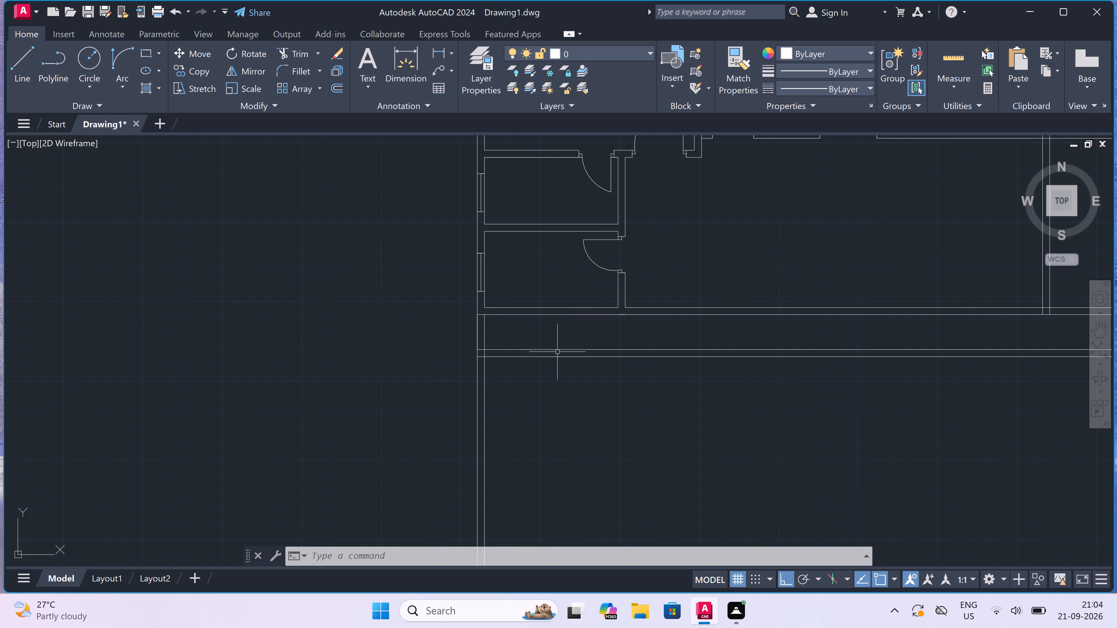
type("o")
key("space")
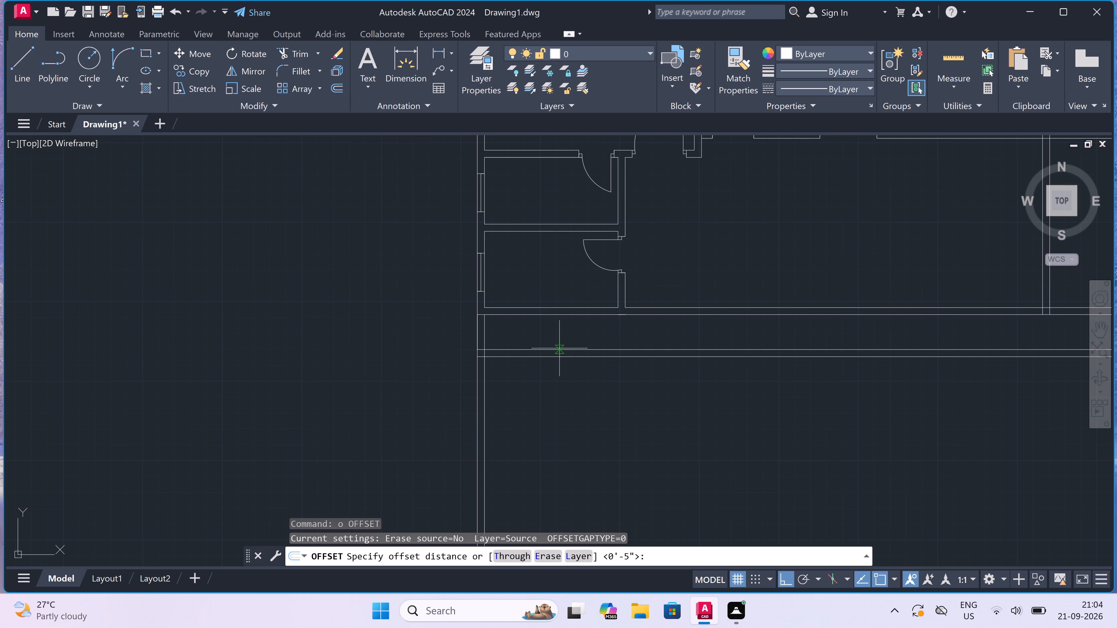
left_click(563, 358)
scroll(562, 436, "up", 1)
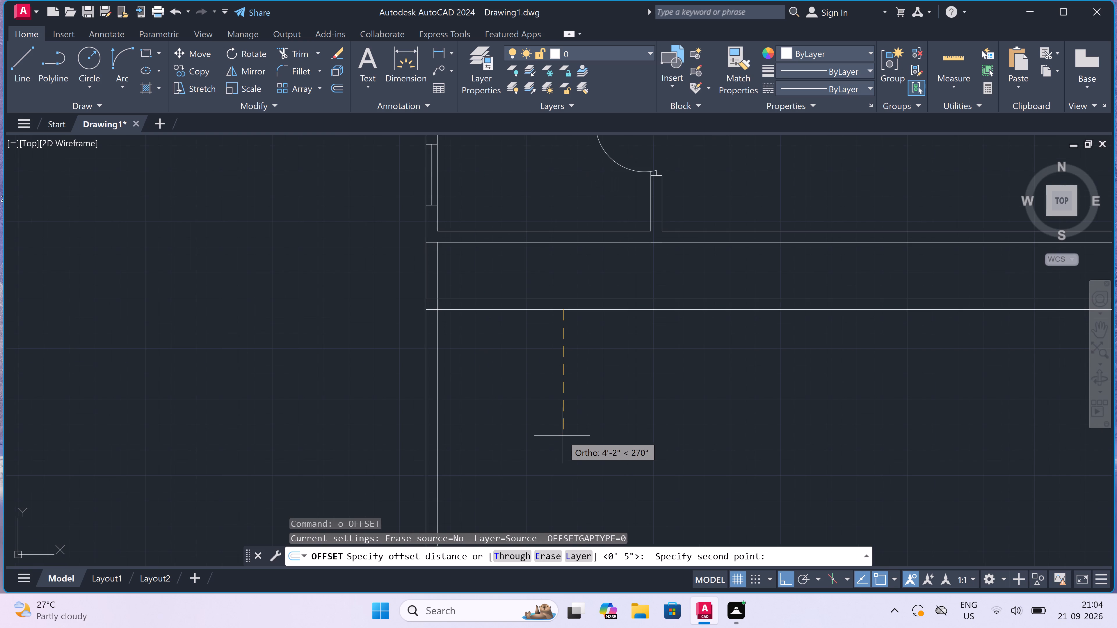
type("11")
type("'")
key("space")
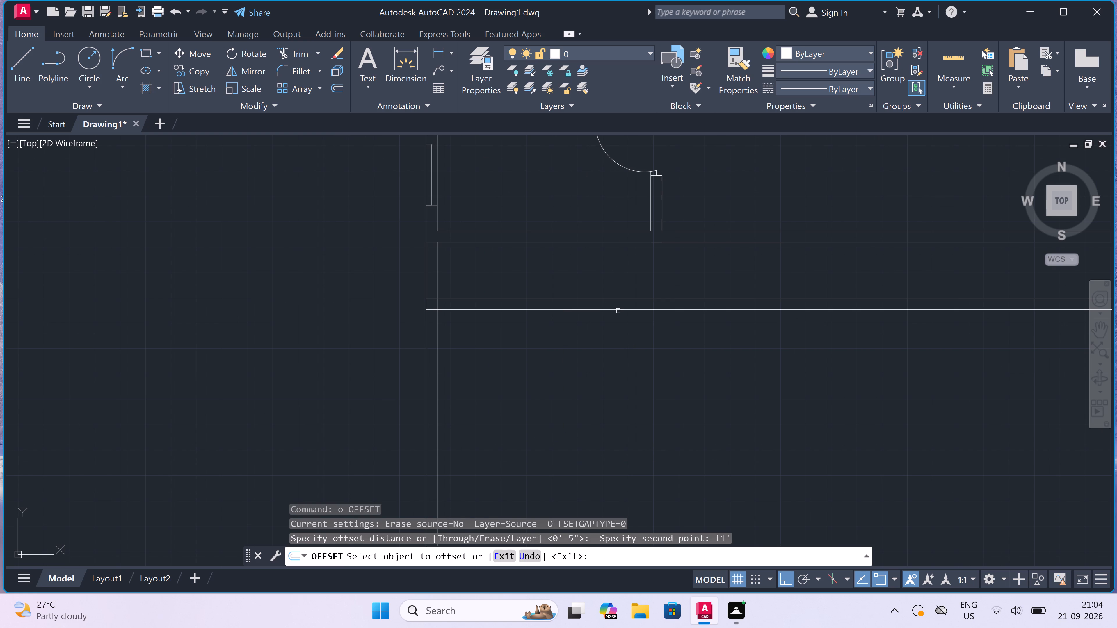
left_click_drag(618, 311, 617, 317)
left_click(616, 347)
scroll(616, 347, "down", 2)
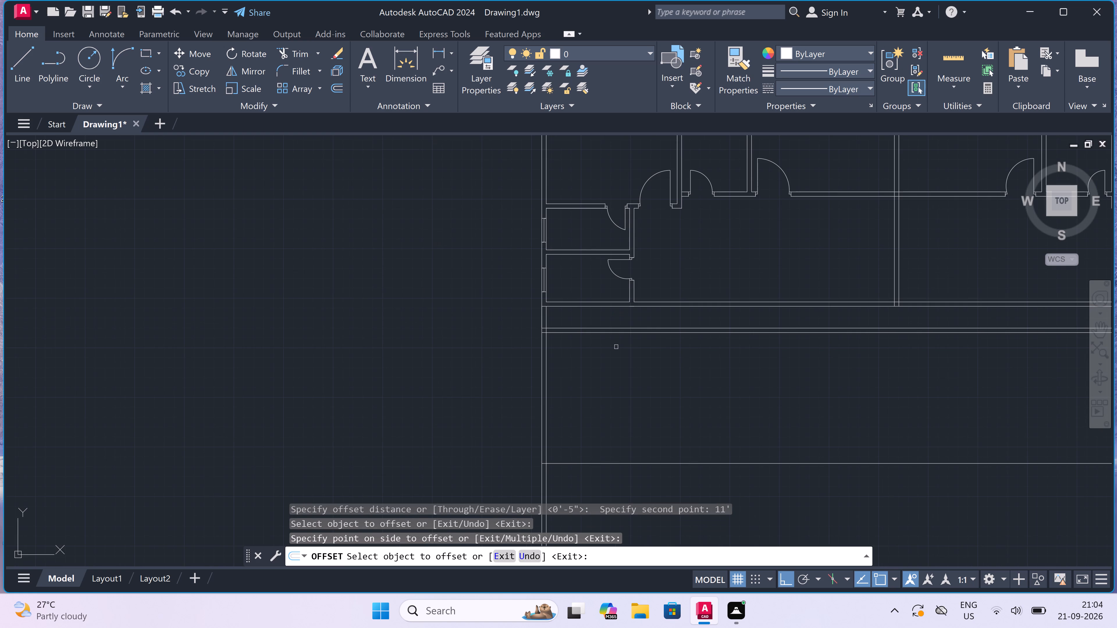
Offset the inner lines of the left and right outer walls 11' inward, below the central space.
scroll(616, 347, "down", 2)
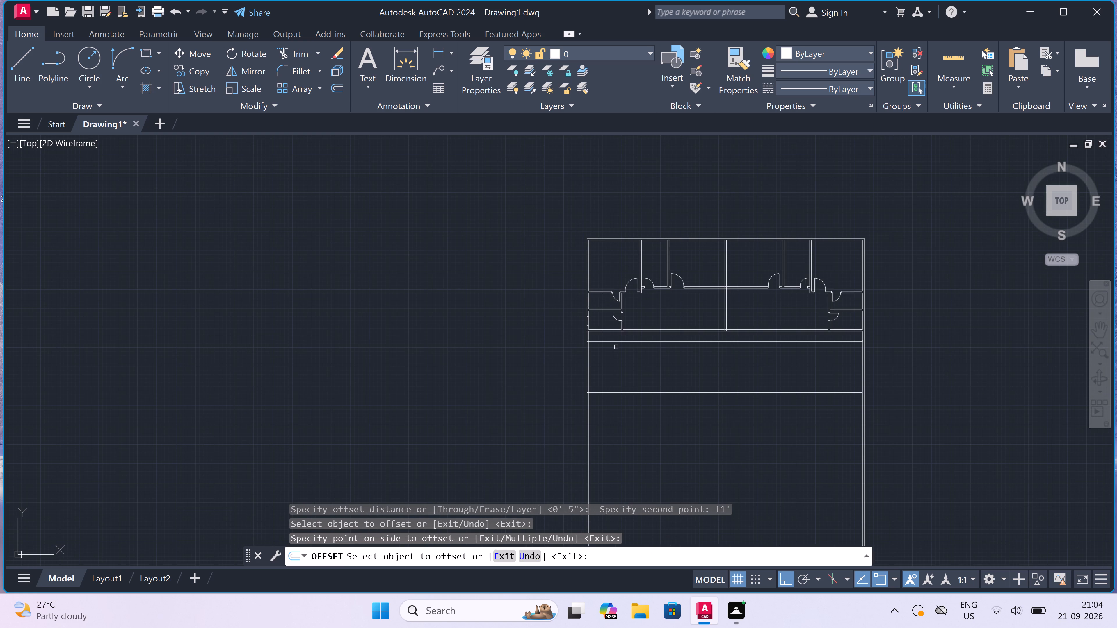
scroll(599, 352, "up", 2)
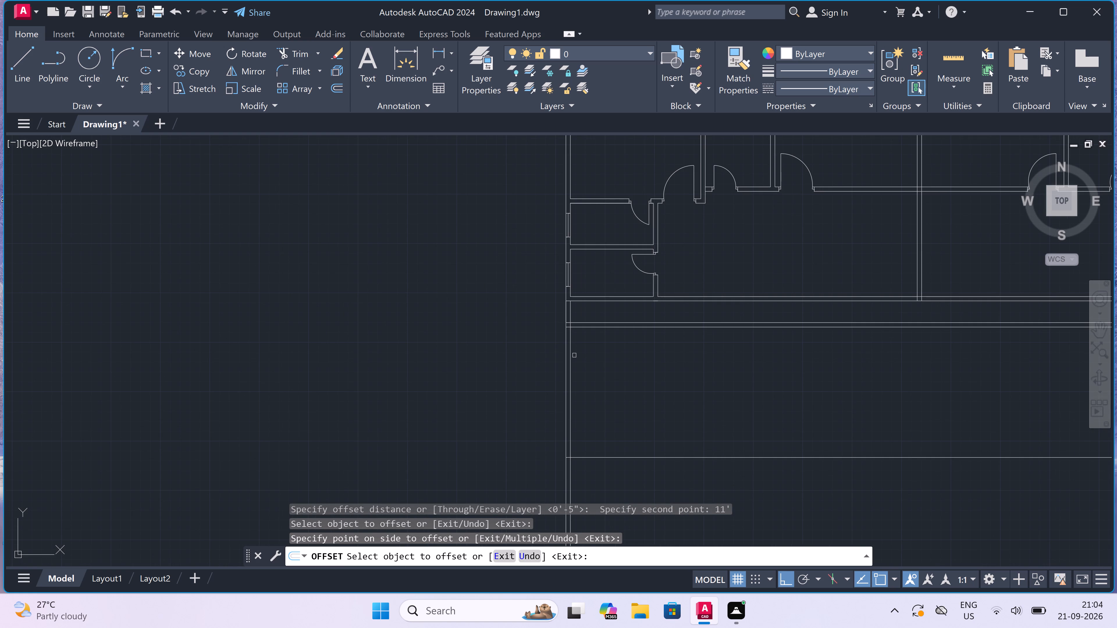
left_click(571, 351)
left_click(594, 355)
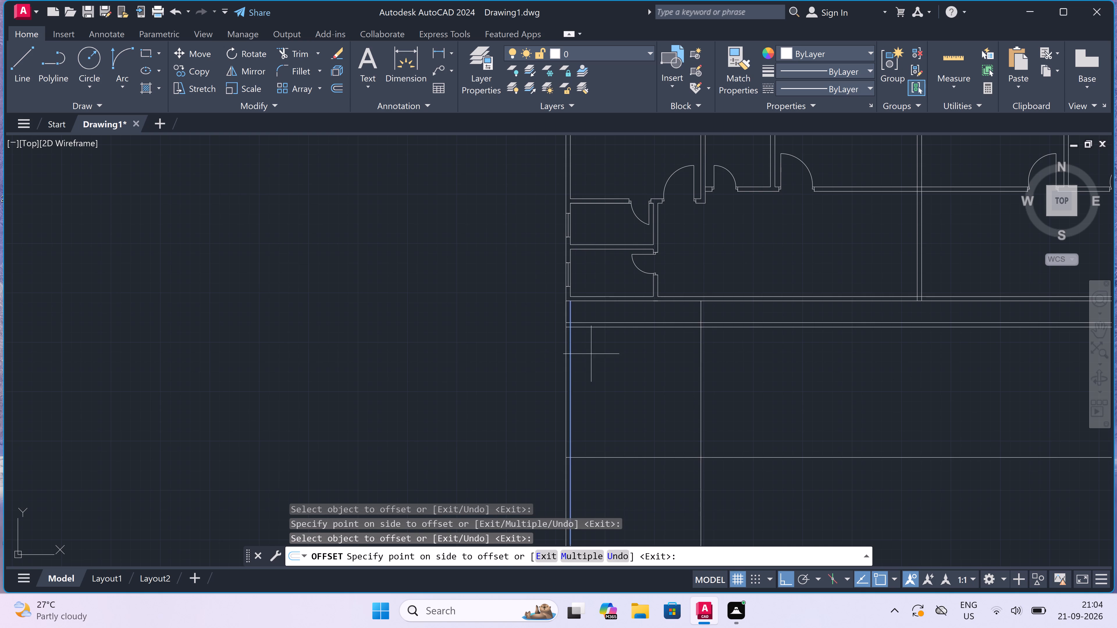
scroll(594, 355, "down", 4)
scroll(753, 349, "up", 1)
scroll(726, 352, "up", 2)
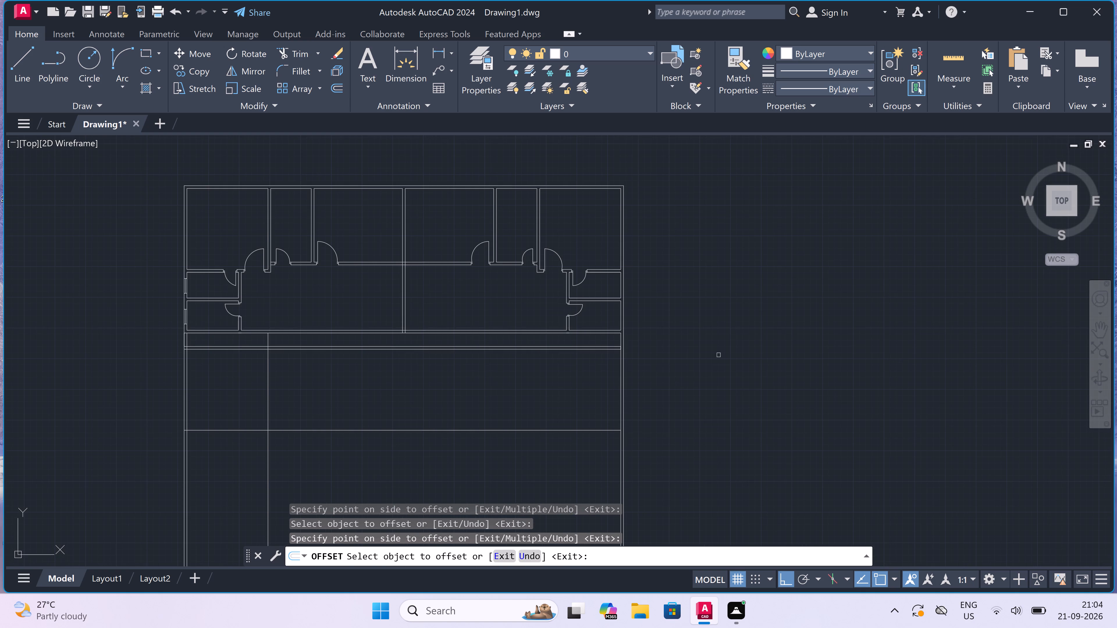
scroll(590, 380, "up", 1)
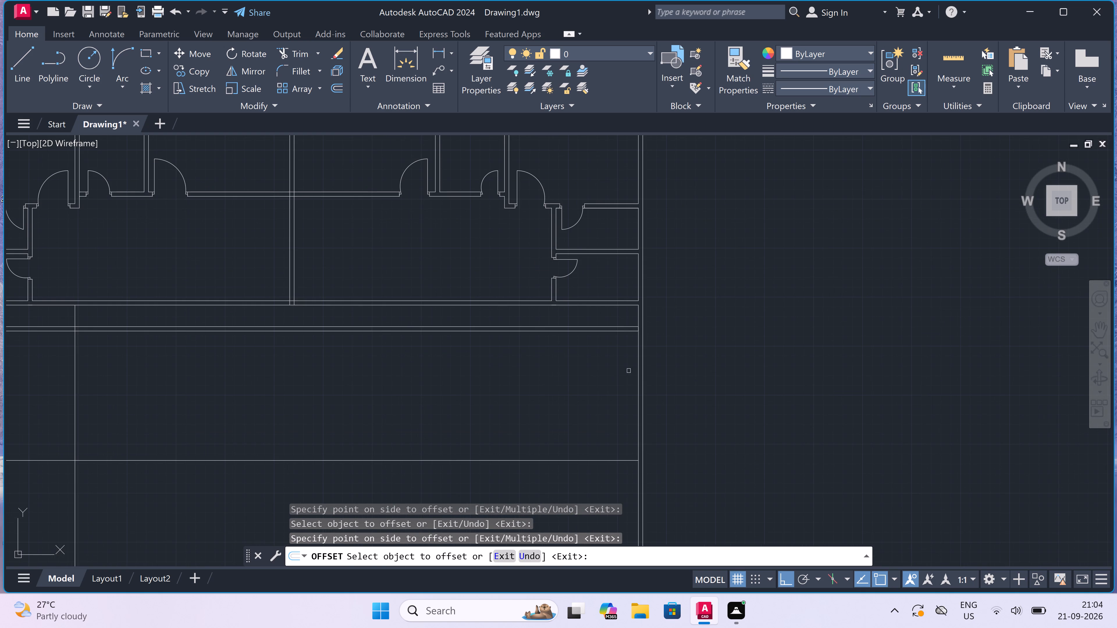
left_click(636, 368)
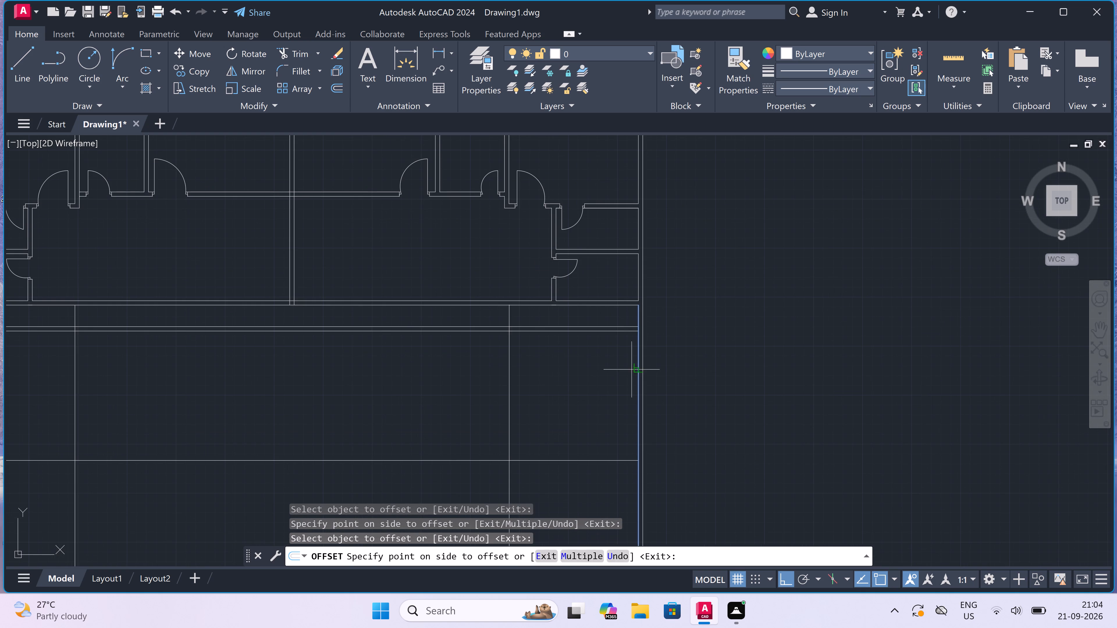
left_click(620, 373)
scroll(601, 376, "down", 2)
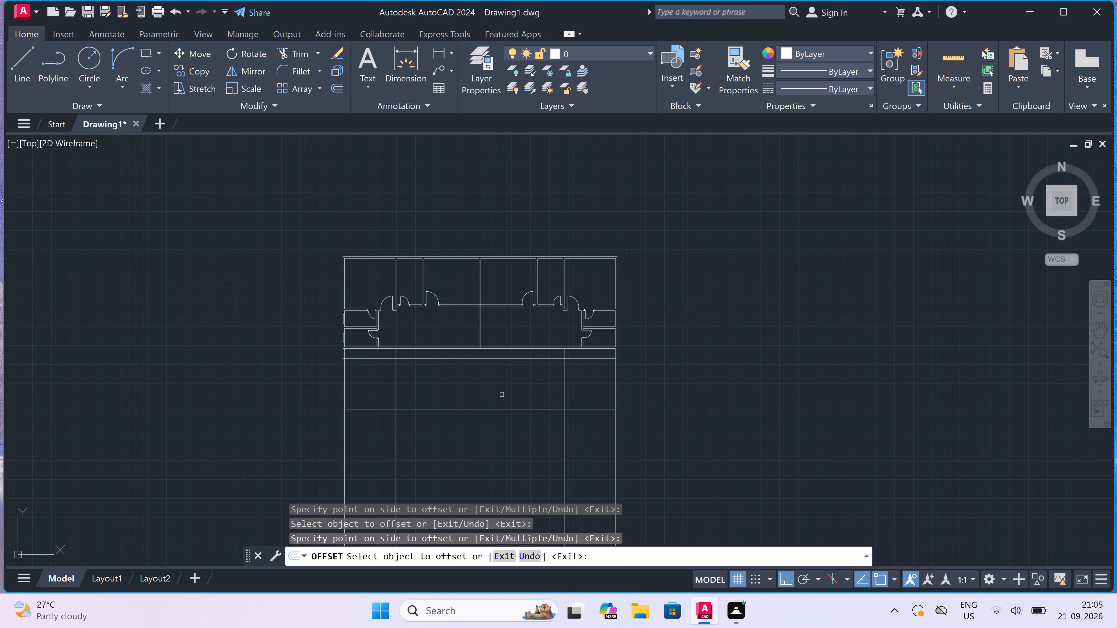
scroll(470, 401, "up", 1)
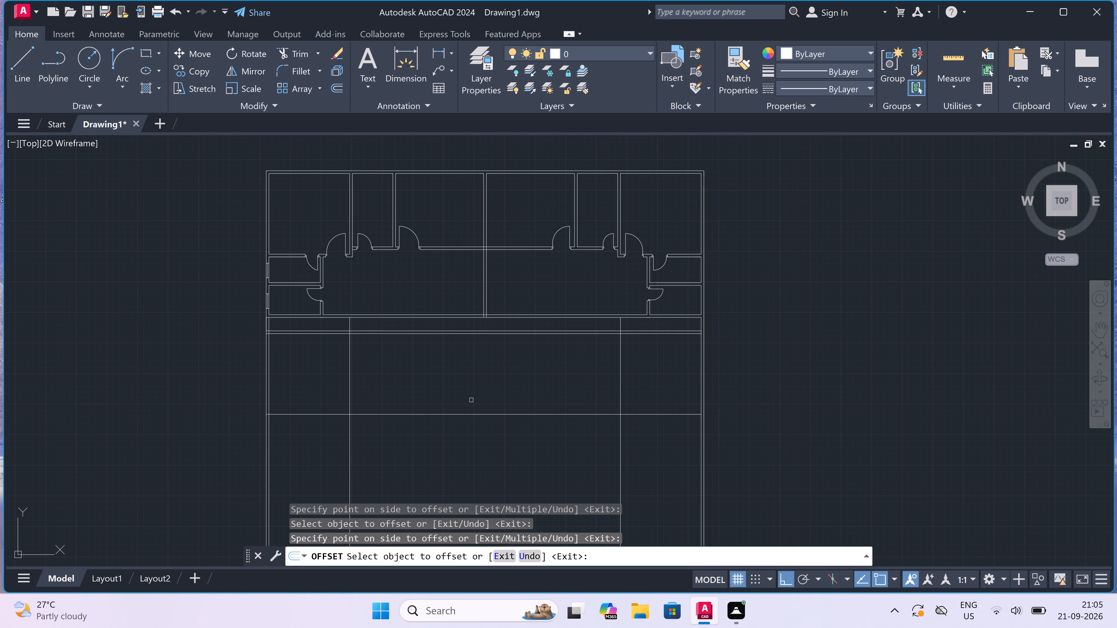
key("Escape")
Offset the new lower horizontal line 4.5" down and the two new vertical lines 4.5" inward to give the walls thickness.
key("space")
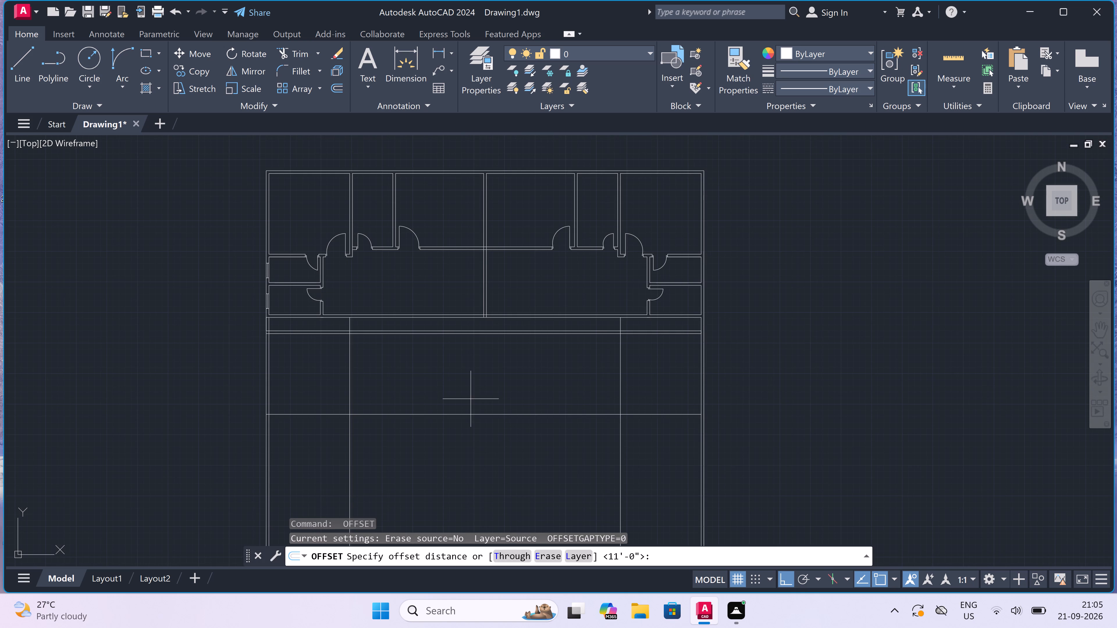
left_click_drag(440, 415, 439, 447)
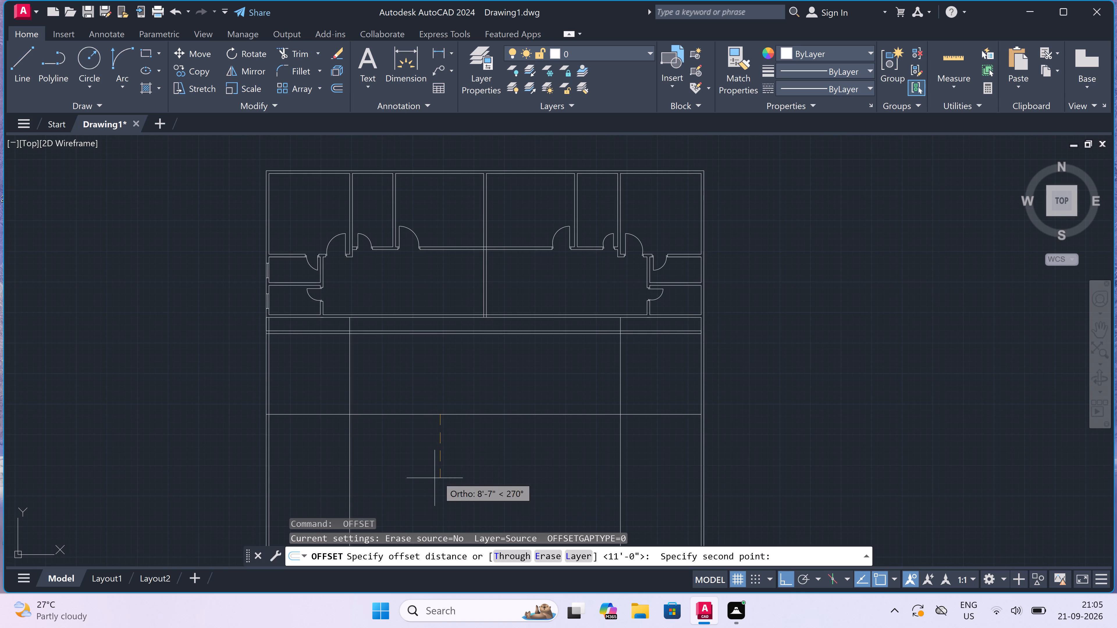
type("4.5\"")
key("space")
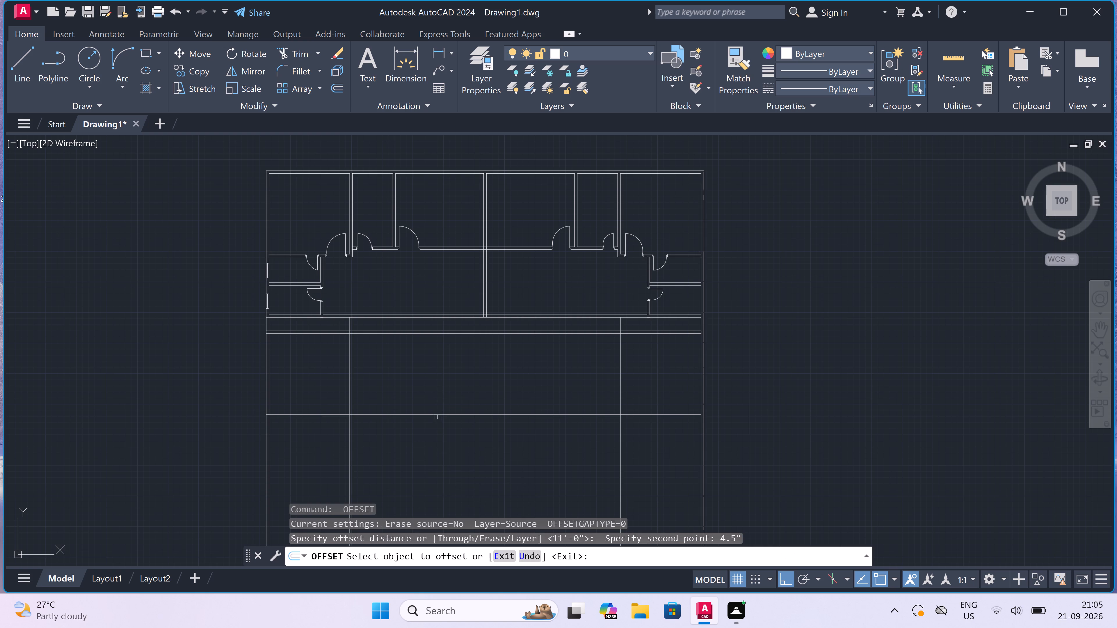
left_click_drag(435, 416, 434, 419)
left_click(426, 469)
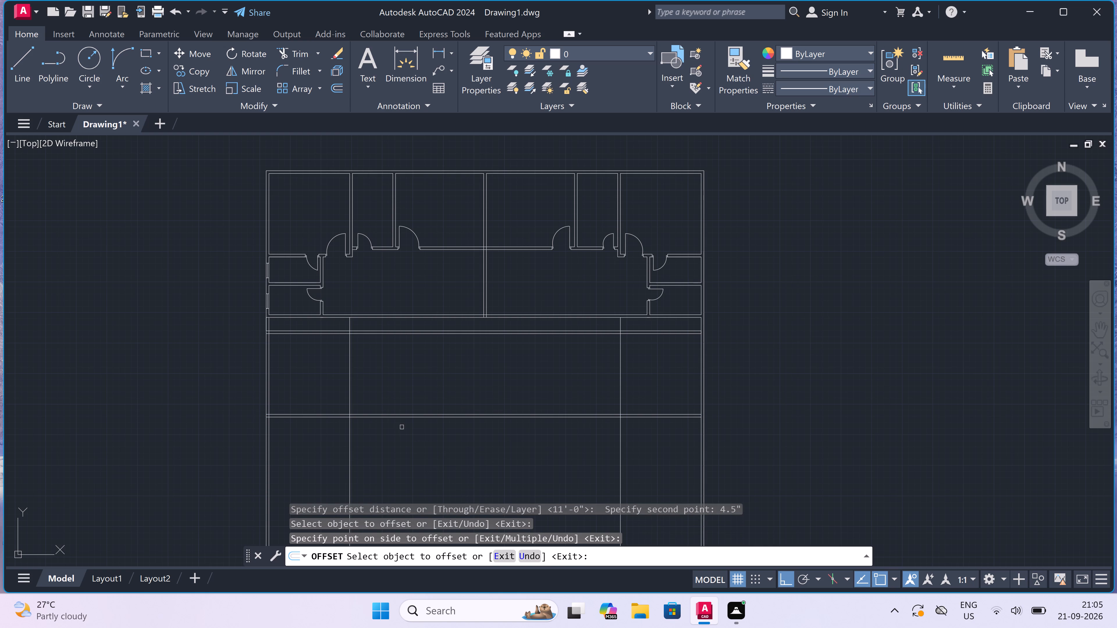
left_click(350, 359)
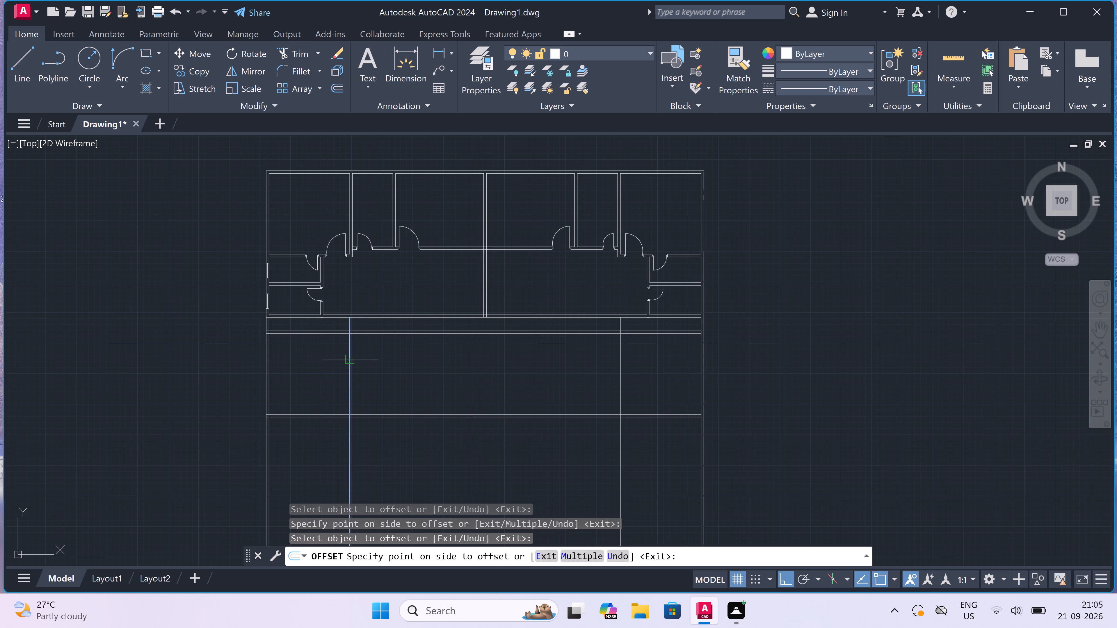
left_click(397, 366)
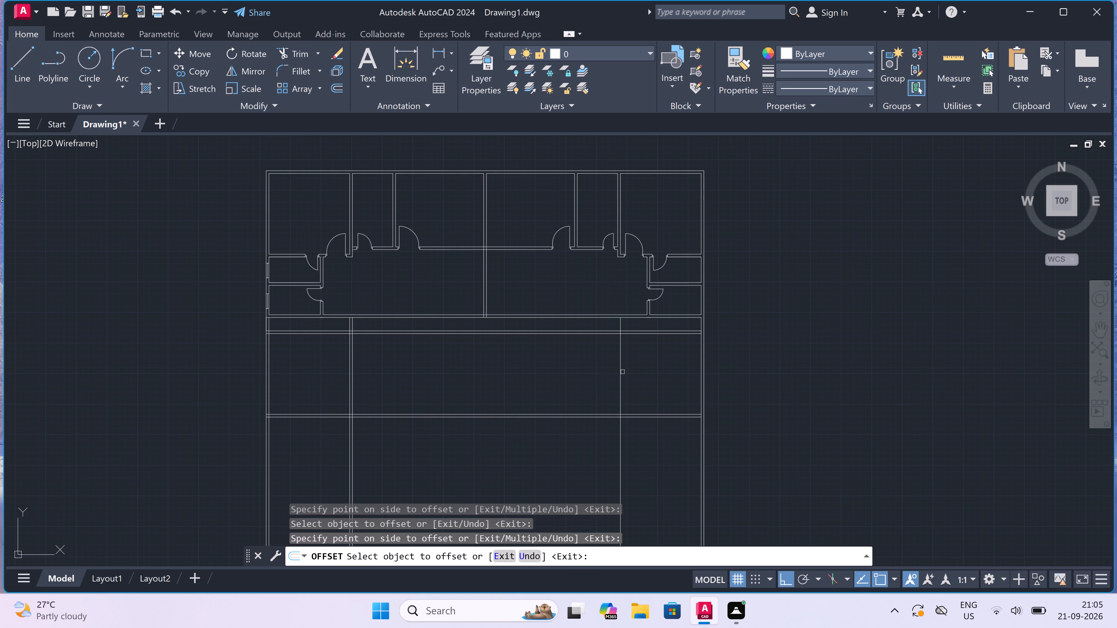
left_click(620, 370)
left_click(578, 379)
key("Escape")
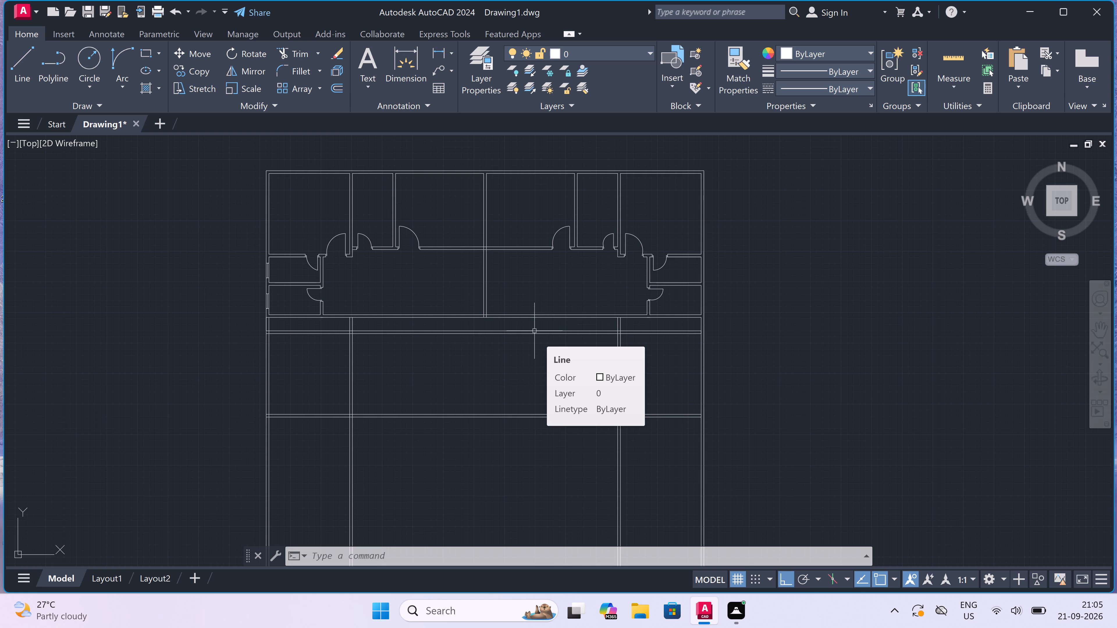
Trim the left outer wall and the inner vertical wall lines out of the gap between the upper block and the lower rooms.
scroll(537, 333, "up", 1)
scroll(538, 333, "down", 1)
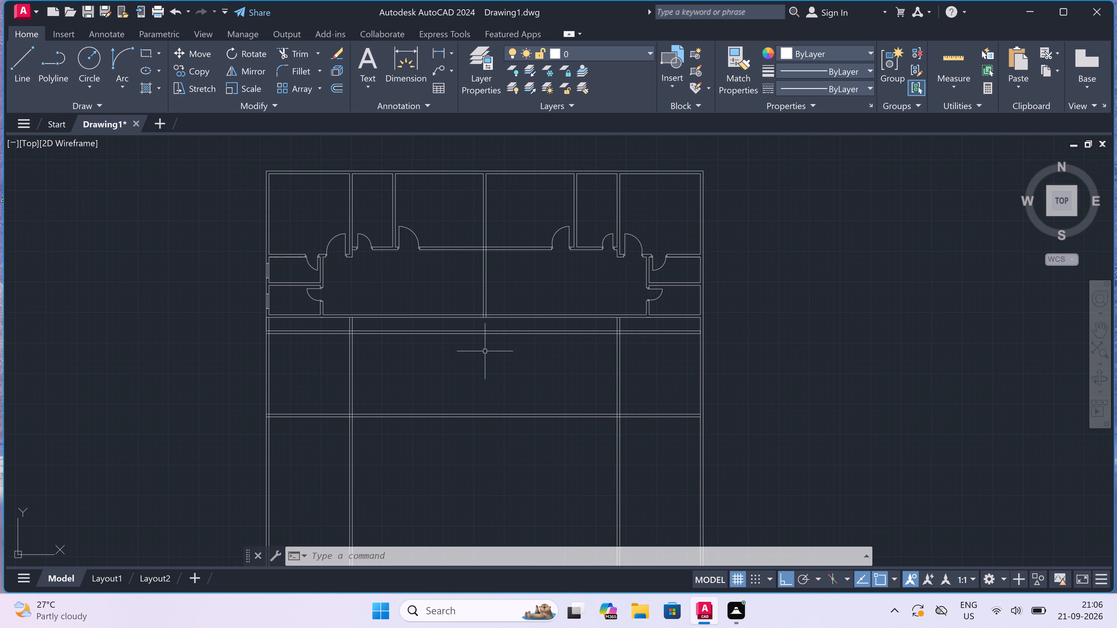
scroll(370, 355, "up", 2)
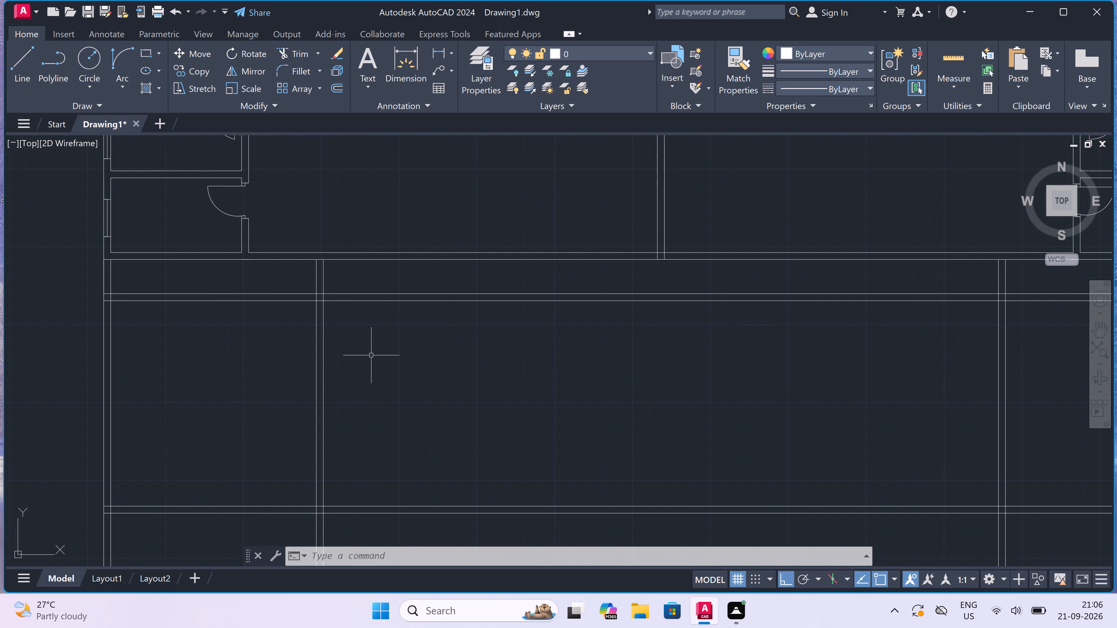
type("tr")
key("space")
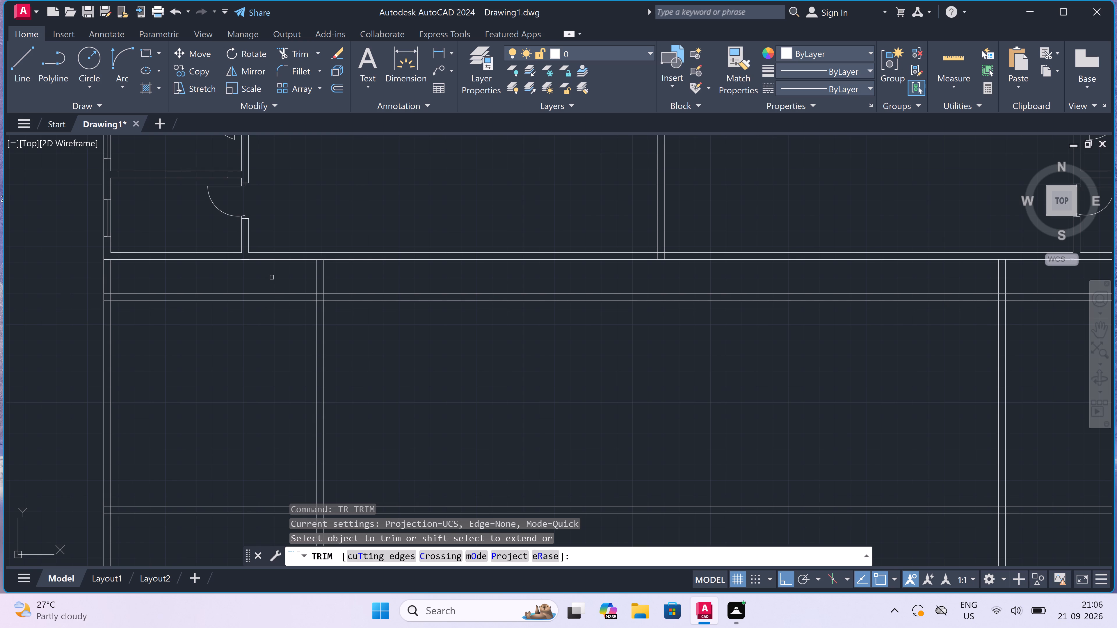
left_click_drag(84, 280, 87, 280)
scroll(368, 276, "down", 3)
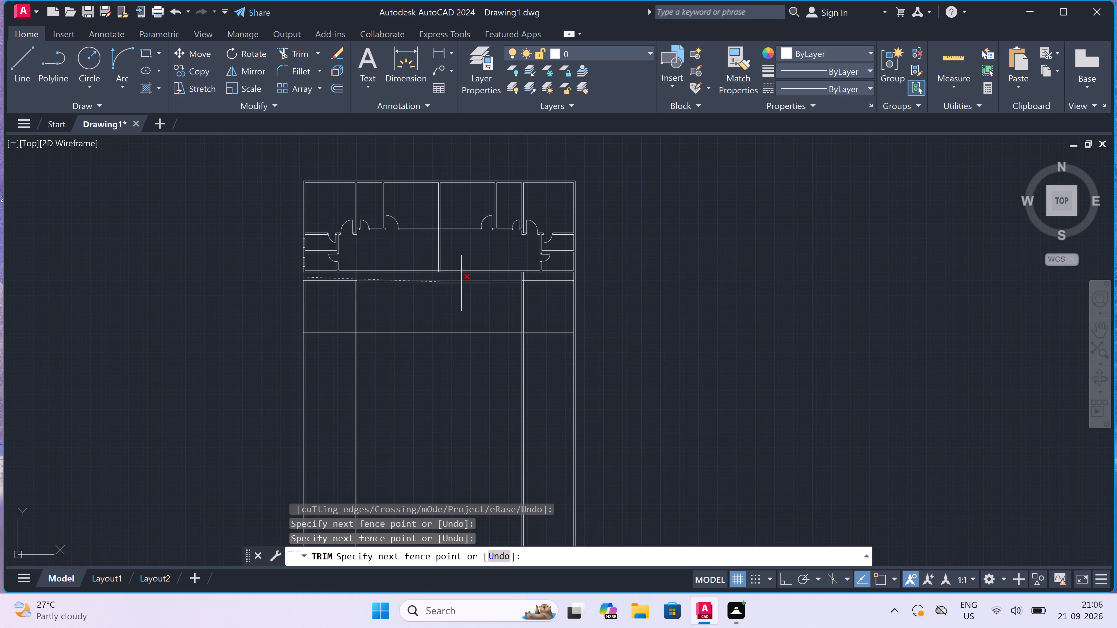
scroll(575, 275, "up", 3)
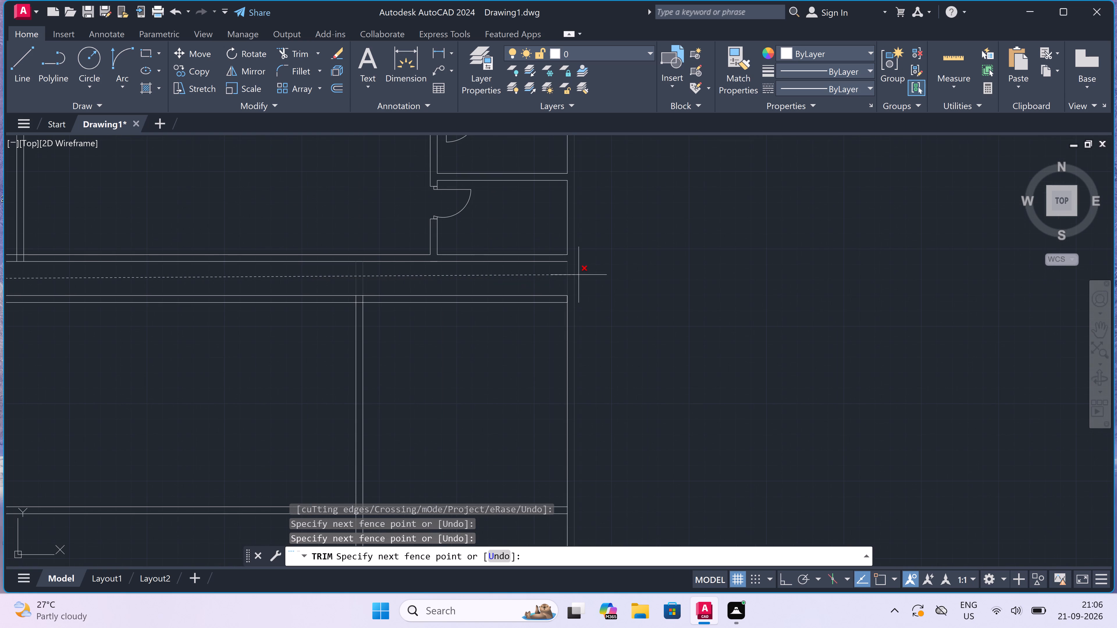
left_click(552, 277)
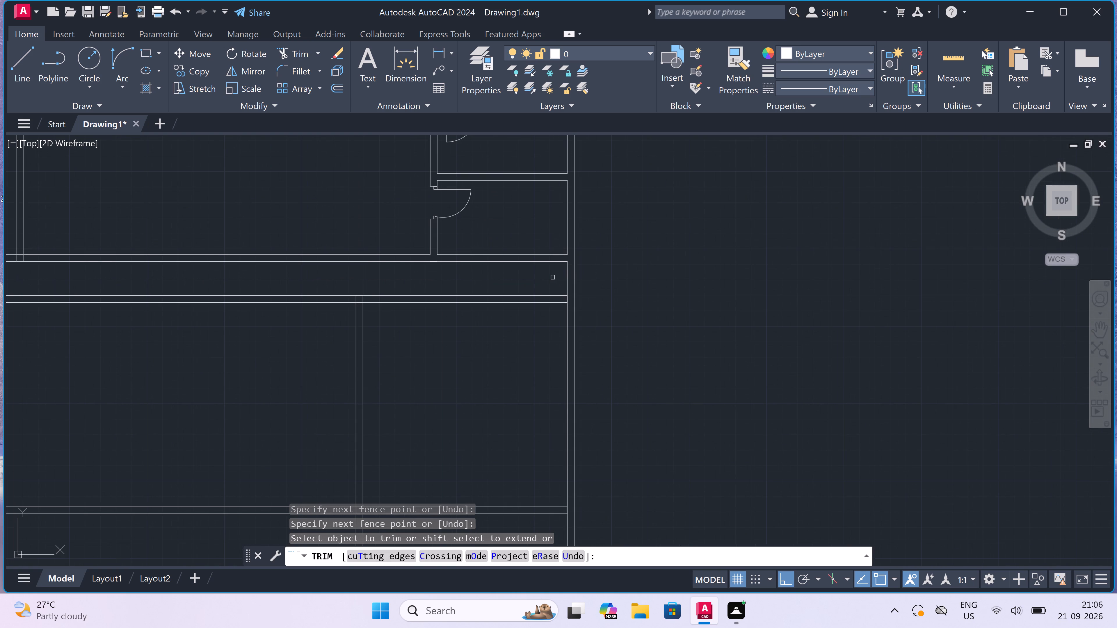
key("Escape")
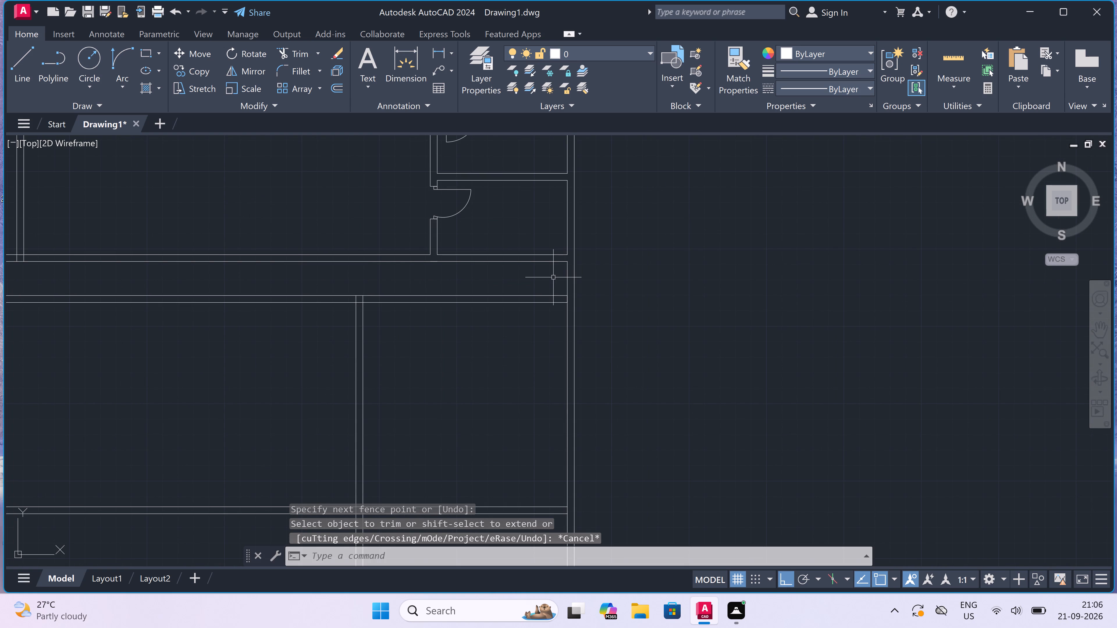
Extend the two horizontal lines bounding the gap to the right outer wall's outer line.
type("ex")
key("space")
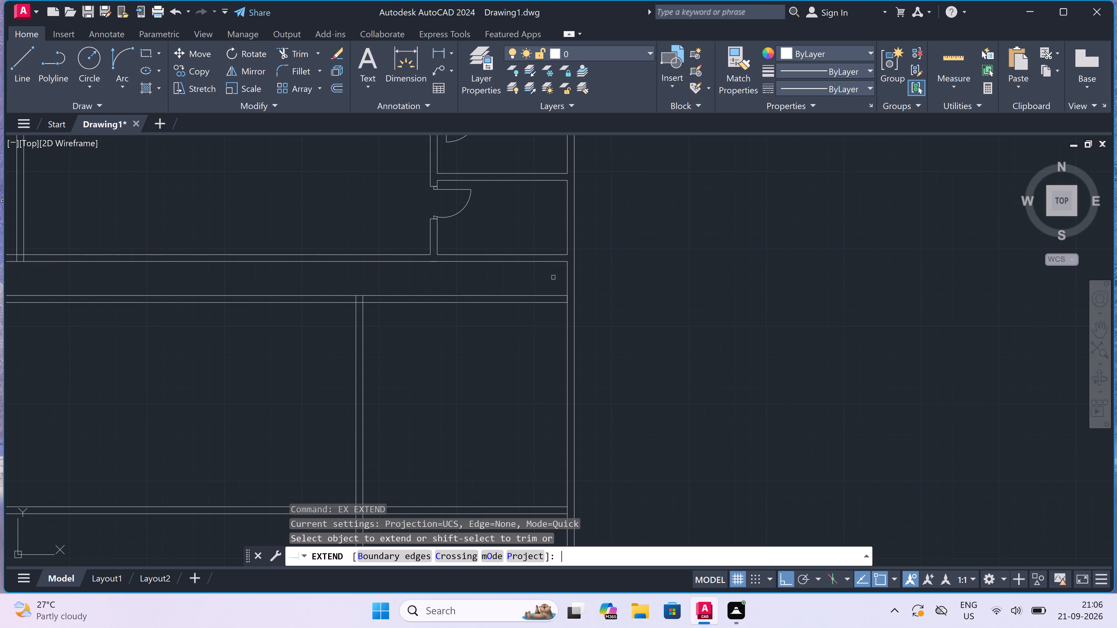
left_click(556, 263)
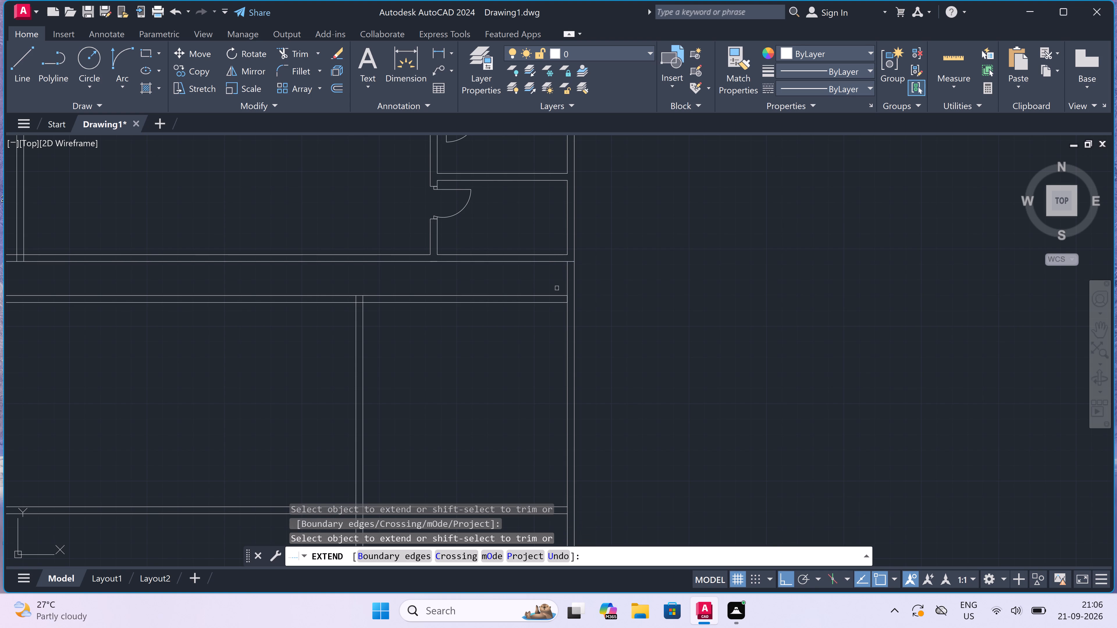
left_click(558, 297)
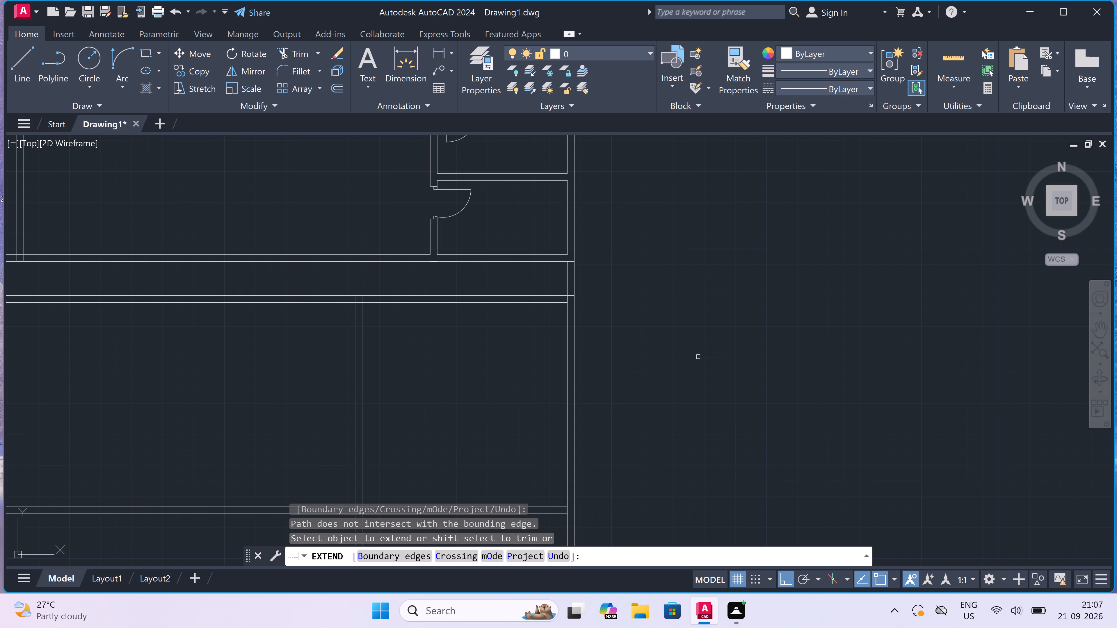
left_click(533, 278)
left_click(634, 297)
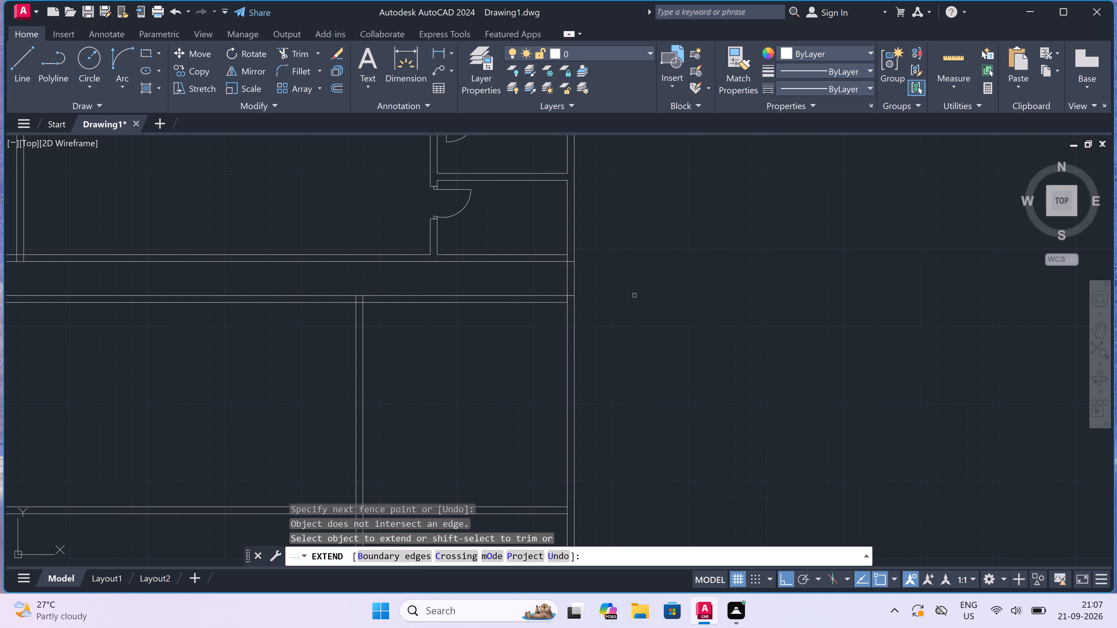
key("Escape")
Trim both right outer wall lines out of the gap between the upper block and the lower rooms.
type("tr")
key("space")
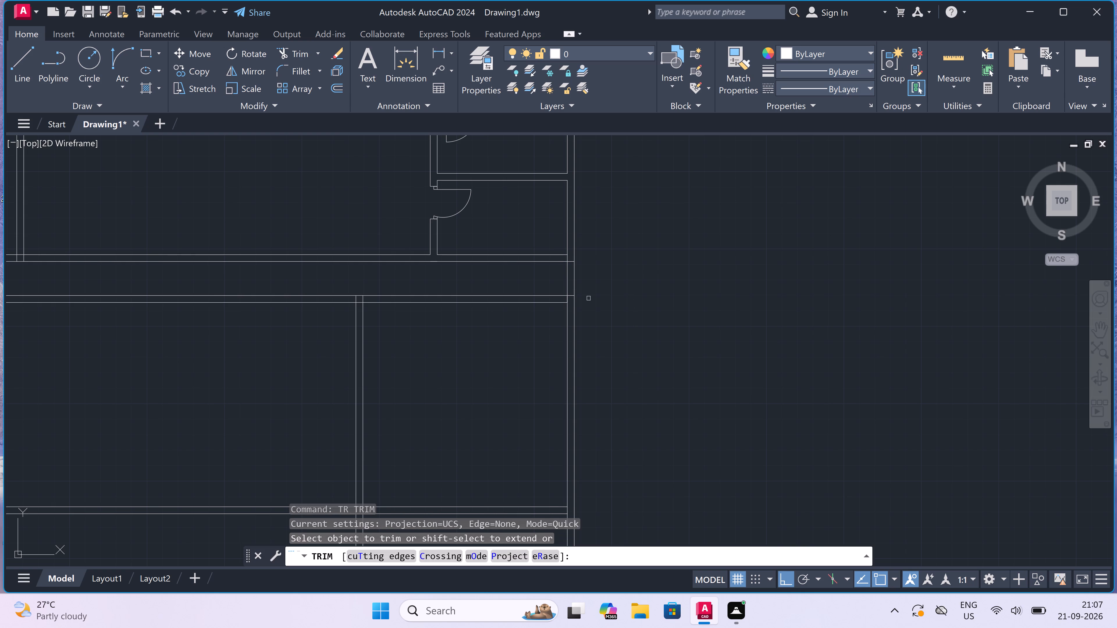
left_click_drag(499, 281, 503, 281)
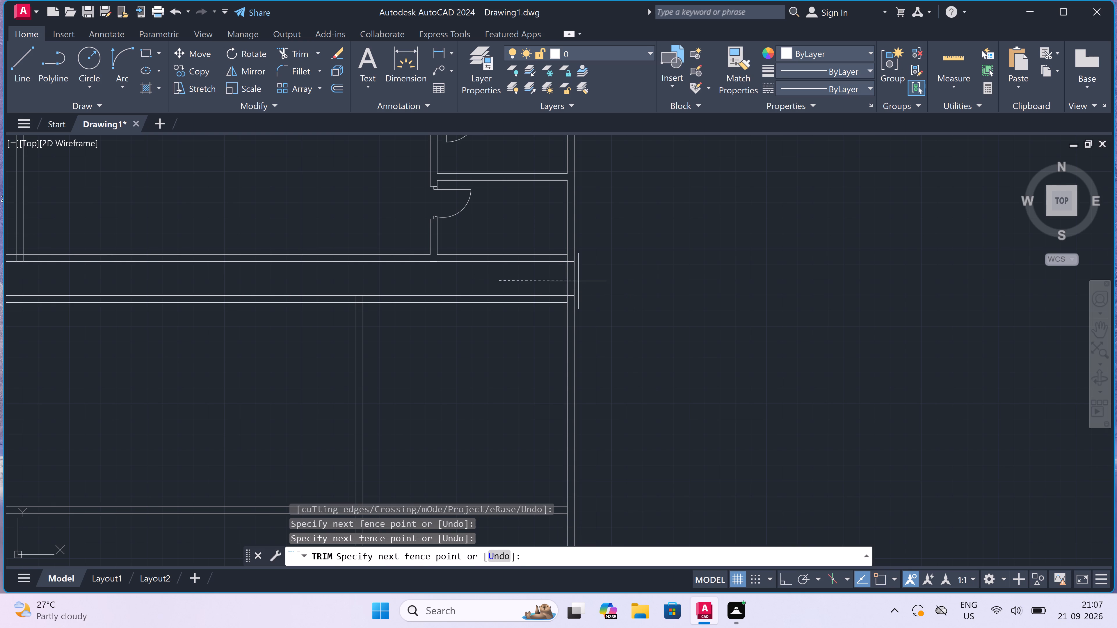
left_click(670, 280)
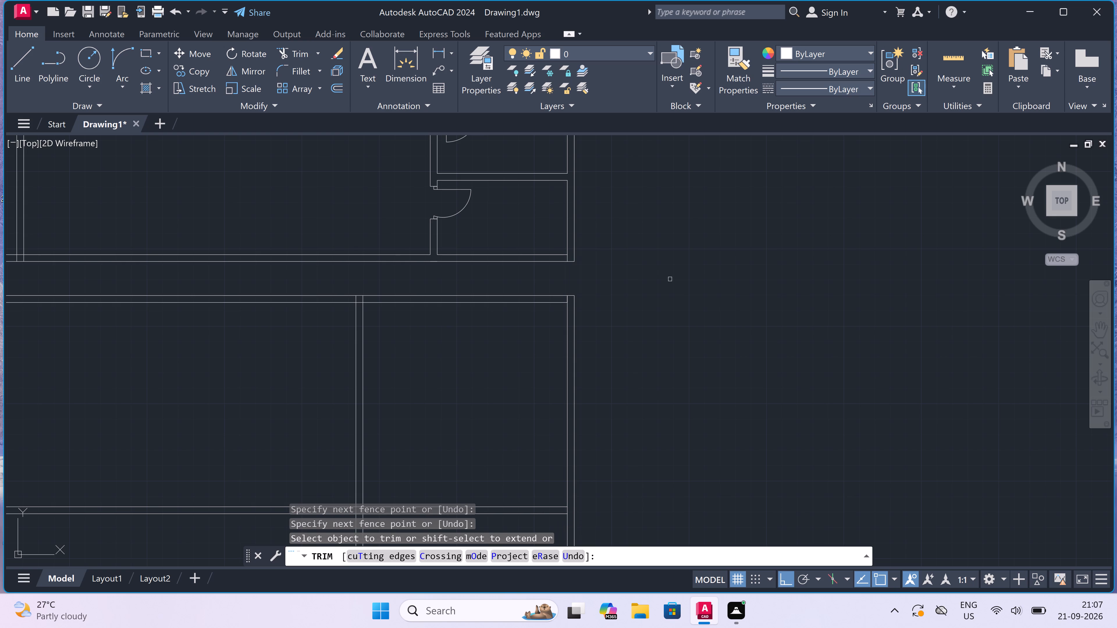
key("Escape")
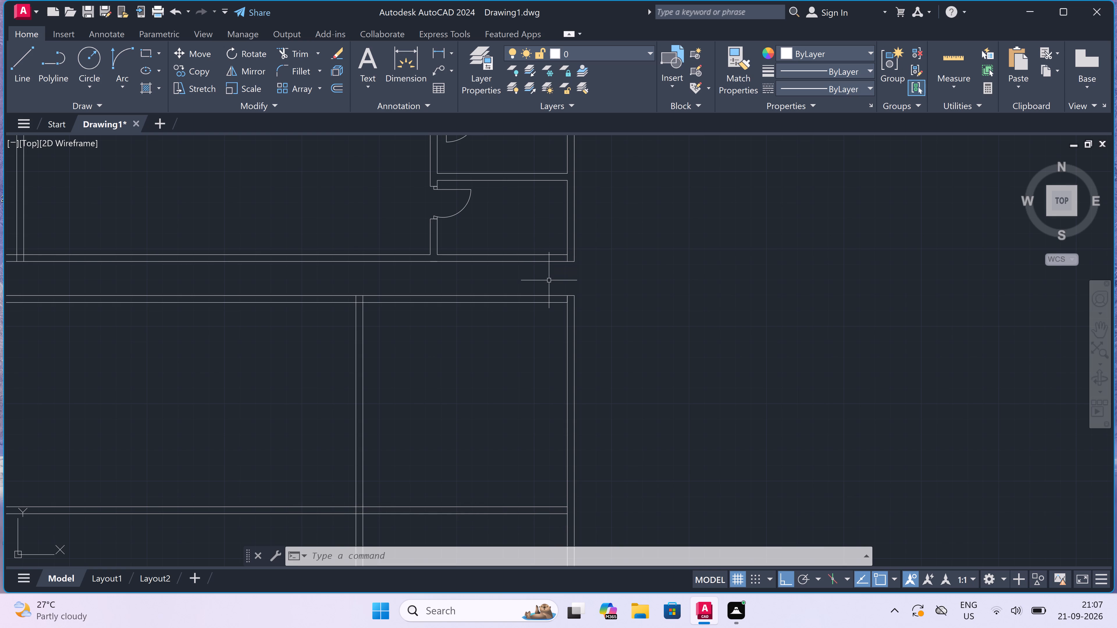
Offset the right line of the lower block's left inner vertical wall 3'6" to the right.
scroll(549, 284, "down", 3)
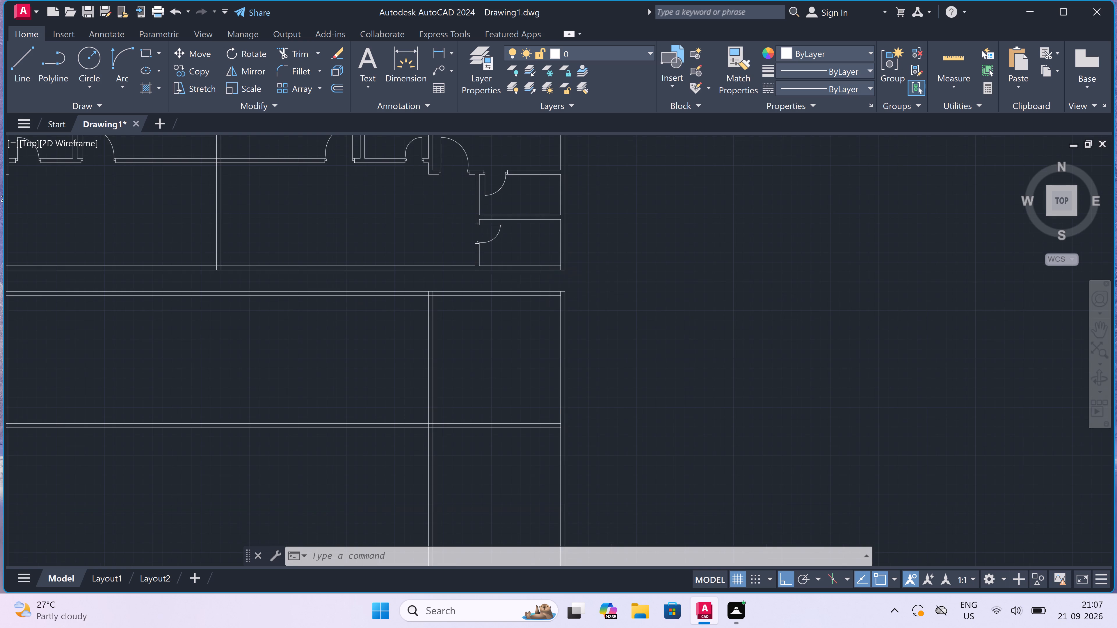
scroll(552, 286, "down", 2)
scroll(433, 277, "up", 2)
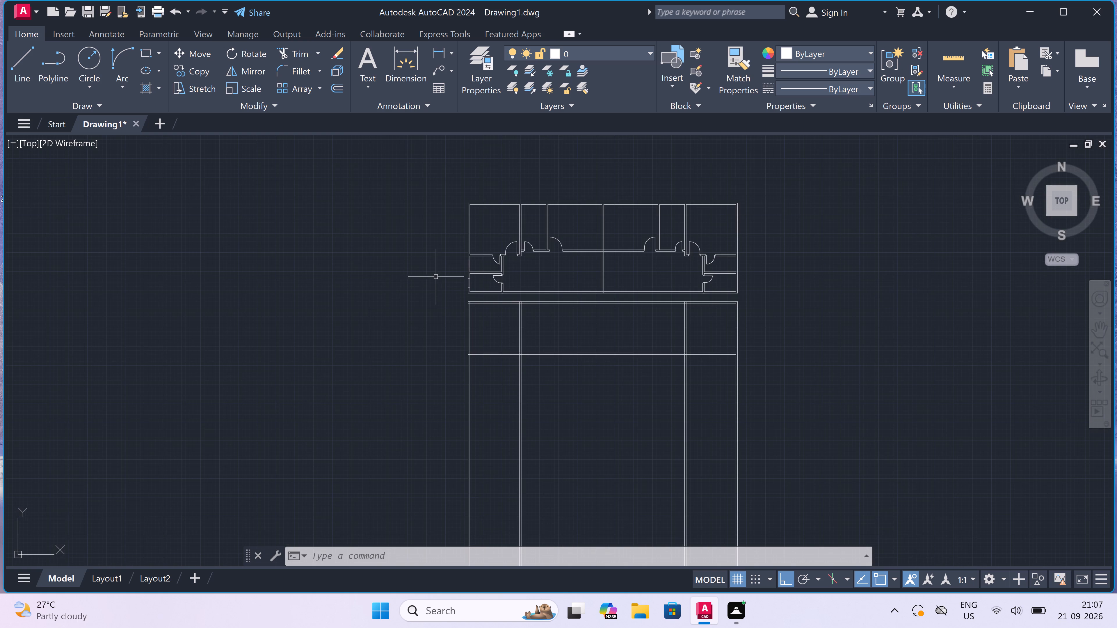
scroll(485, 301, "up", 2)
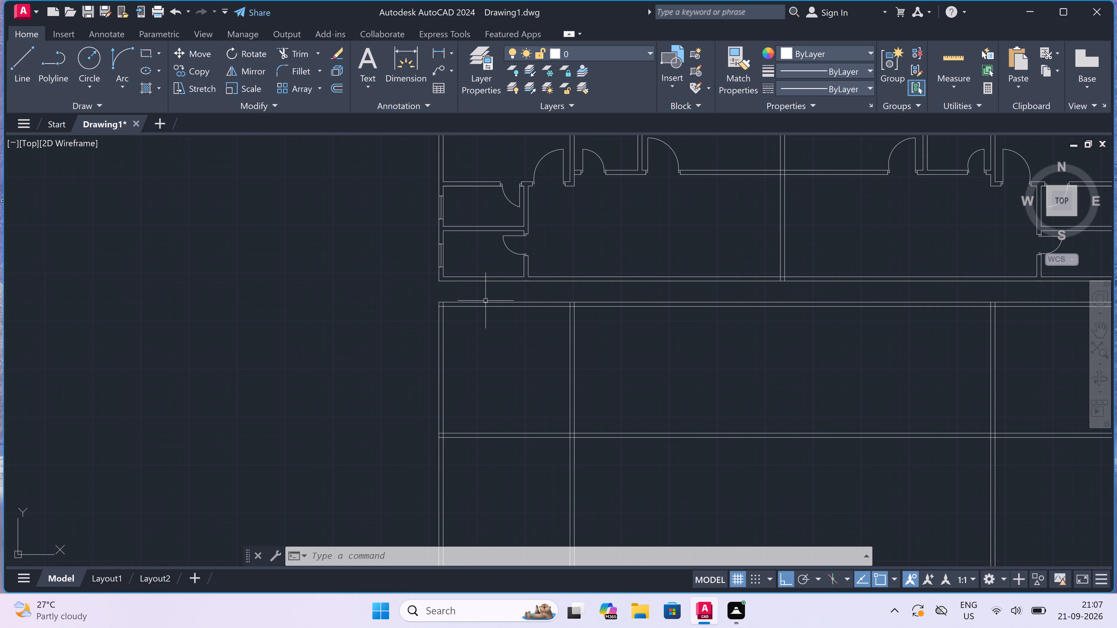
scroll(595, 347, "up", 2)
type("o")
key("space")
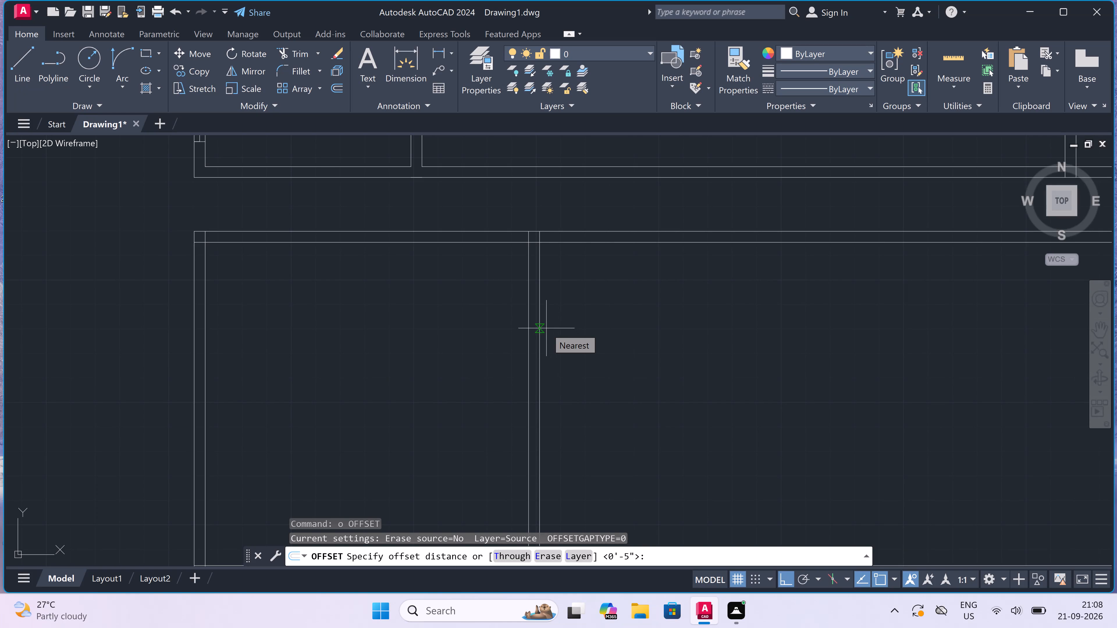
left_click(539, 320)
type("3'")
type("6\"")
key("space")
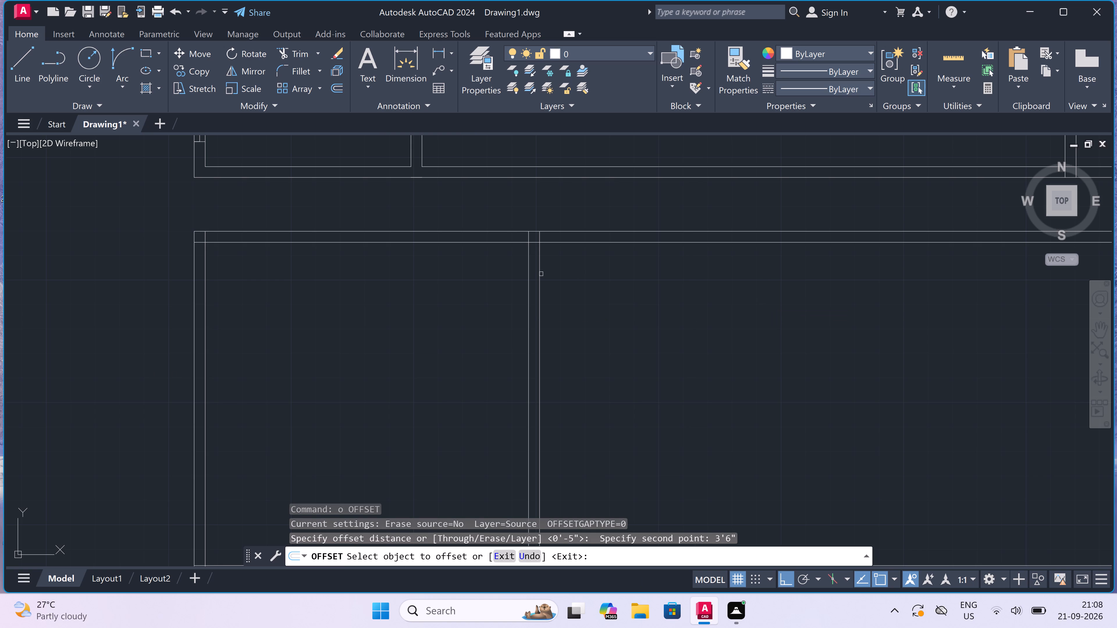
left_click_drag(539, 271, 566, 271)
left_click(577, 272)
key("Escape")
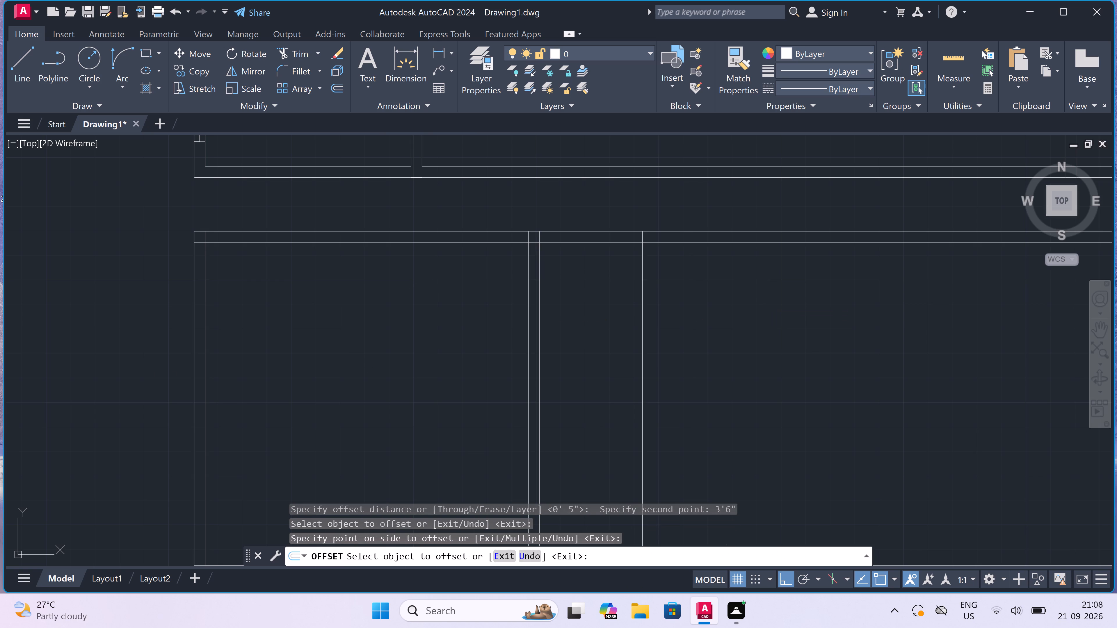
Offset the new vertical line 4.5" to the right to give the wall thickness.
key("space")
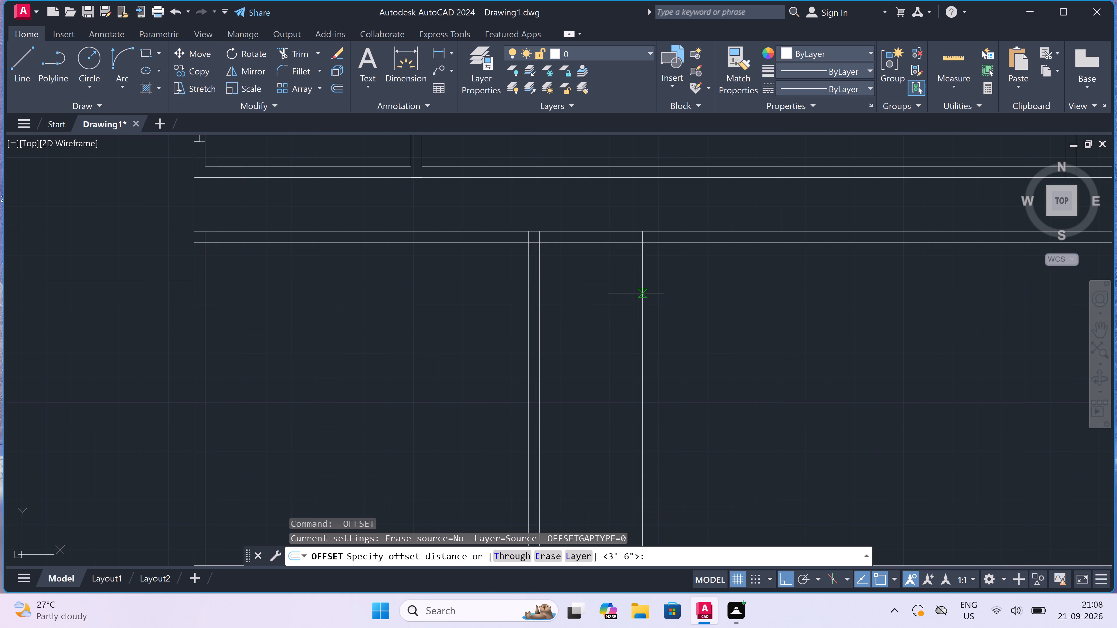
left_click_drag(637, 293, 642, 295)
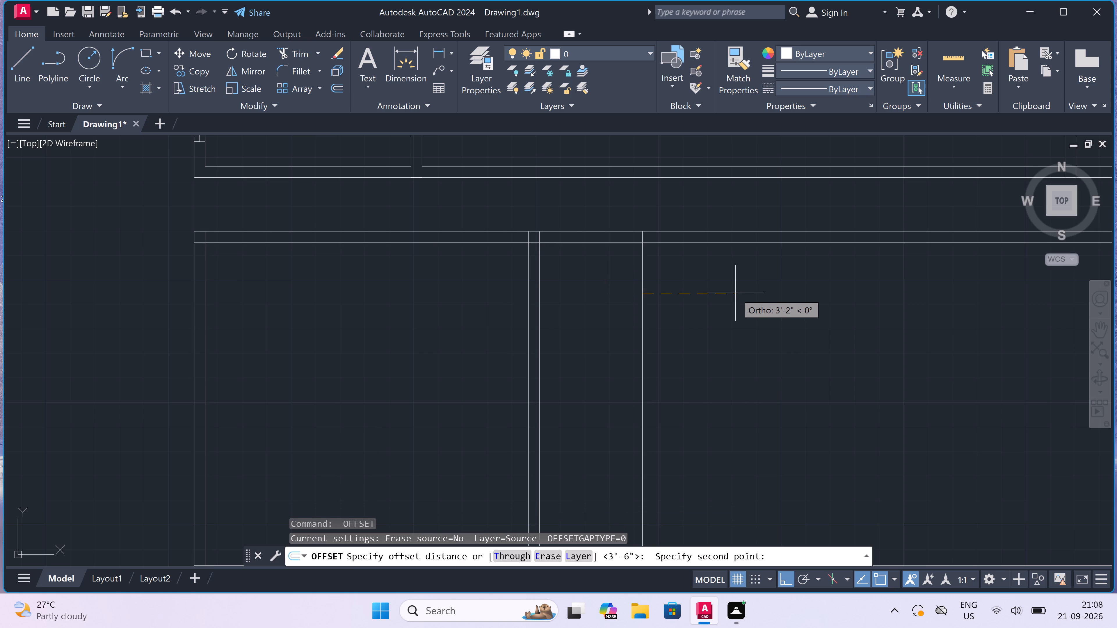
type("4.5\"")
key("space")
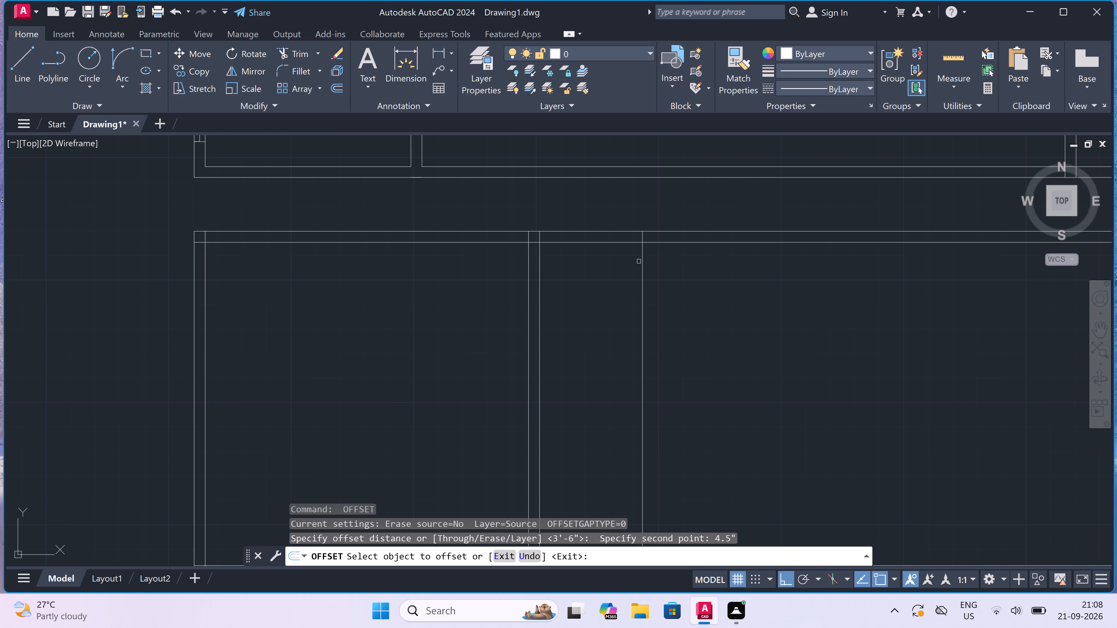
left_click_drag(642, 277, 660, 280)
left_click(687, 283)
key("Escape")
Offset the right line of the new vertical wall 10' to the right.
scroll(680, 287, "down", 3)
scroll(697, 291, "up", 2)
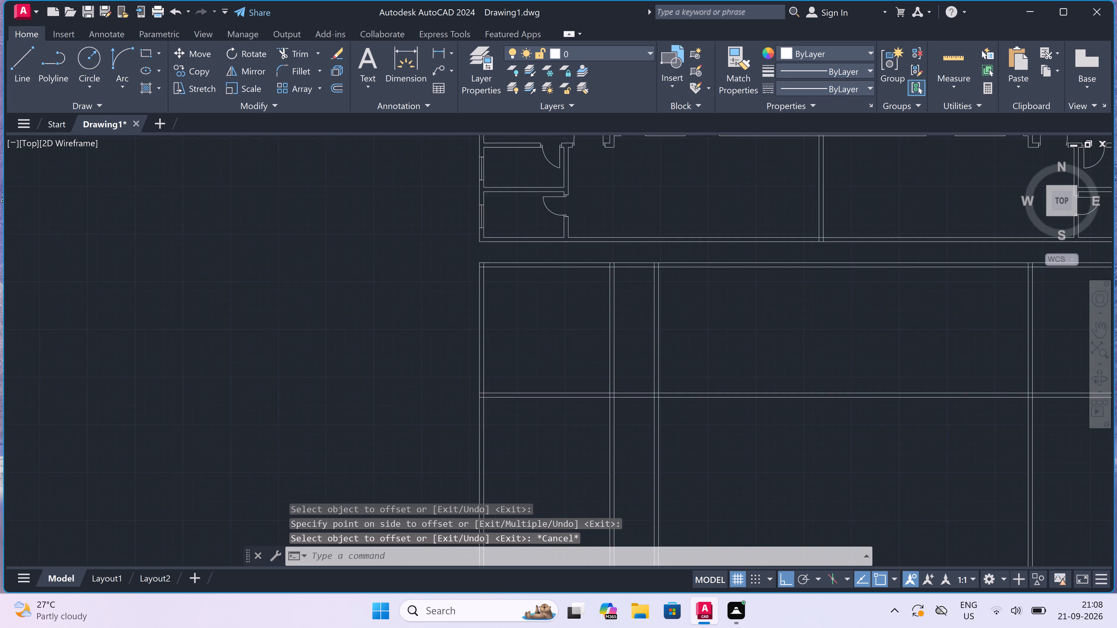
scroll(697, 291, "up", 1)
key("space")
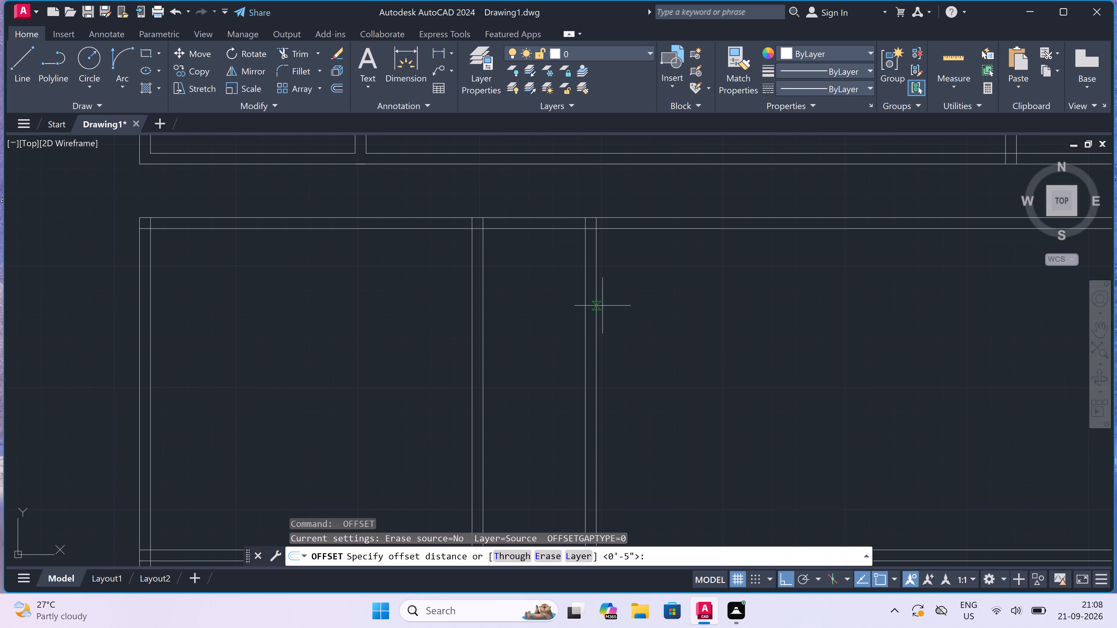
left_click_drag(600, 304, 607, 305)
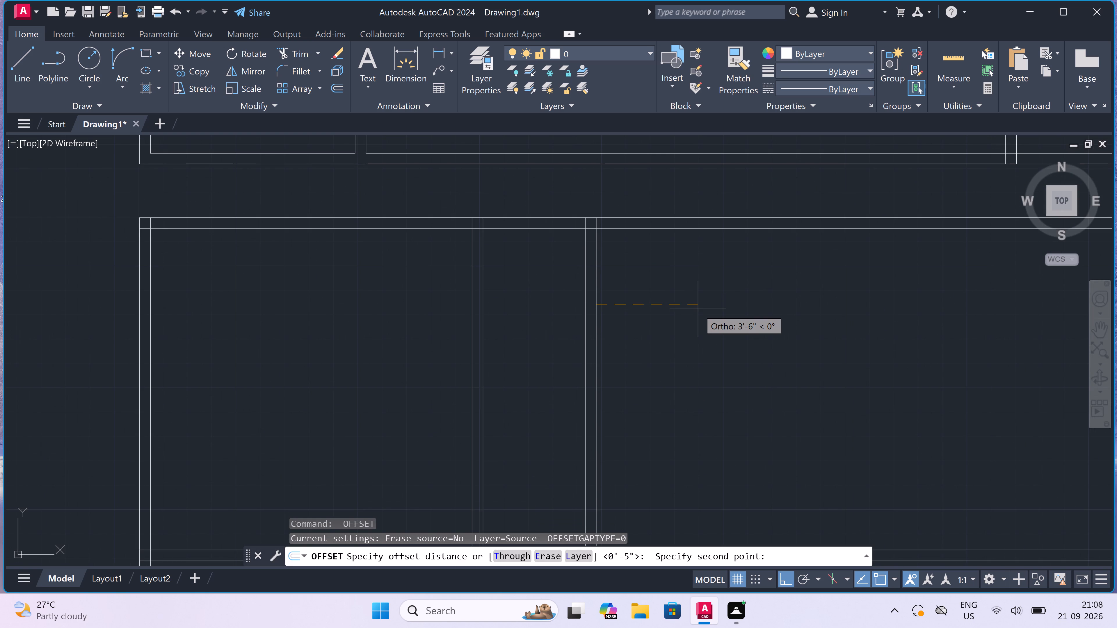
type("10")
type("'")
key("space")
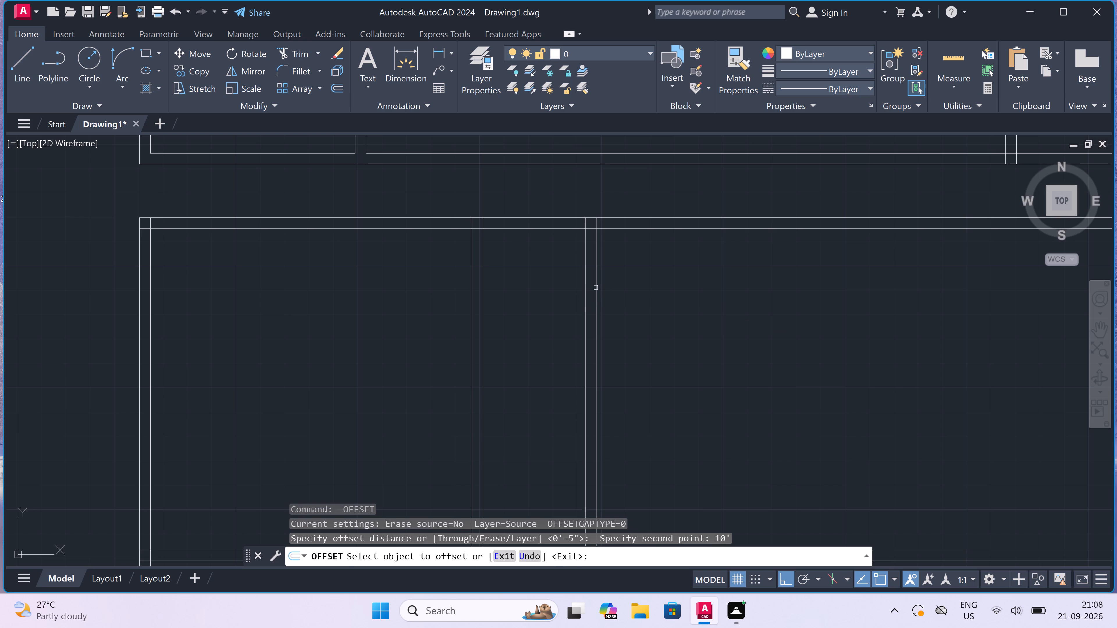
left_click_drag(596, 289, 604, 292)
left_click(640, 306)
scroll(641, 306, "down", 4)
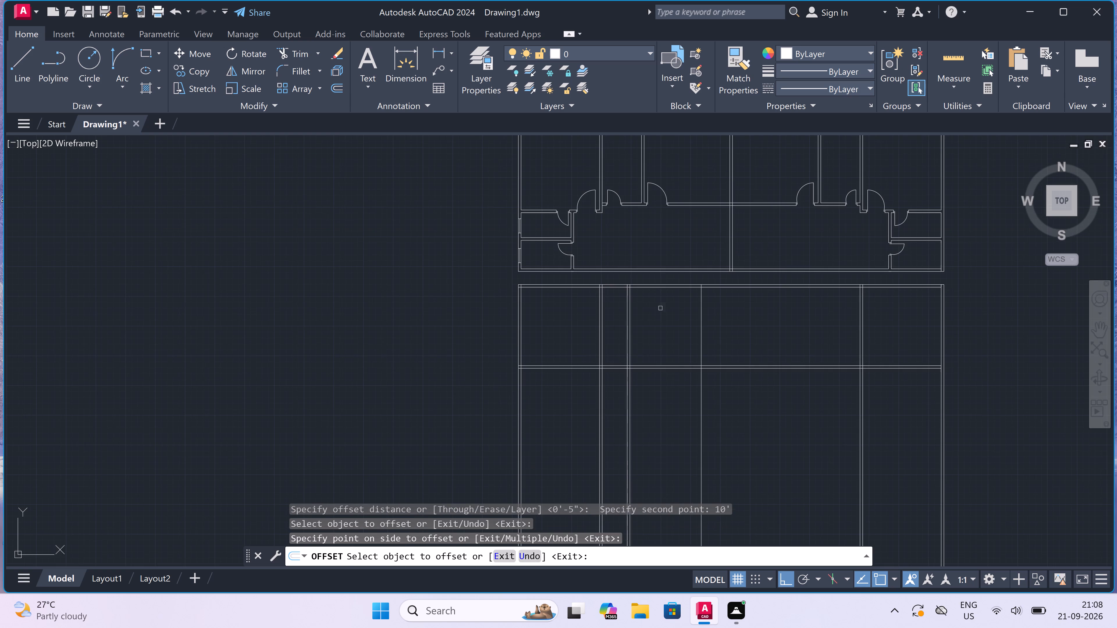
scroll(707, 315, "up", 1)
key("Escape")
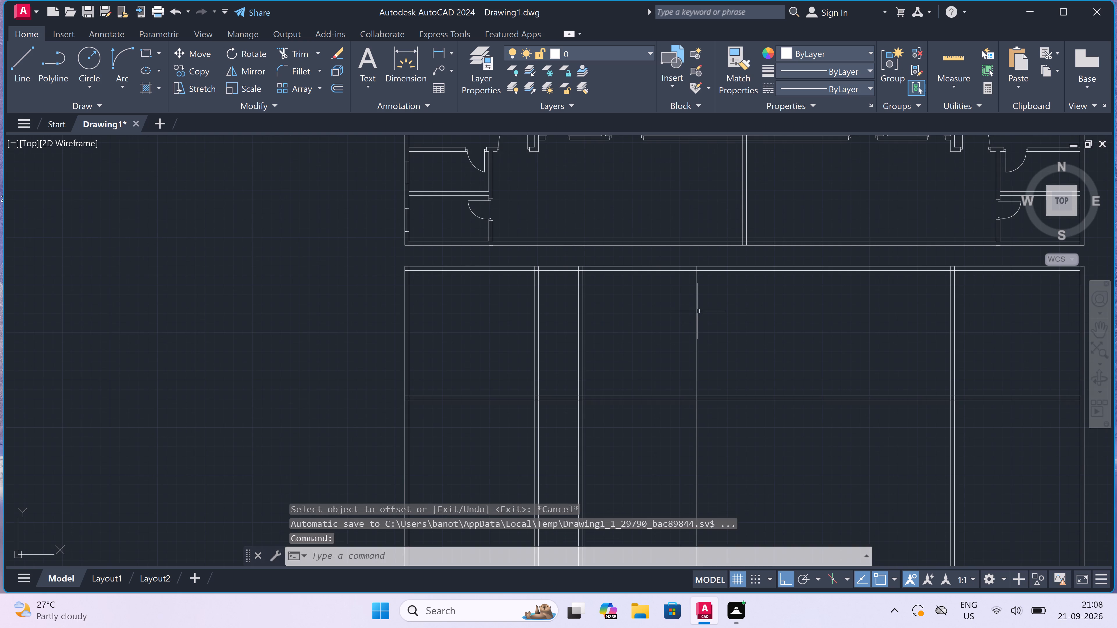
Offset the newest vertical line 4.5" to the right to form the next wall.
key("space")
left_click_drag(695, 310, 705, 310)
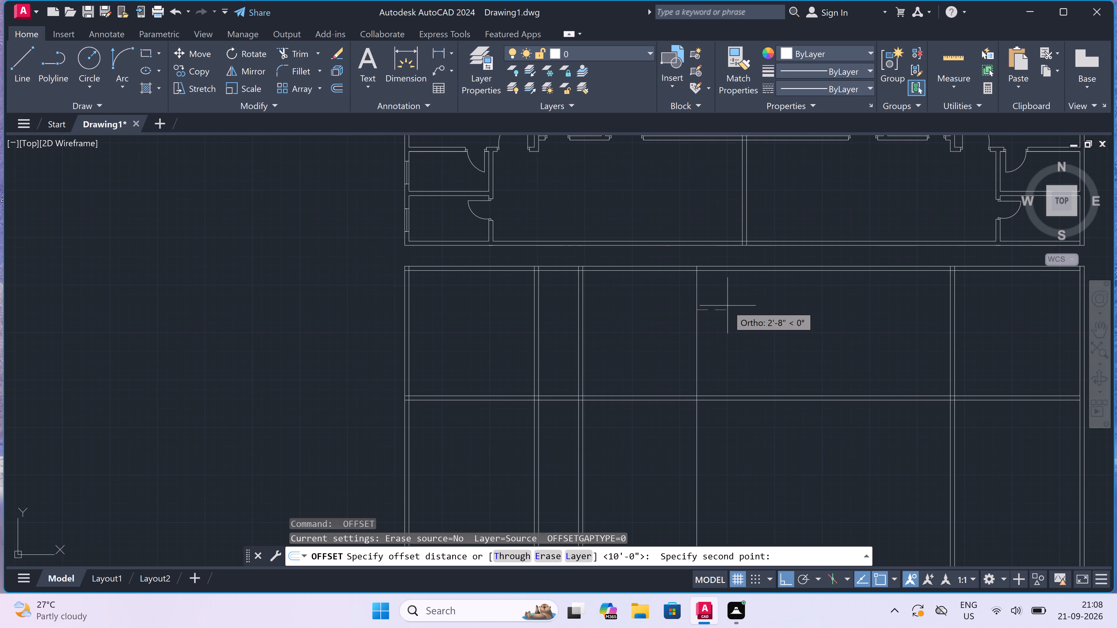
type("4.5\"")
key("space")
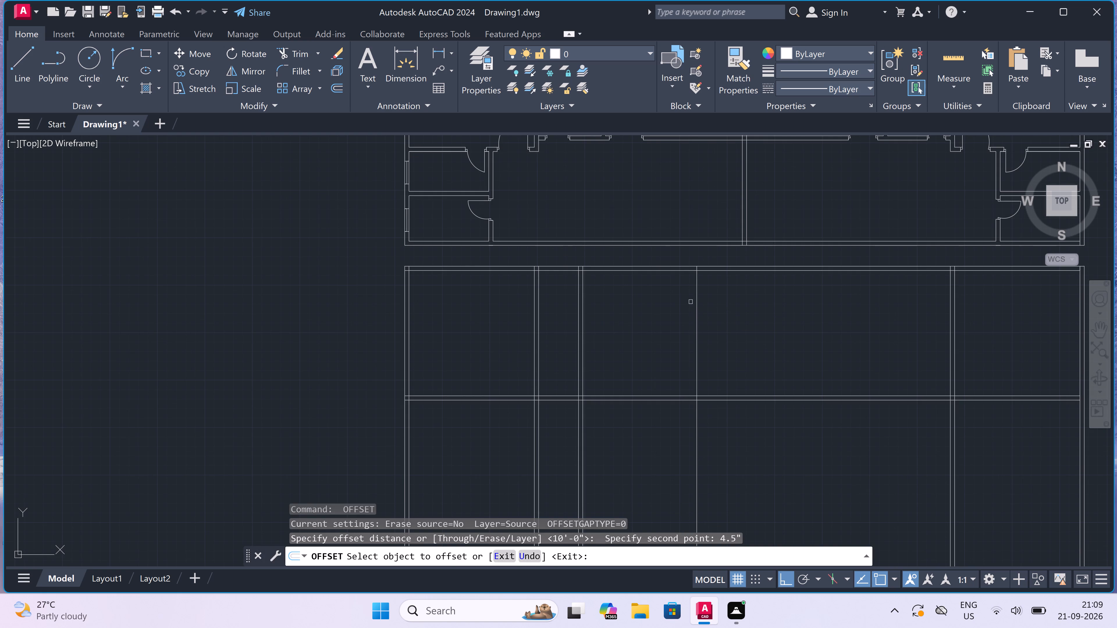
left_click(696, 302)
left_click(713, 302)
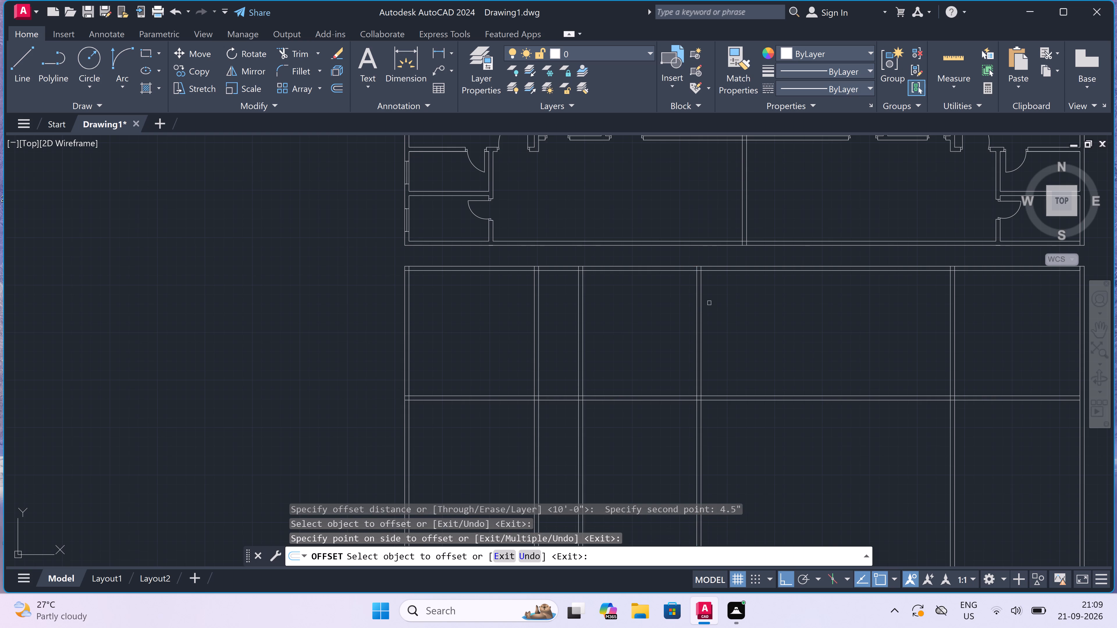
Offset the right line of the lower block's newest vertical wall 8' to the right.
key("Escape")
scroll(701, 306, "down", 2)
scroll(771, 304, "up", 3)
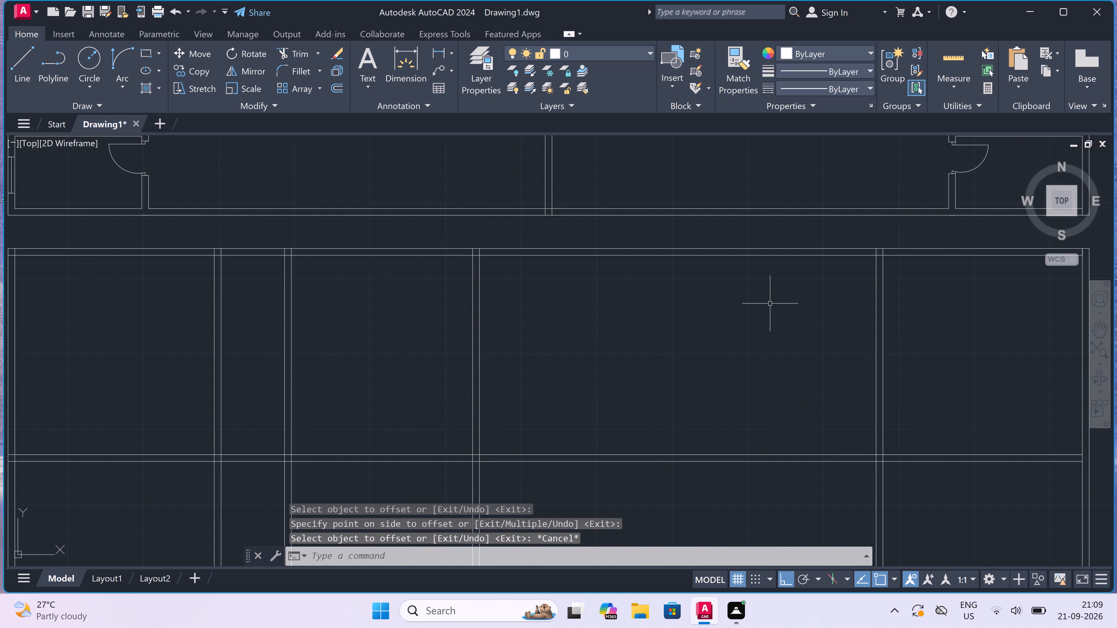
key("space")
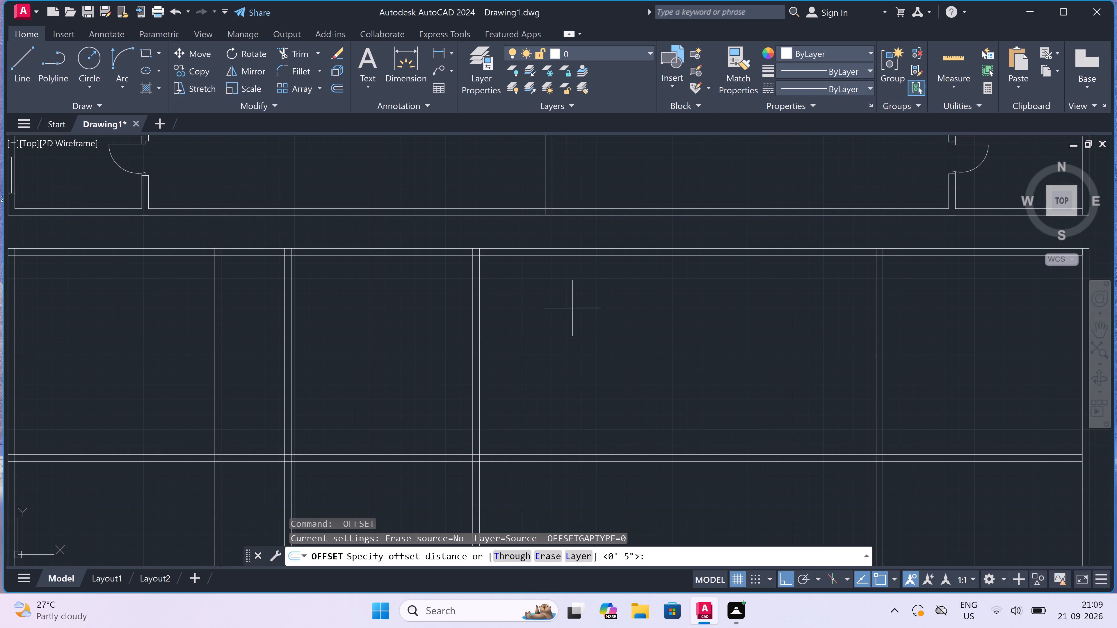
left_click(485, 319)
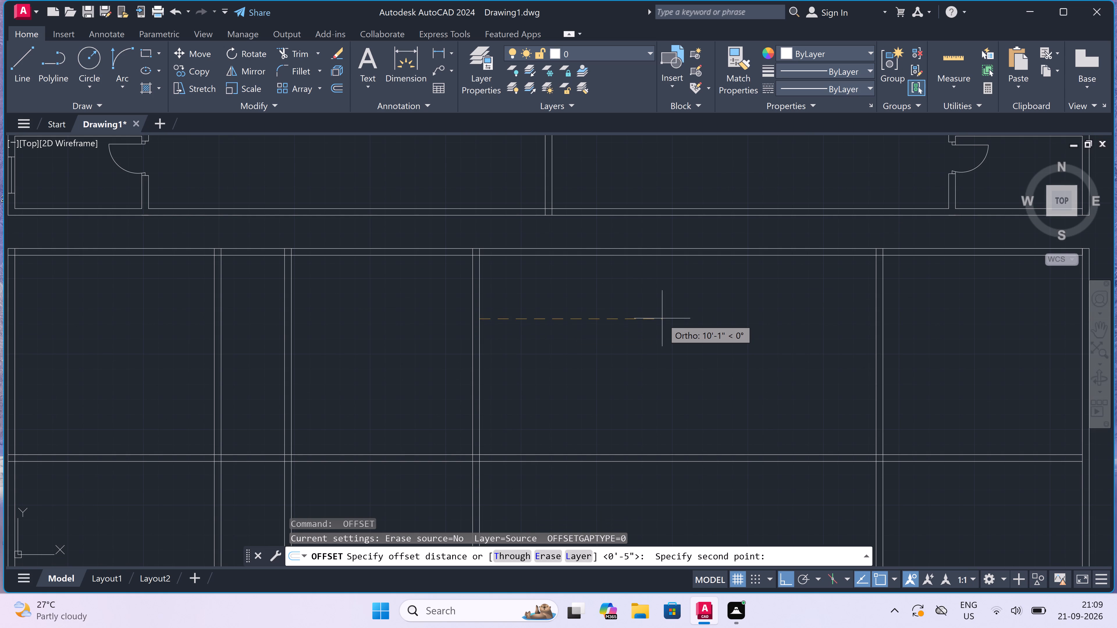
type("8'")
key("space")
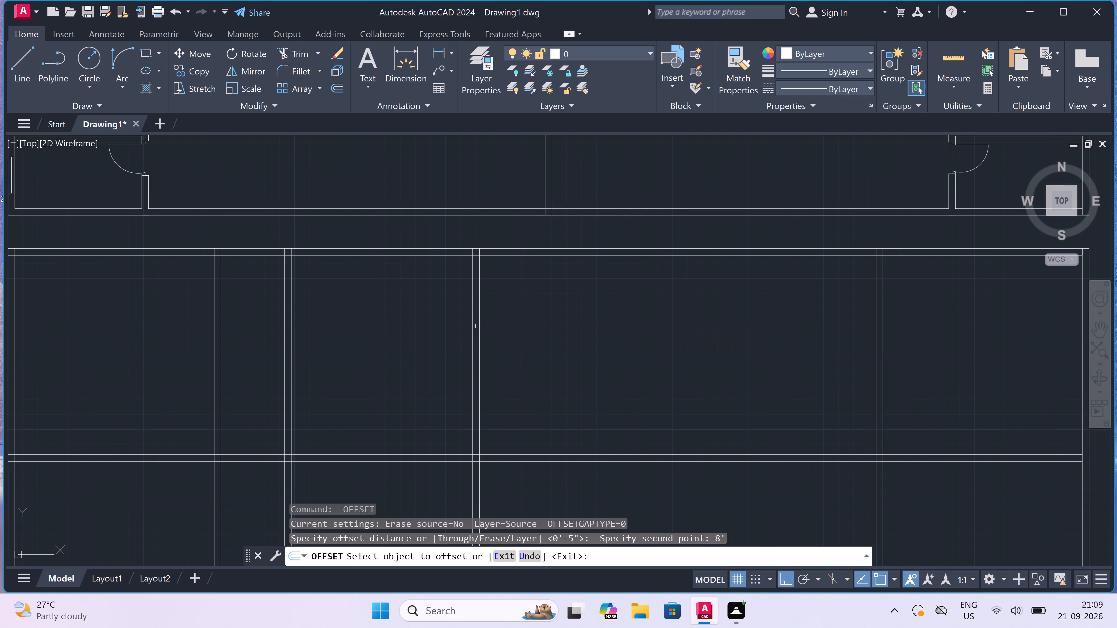
left_click_drag(479, 326, 501, 325)
left_click(601, 326)
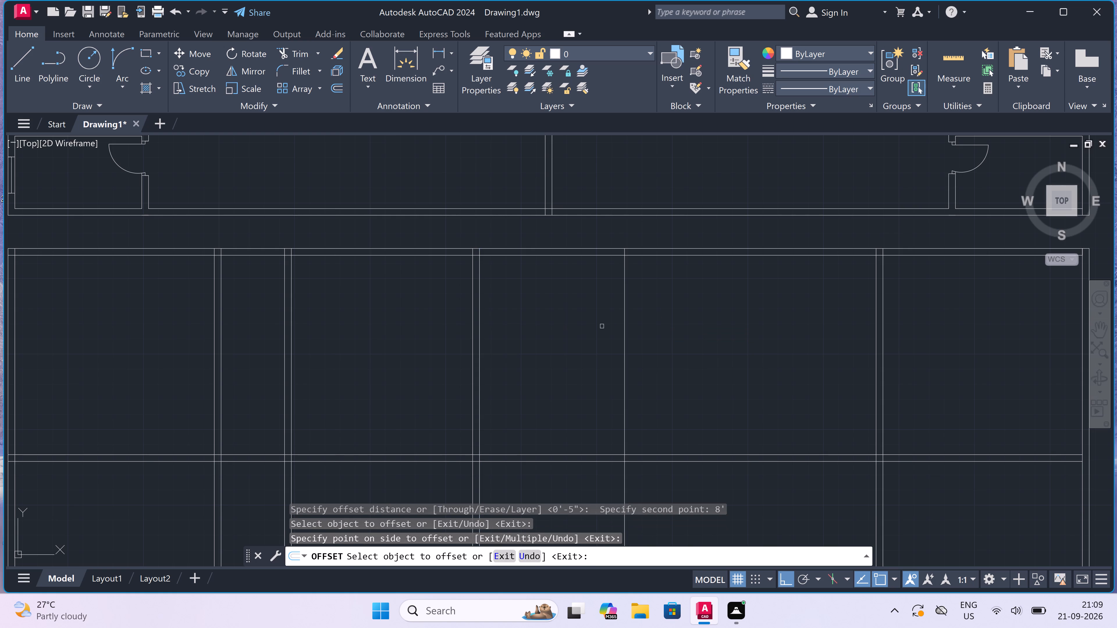
key("Escape")
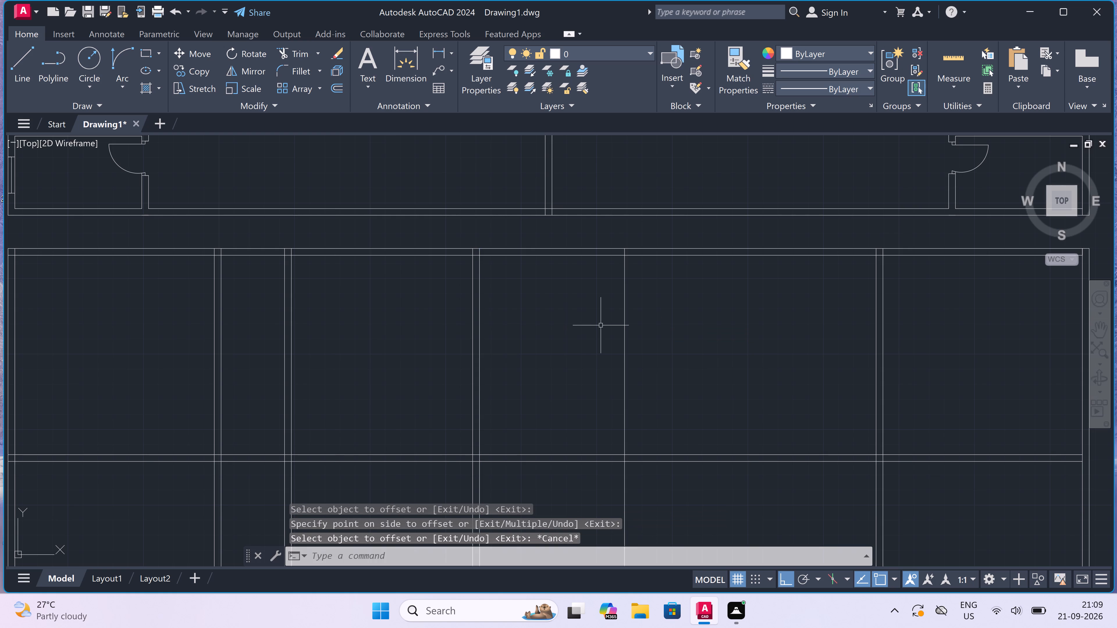
Offset the new vertical line 4.5" to the right to give the wall thickness.
key("space")
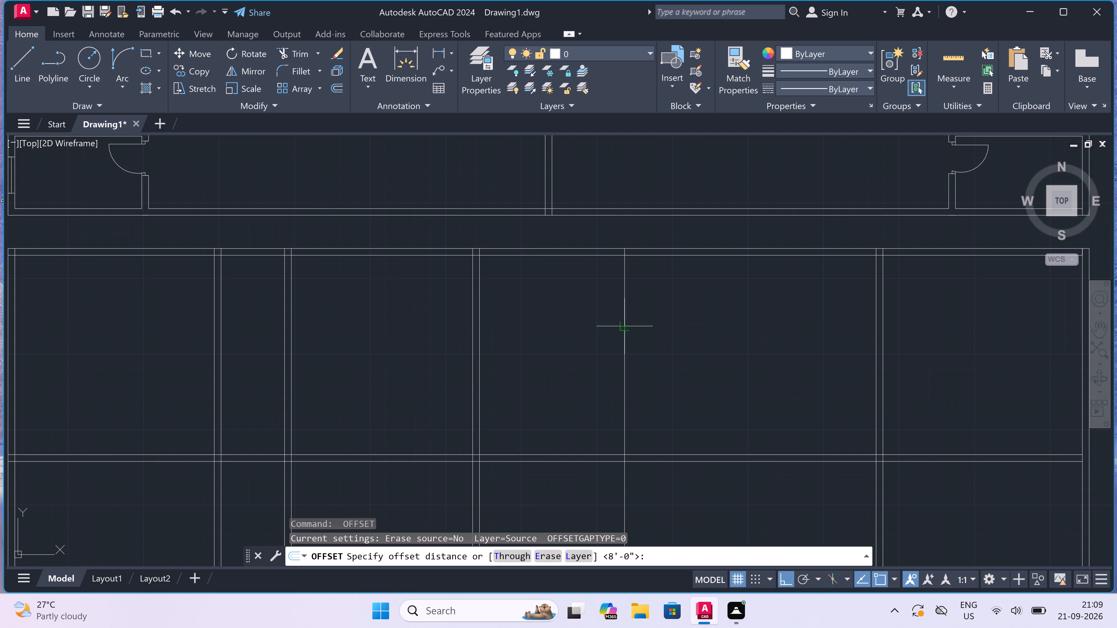
left_click_drag(628, 329, 631, 329)
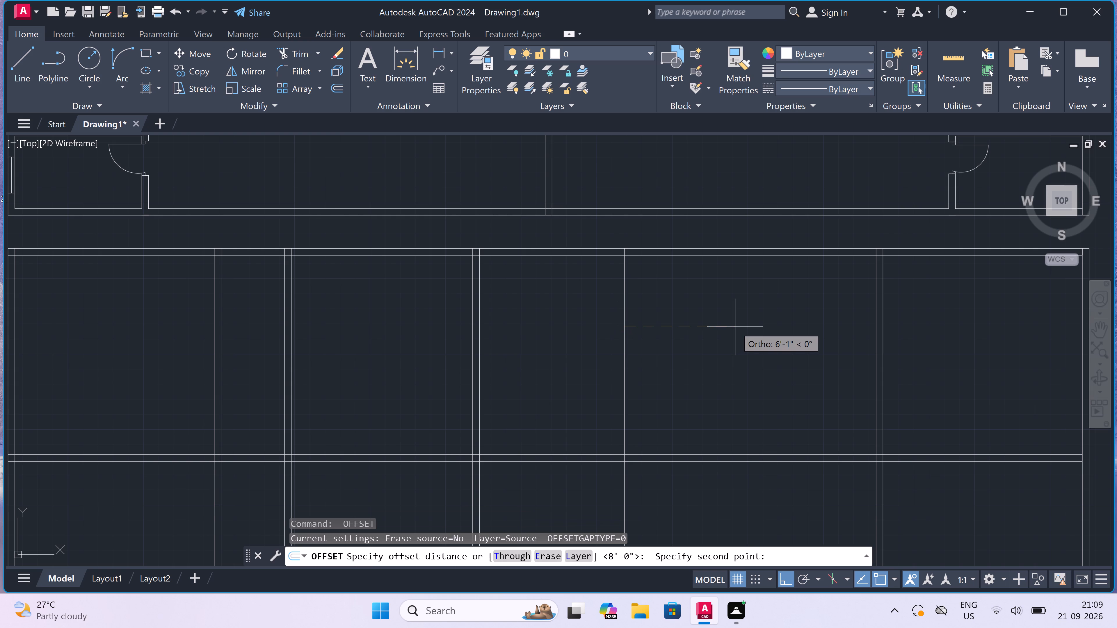
key("4")
type(".5")
type("\"")
key("space")
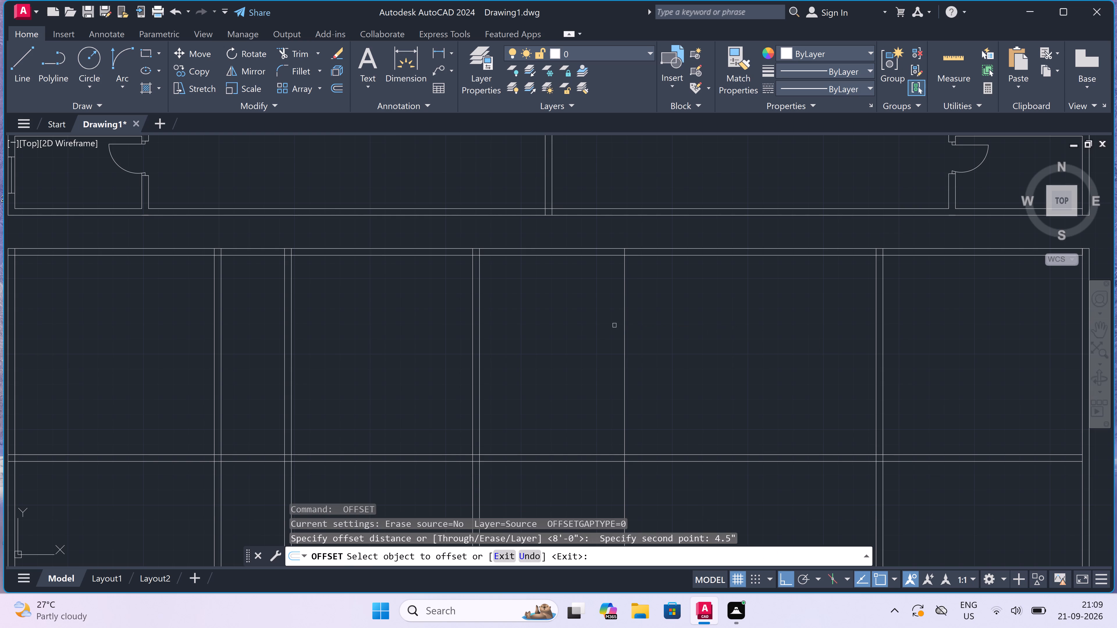
left_click_drag(624, 324, 642, 324)
left_click(653, 325)
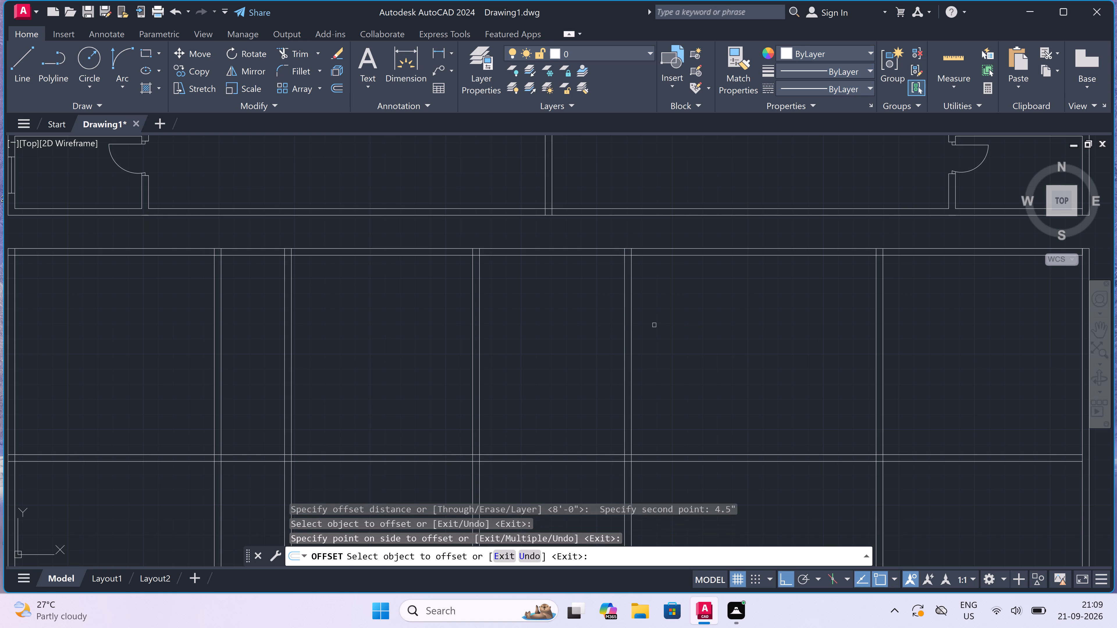
key("Escape")
Offset the right line of the newest vertical wall 10' to the right.
key("space")
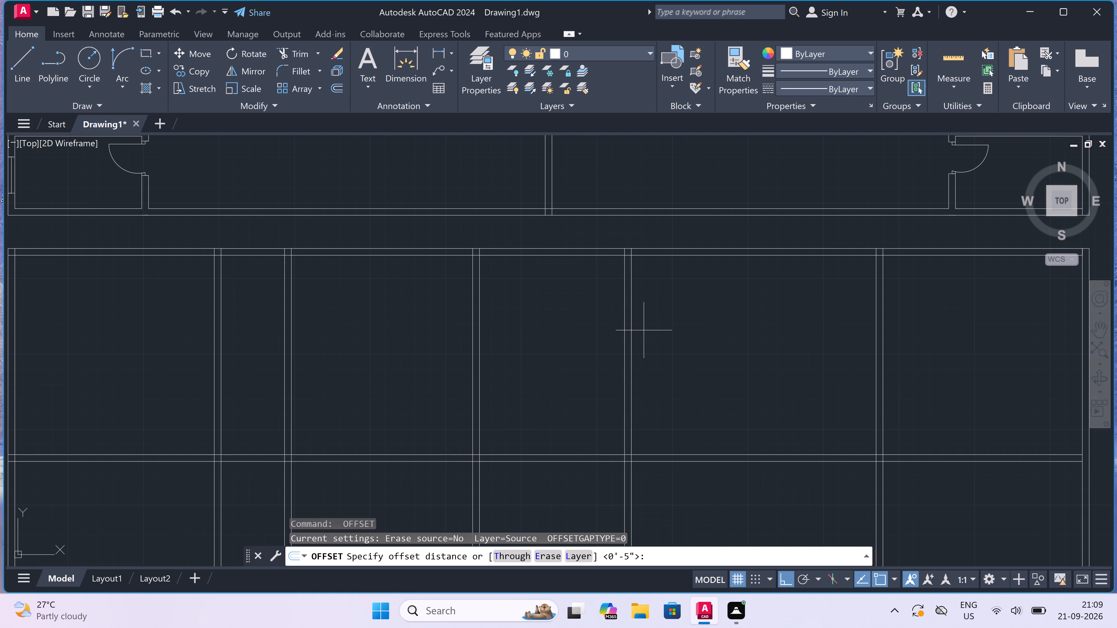
left_click_drag(629, 329, 635, 328)
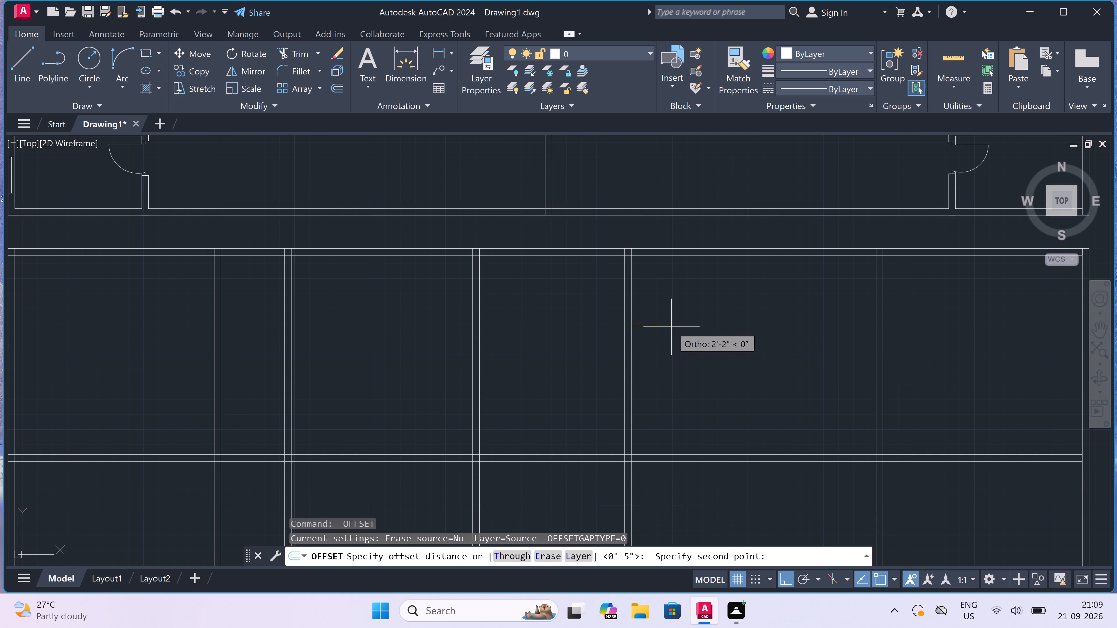
type("10'")
key("space")
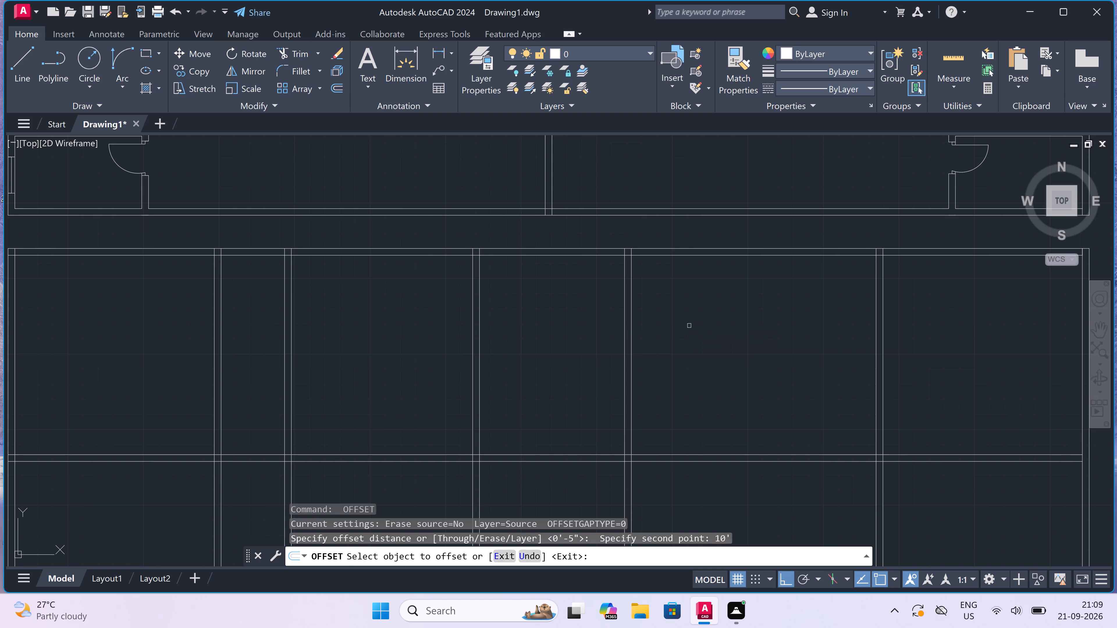
left_click_drag(632, 333, 663, 335)
left_click(715, 336)
key("Escape")
Offset the newest vertical line 4.5" to the right to form the next wall.
scroll(715, 336, "down", 1)
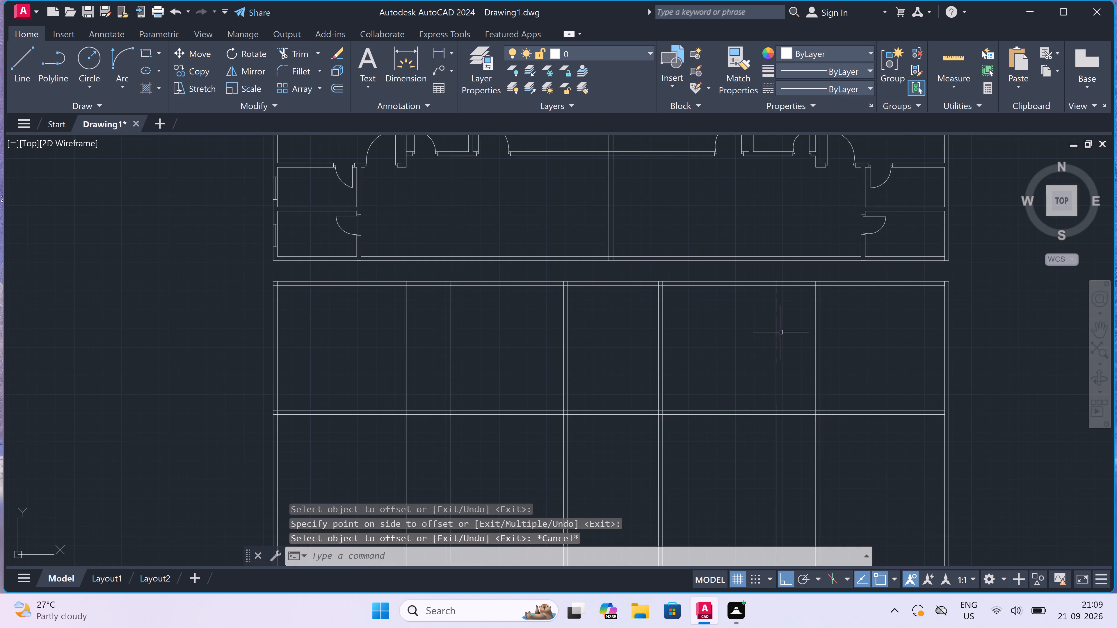
scroll(805, 319, "up", 3)
key("space")
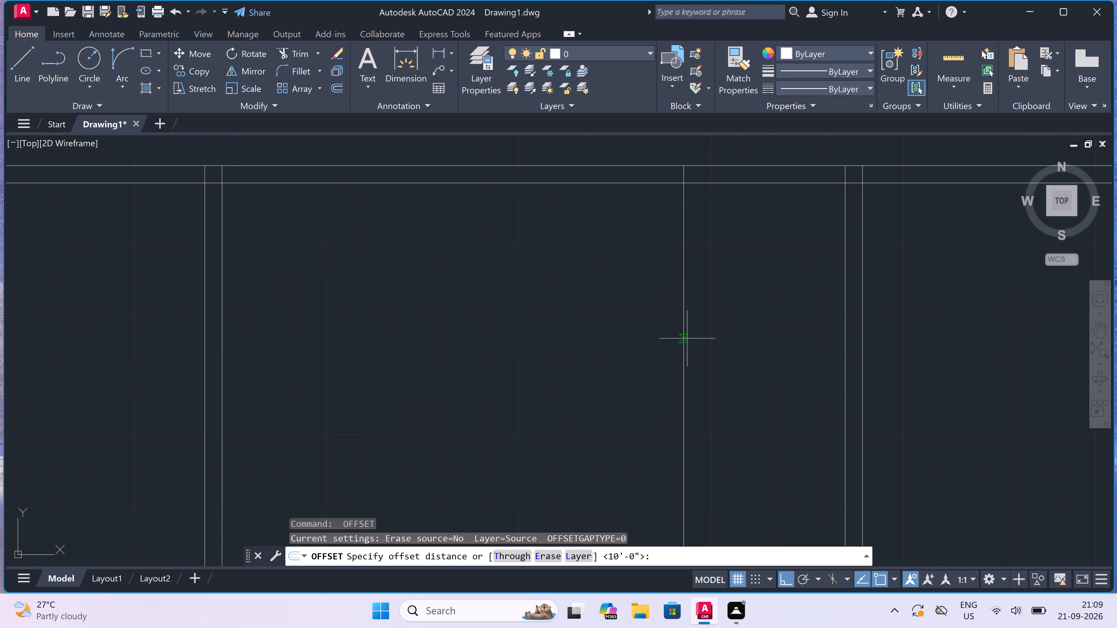
left_click_drag(688, 338, 702, 338)
type("4.5\"")
key("space")
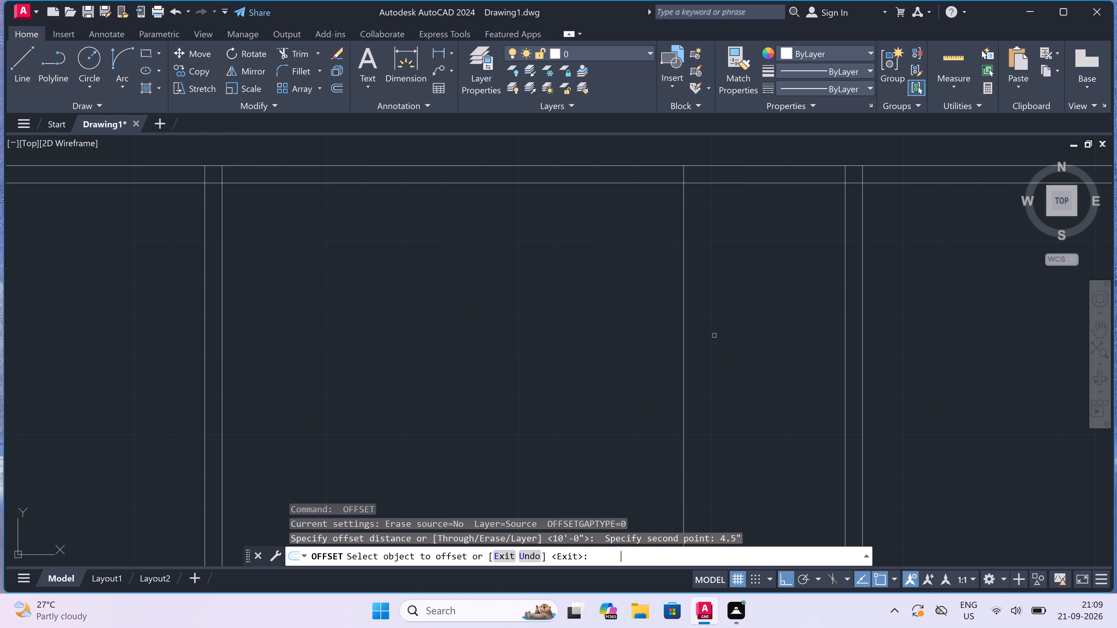
left_click_drag(684, 331, 691, 330)
left_click(697, 328)
scroll(656, 325, "down", 6)
scroll(617, 332, "up", 2)
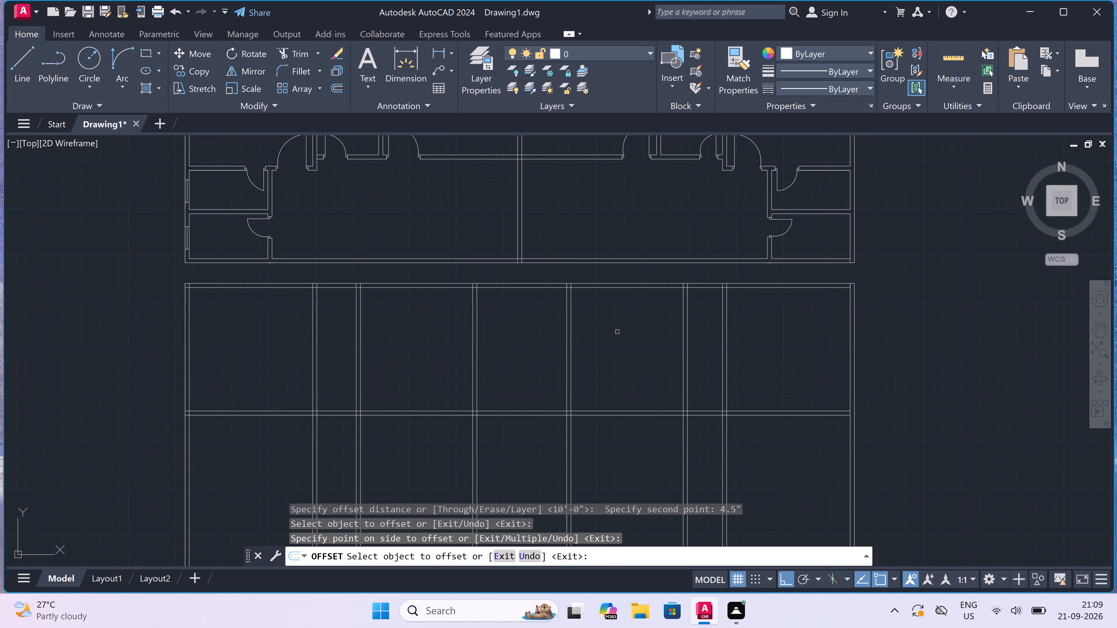
key("Escape")
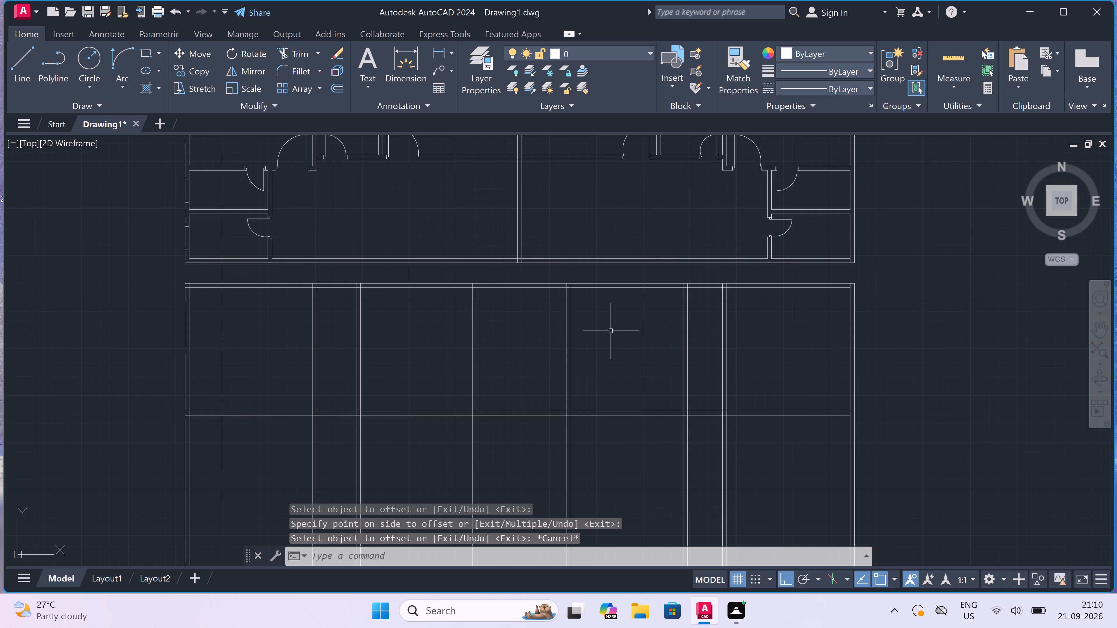
Trim the lower block's middle and top horizontal wall lines out of the 8' space between the two central vertical walls.
key("t")
key("r")
key("space")
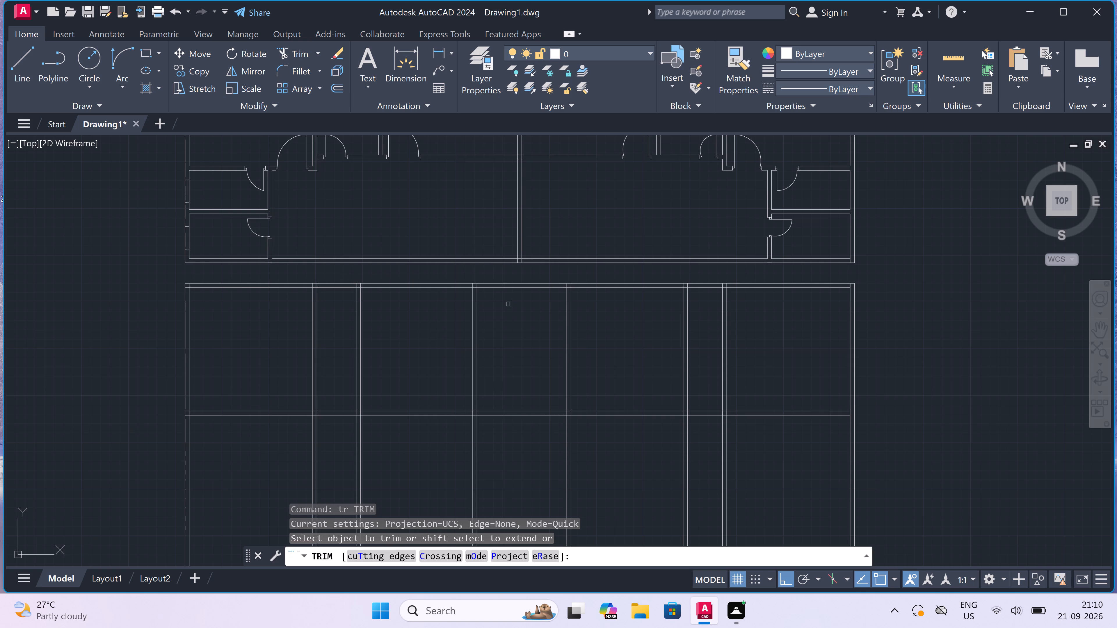
left_click_drag(507, 331, 507, 340)
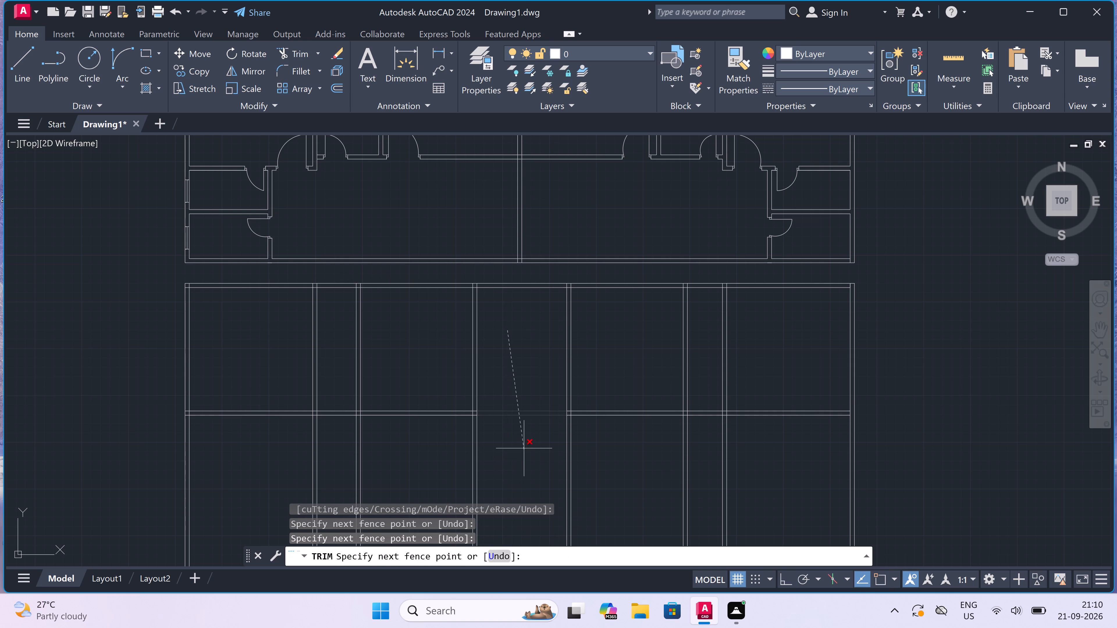
left_click(524, 448)
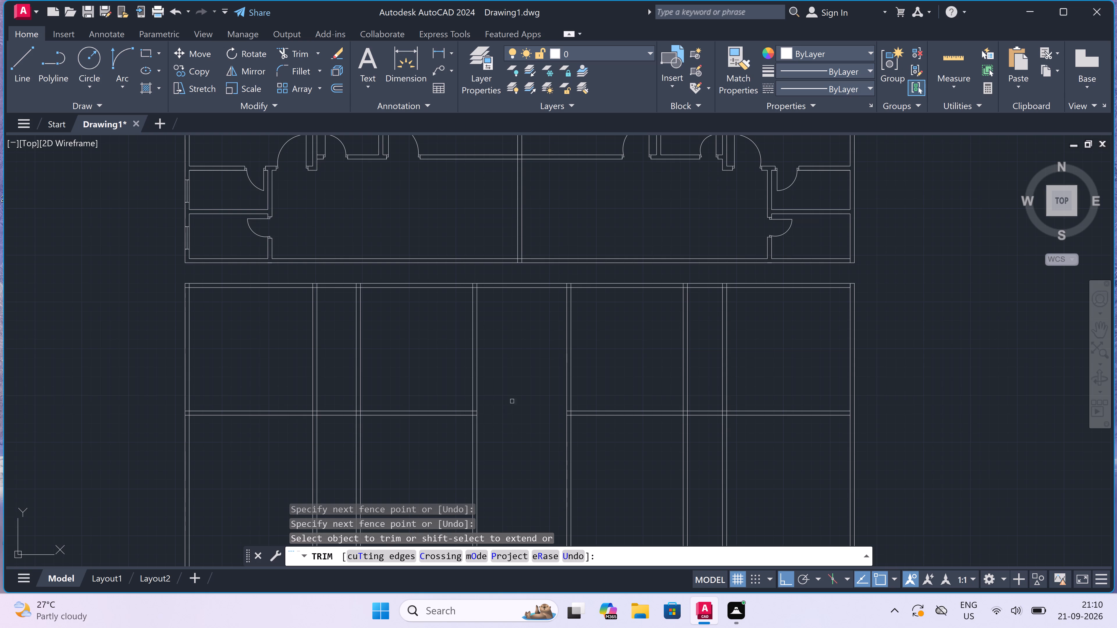
left_click(517, 278)
left_click(511, 307)
scroll(506, 242, "up", 4)
scroll(506, 243, "down", 2)
scroll(506, 243, "up", 1)
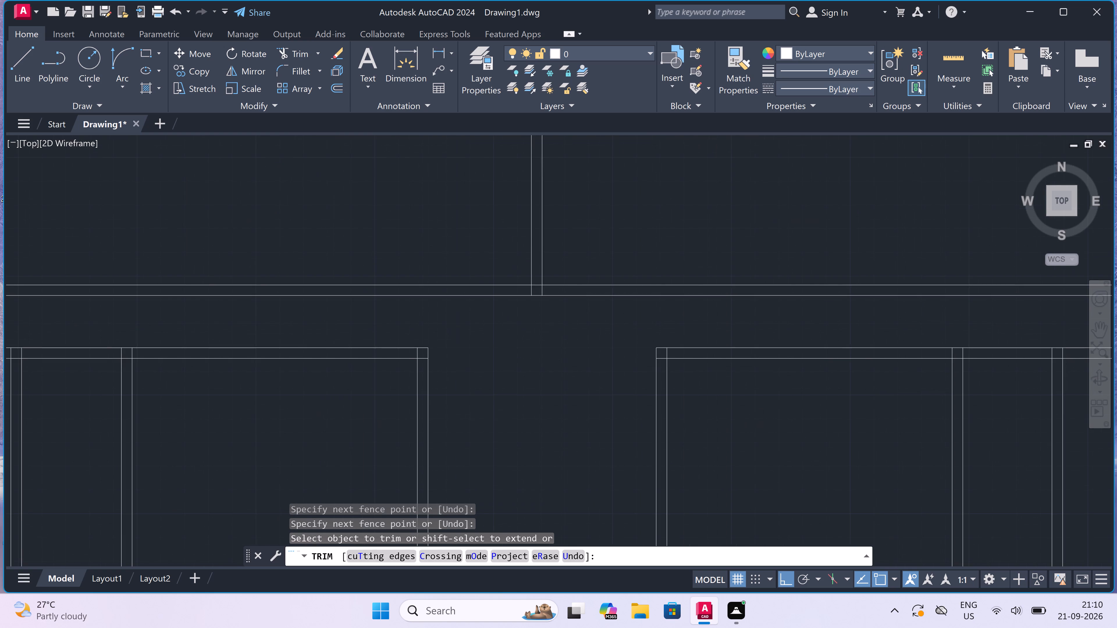
key("Escape")
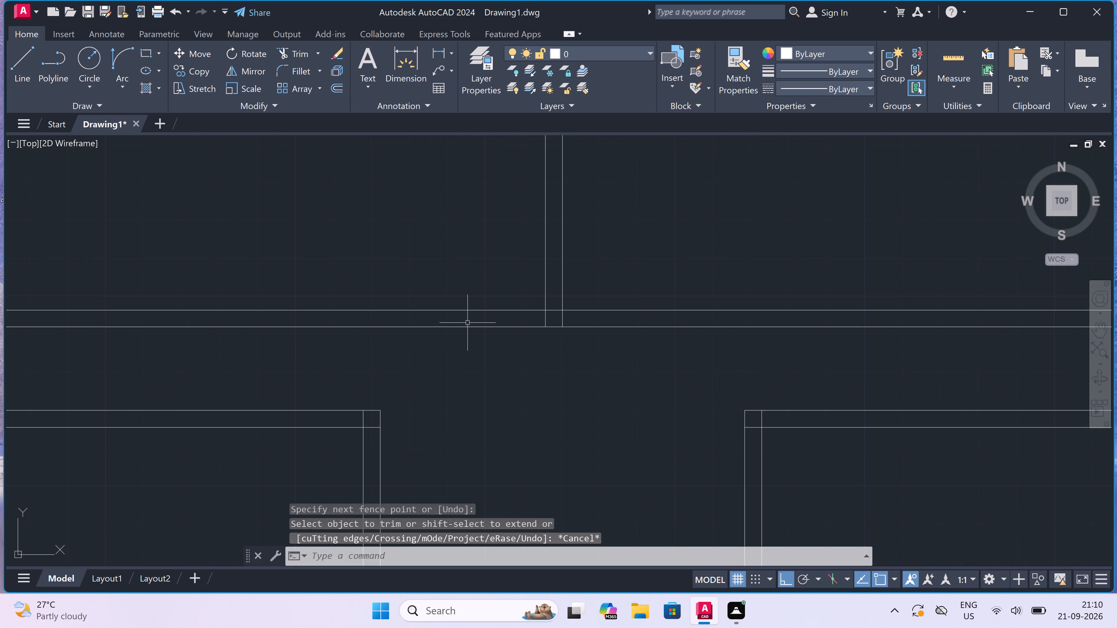
Extend both vertical walls flanking the 8' space up to the bottom wall of the upper block.
type("ex")
key("space")
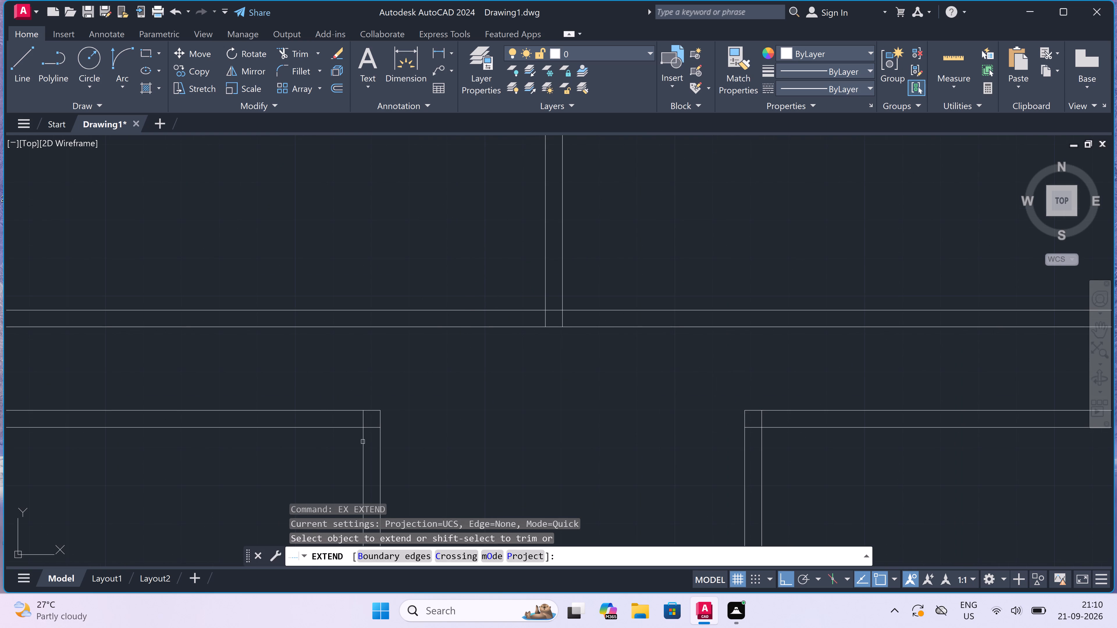
left_click(345, 440)
left_click(489, 441)
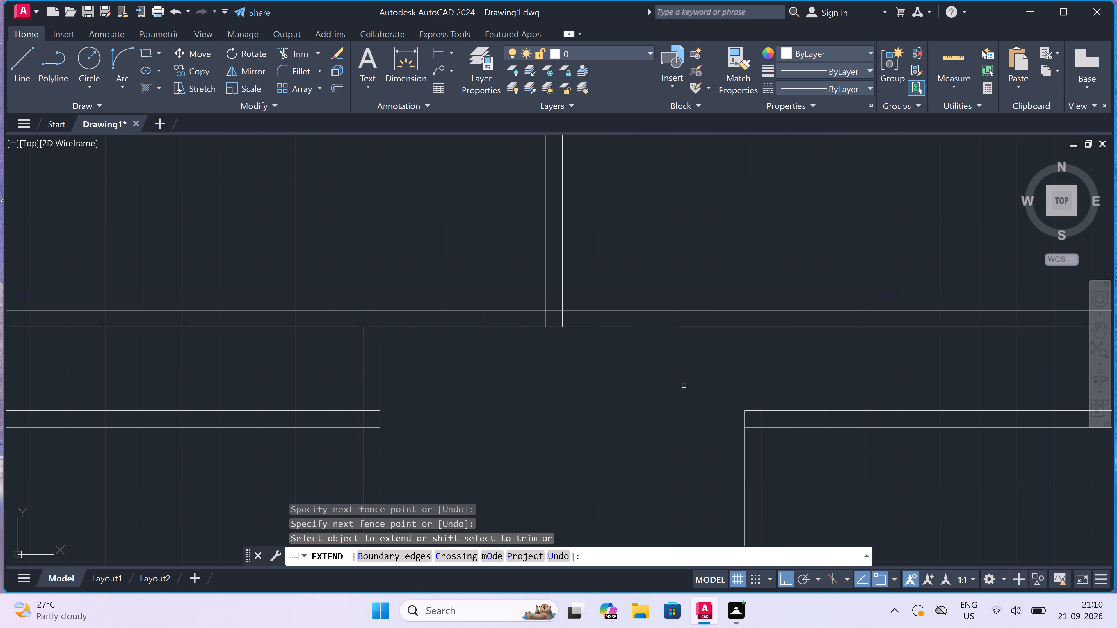
left_click_drag(787, 459, 768, 459)
left_click_drag(656, 449, 668, 451)
left_click_drag(799, 452, 789, 454)
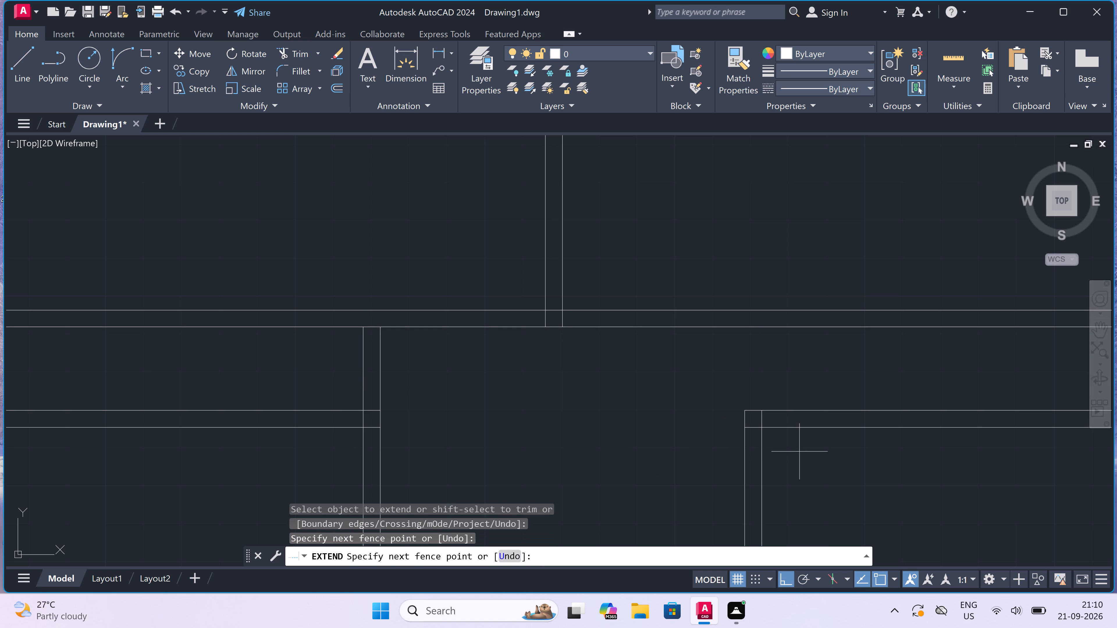
left_click(720, 455)
key("Escape")
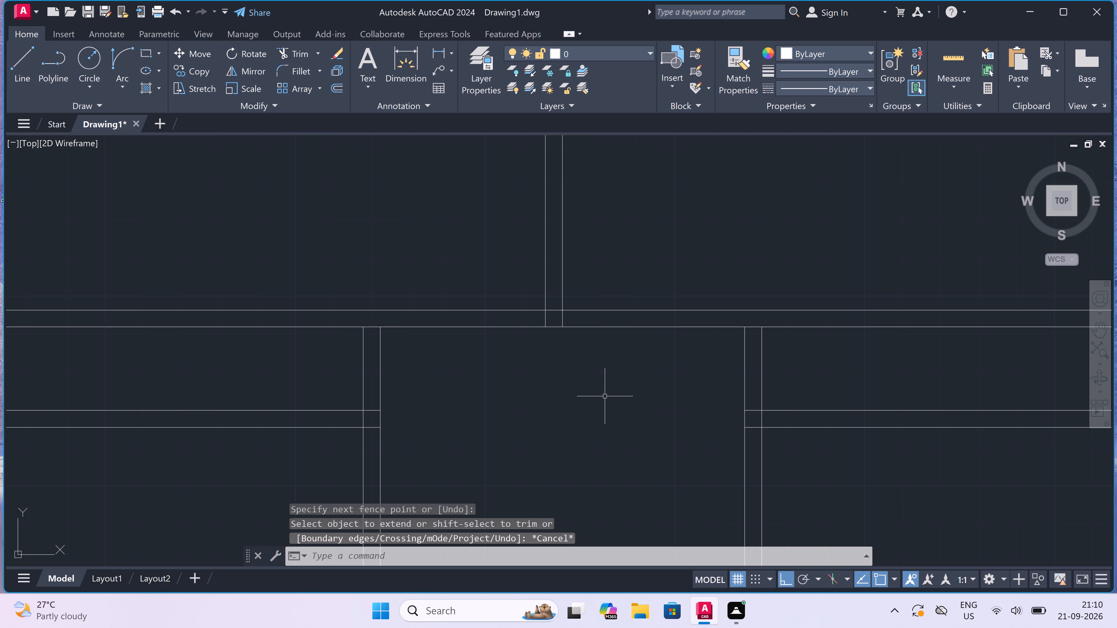
Draw a short line across the upper block's bottom wall on each side of the central vertical wall.
type("l")
key("space")
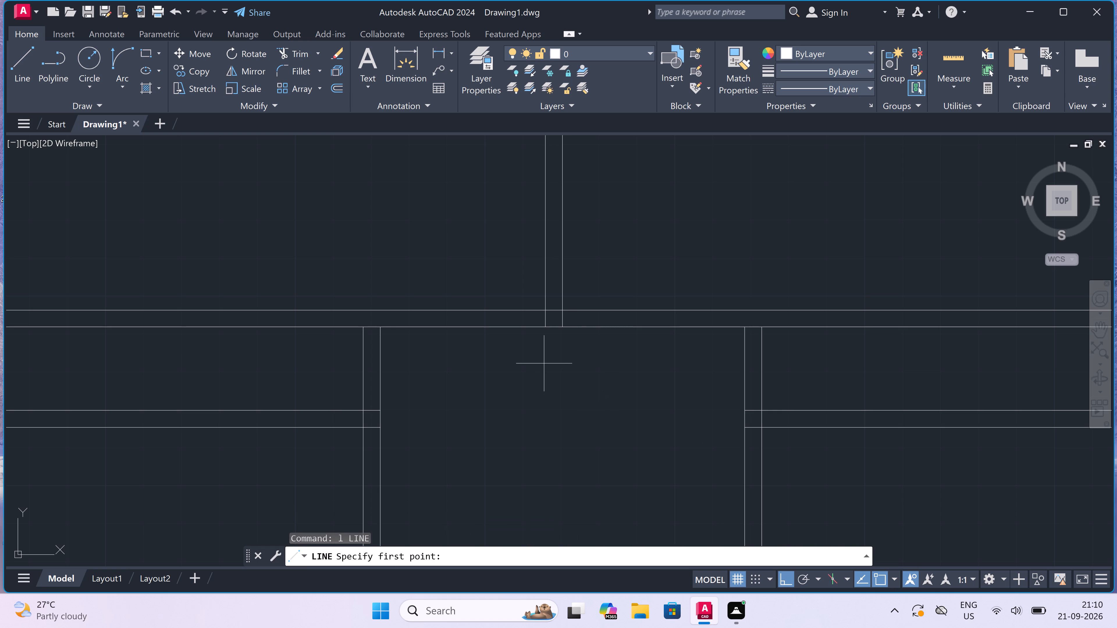
left_click(583, 309)
left_click(585, 325)
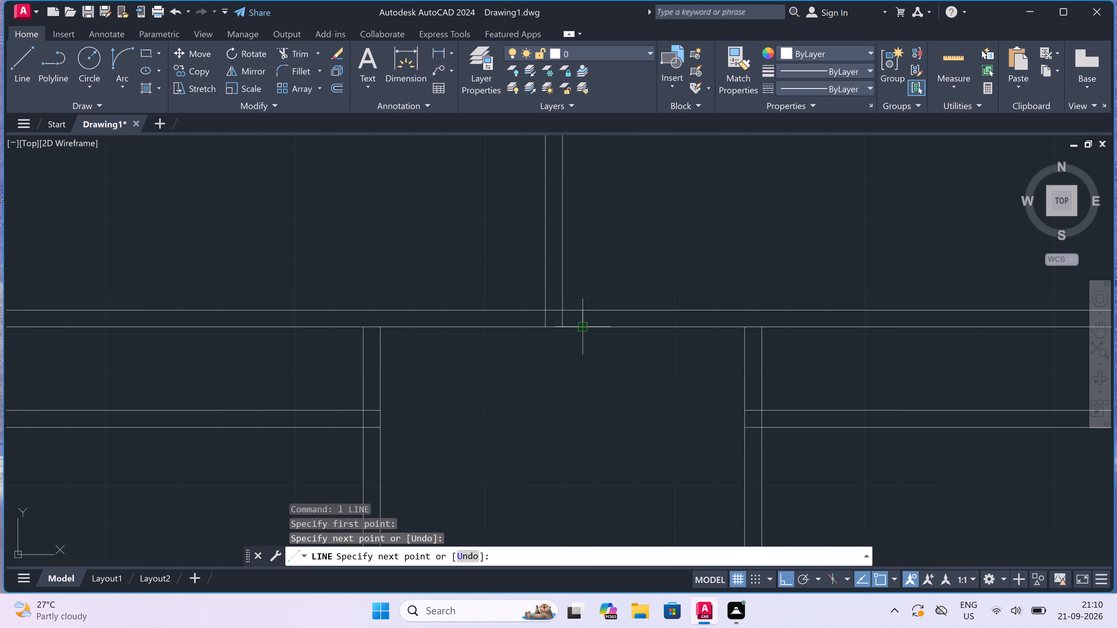
key("Escape")
key("space")
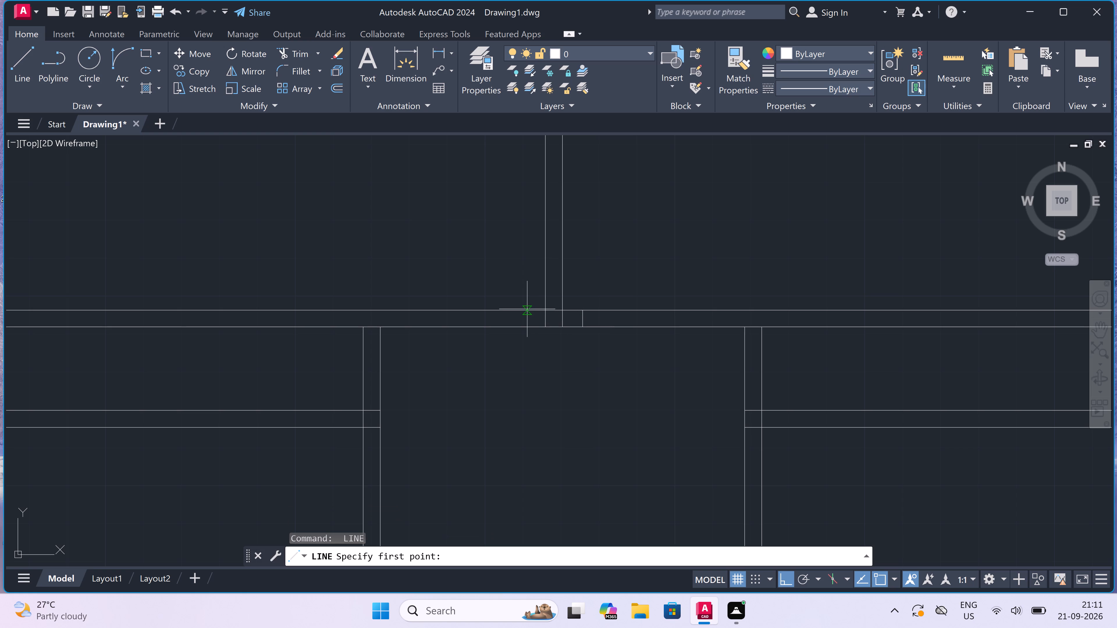
left_click_drag(527, 310, 527, 319)
left_click(526, 330)
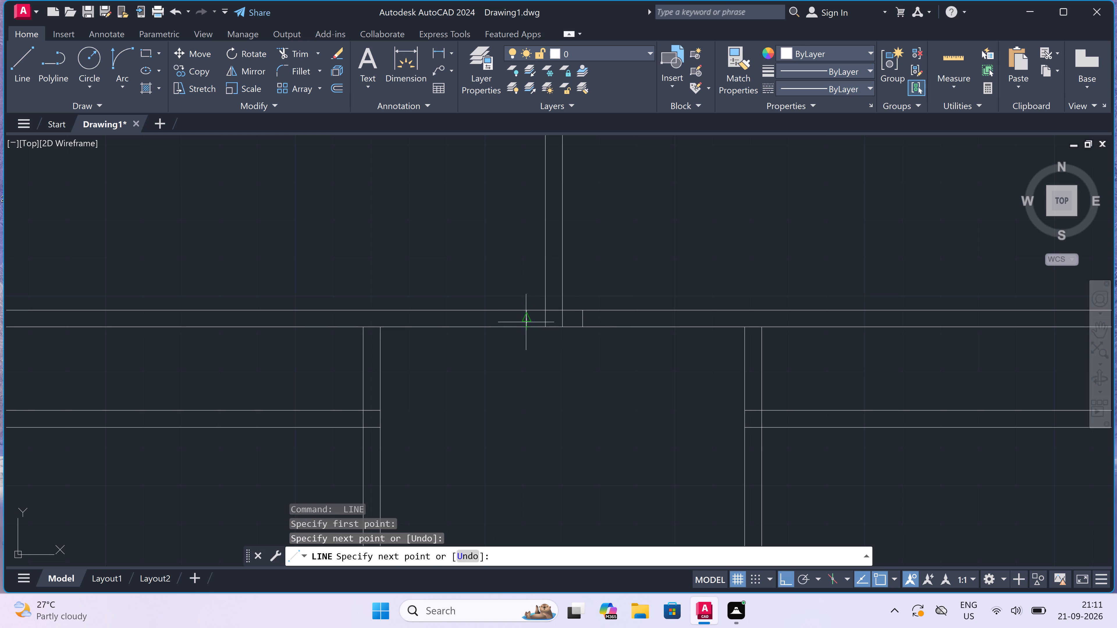
Draw a 2" door stop and a 3' door leaf upward from the short line left of the central wall.
left_click(526, 321)
type("2\"")
key("space")
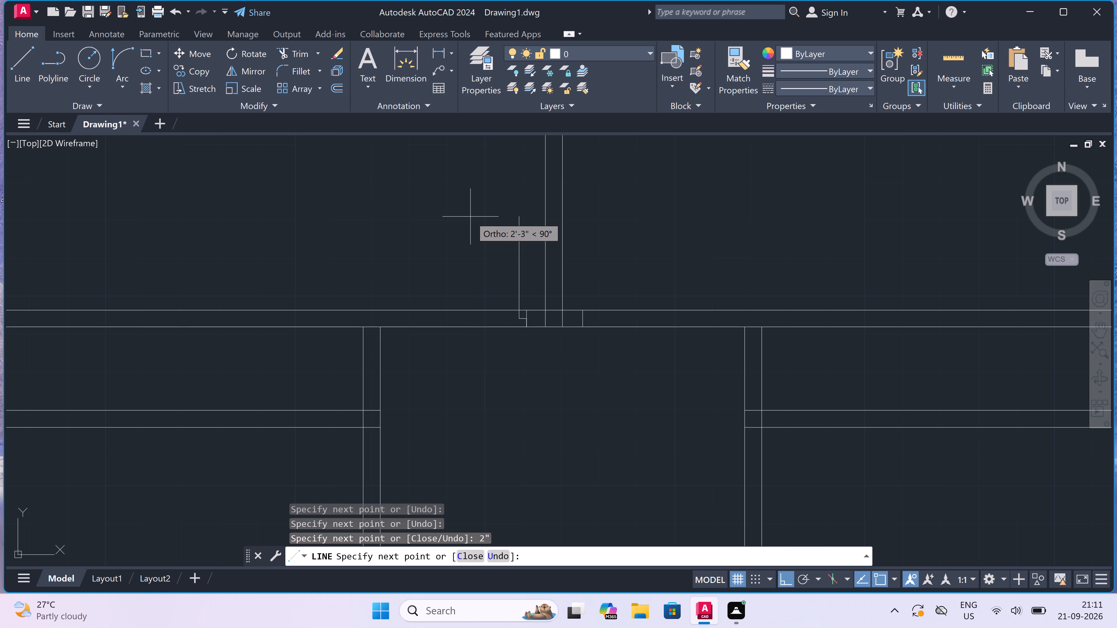
type("3'")
key("space")
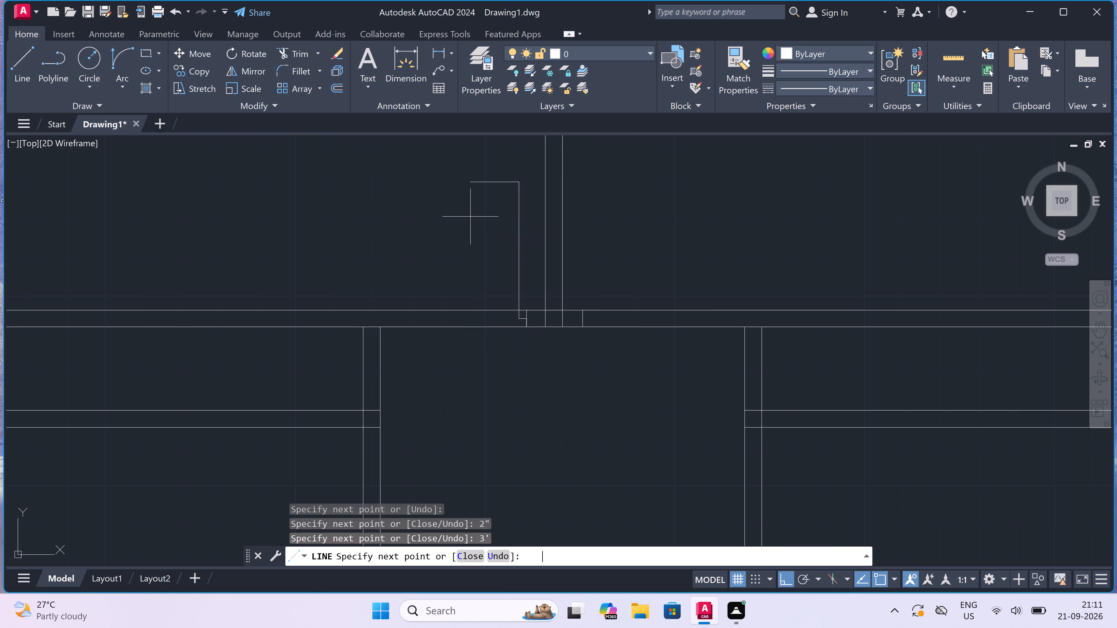
key("Escape")
Draw the left door's far jamb across the upper block's bottom wall, with a 2" stop pointing into the opening.
key("space")
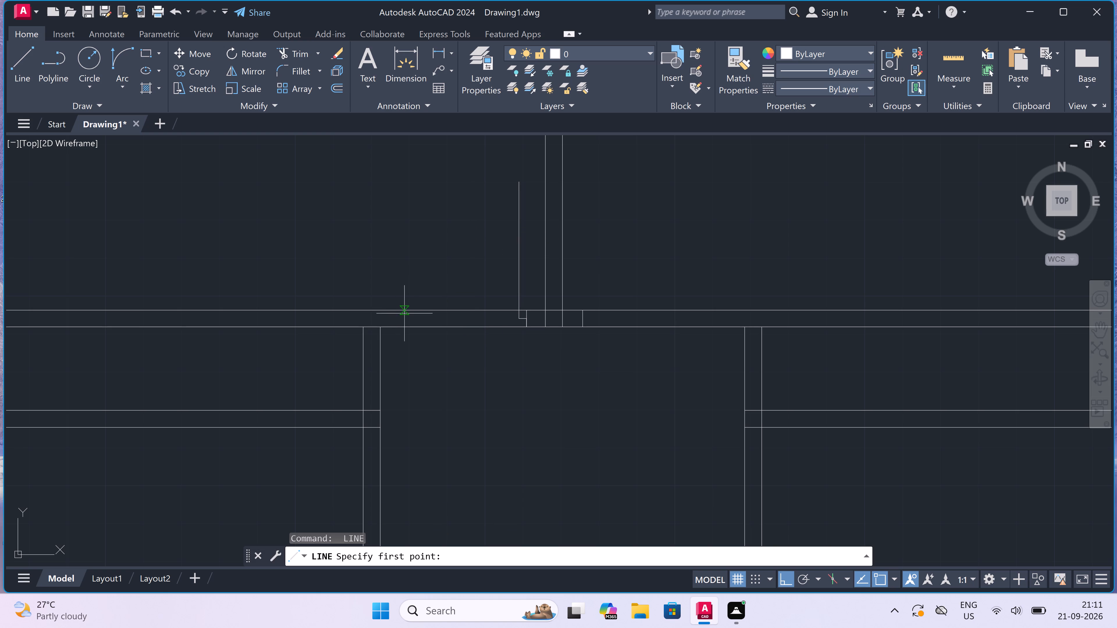
left_click(398, 311)
left_click_drag(399, 318, 400, 323)
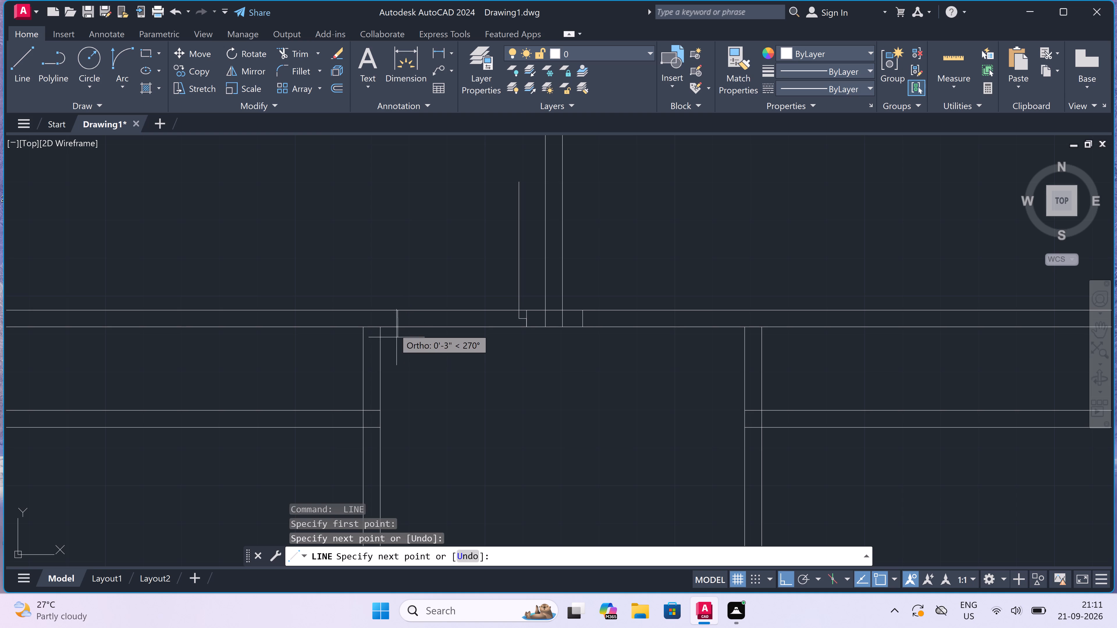
scroll(392, 322, "up", 2)
left_click(406, 333)
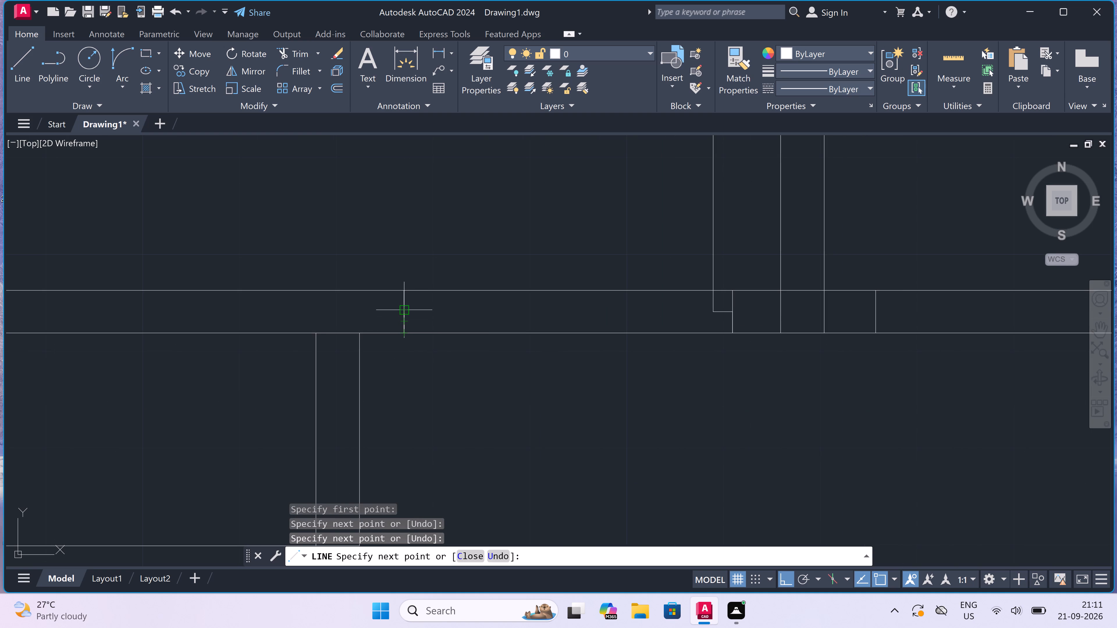
scroll(404, 314, "up", 2)
left_click(400, 307)
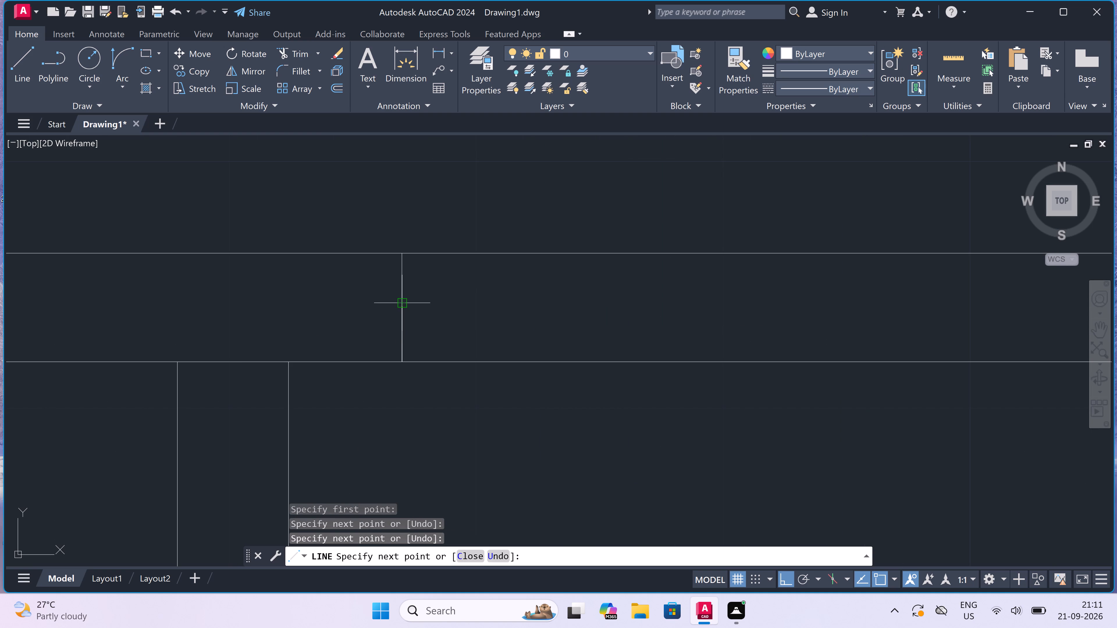
type("2\"")
key("space")
key("Escape")
Draw the left door's swing arc from the top of the 3' leaf to the far jamb's stop.
scroll(540, 301, "down", 3)
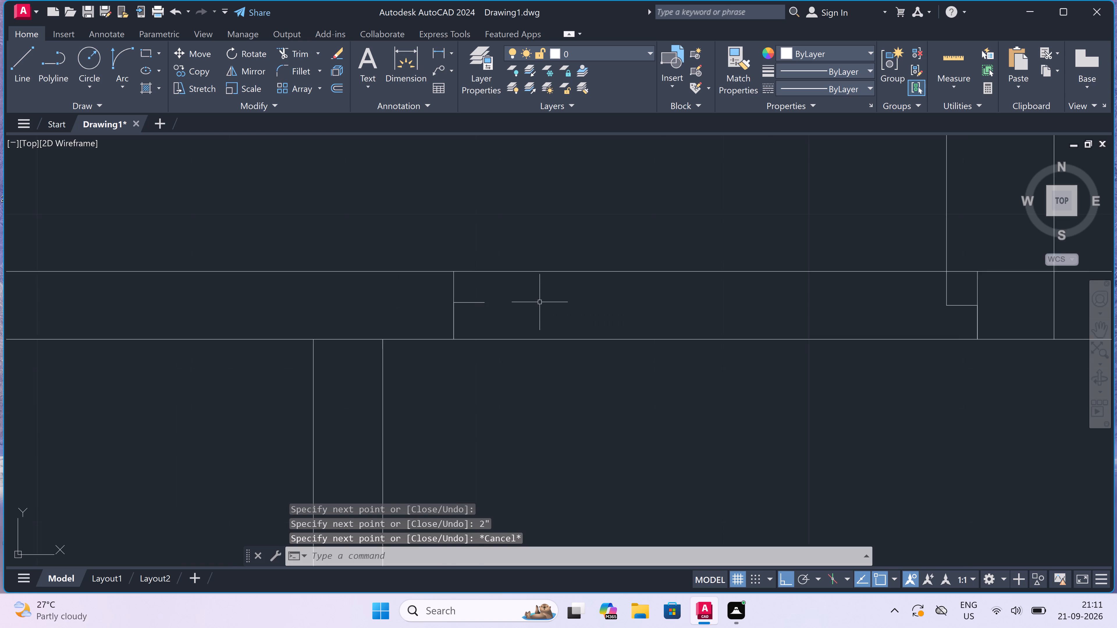
scroll(527, 328, "down", 1)
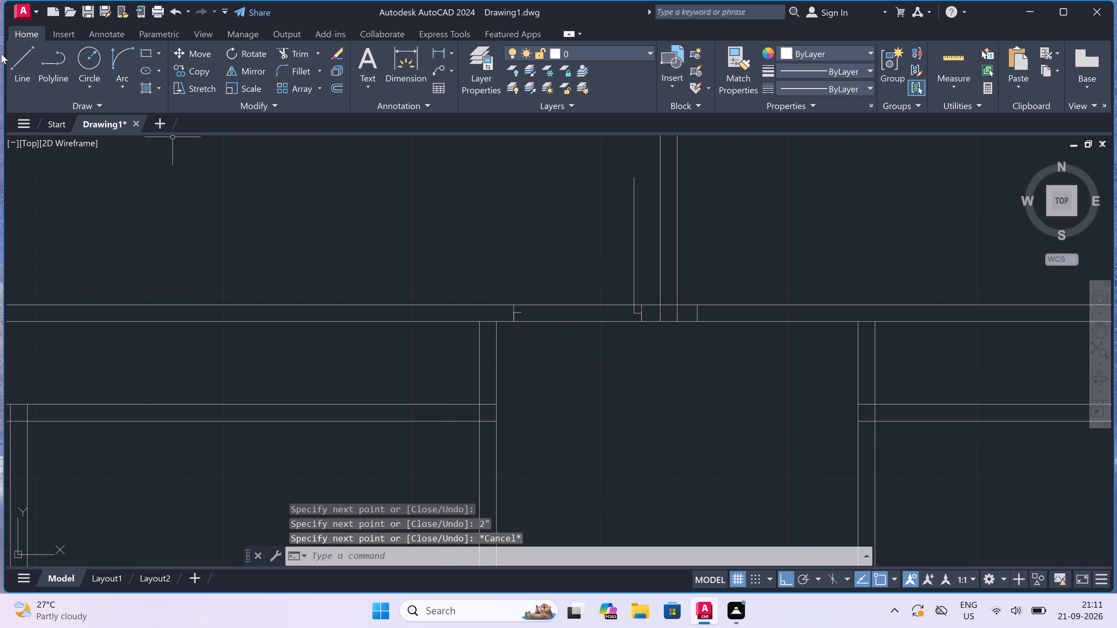
left_click(123, 58)
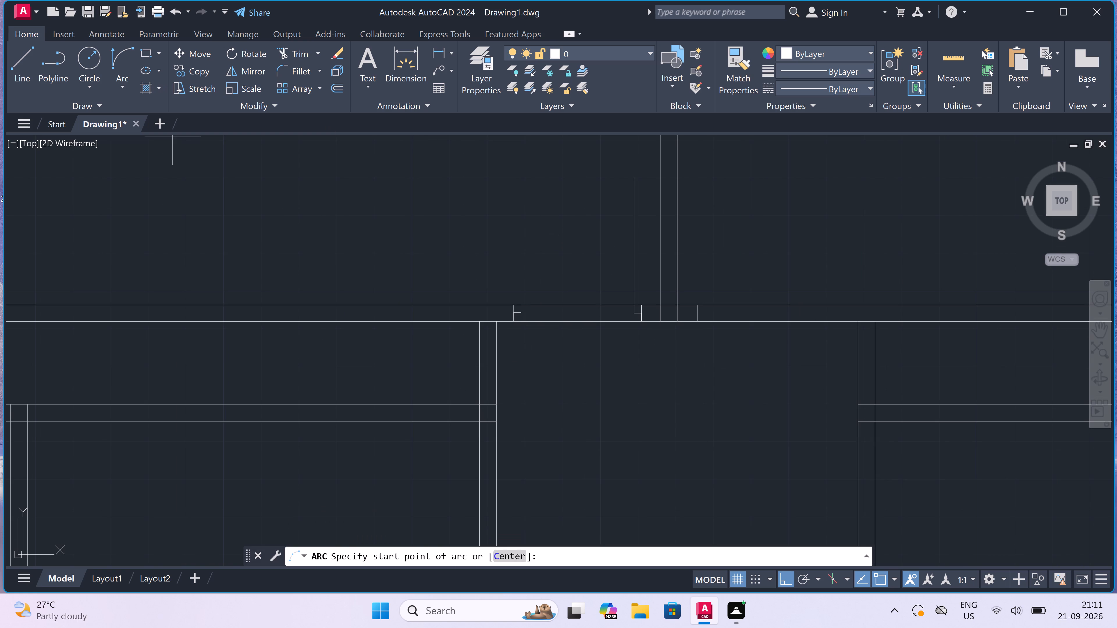
left_click(637, 178)
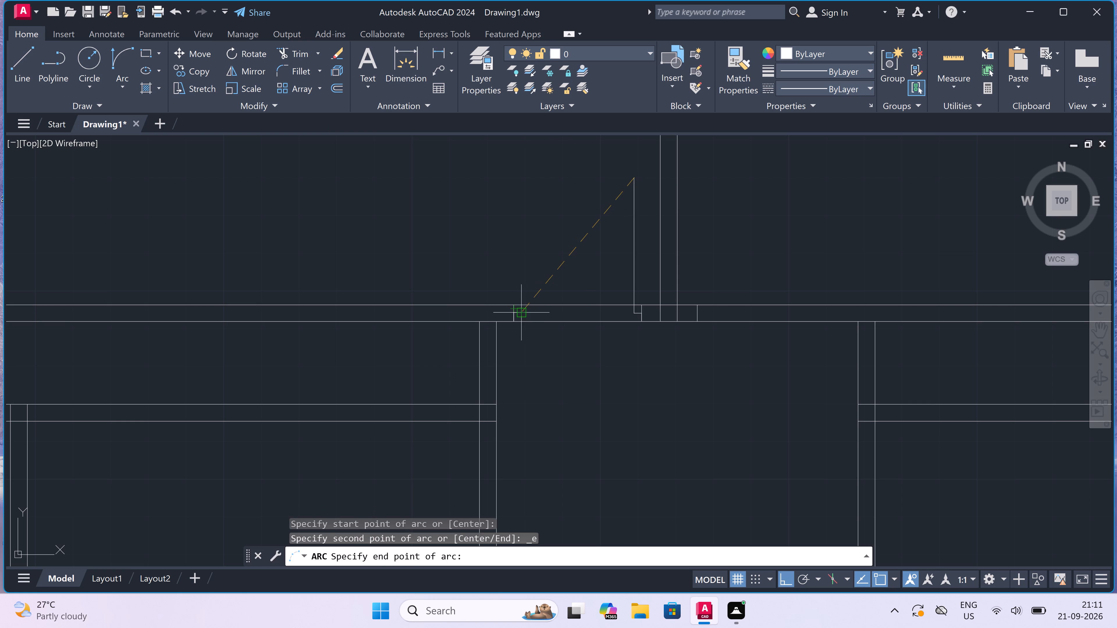
left_click(518, 312)
left_click(473, 285)
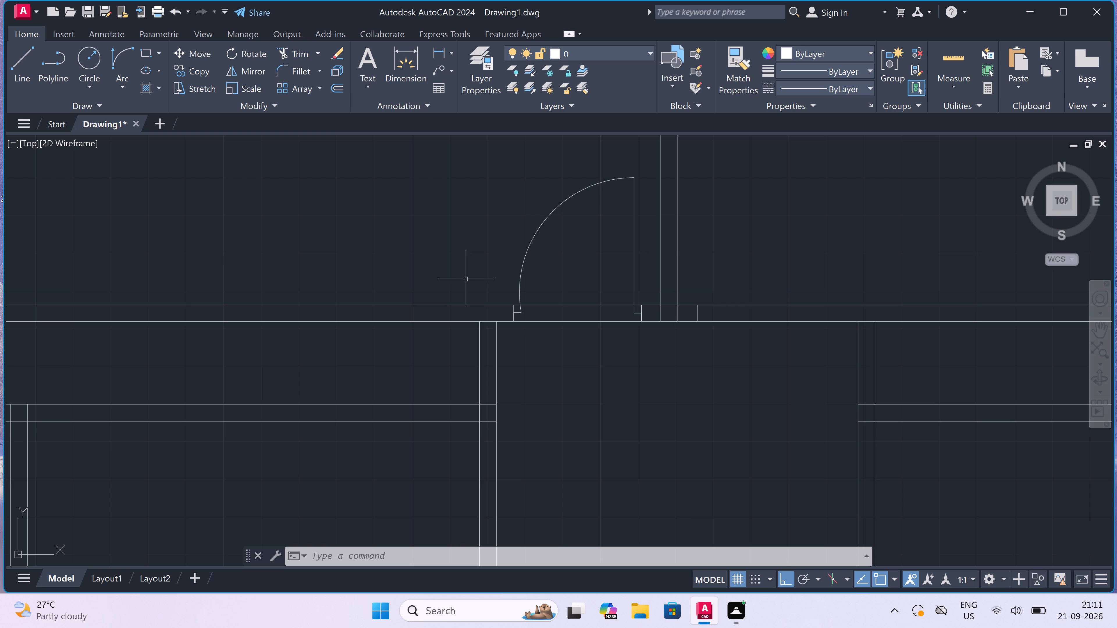
Draw a 2" door stop and a 3' door leaf upward from the short line right of the central wall.
scroll(507, 283, "down", 2)
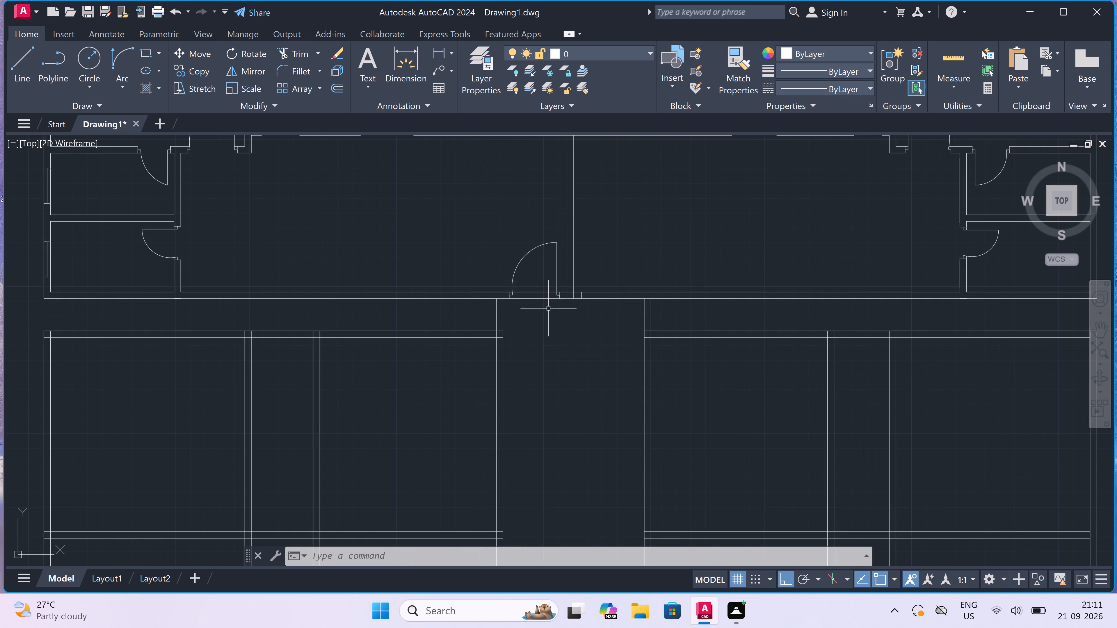
scroll(583, 310, "up", 2)
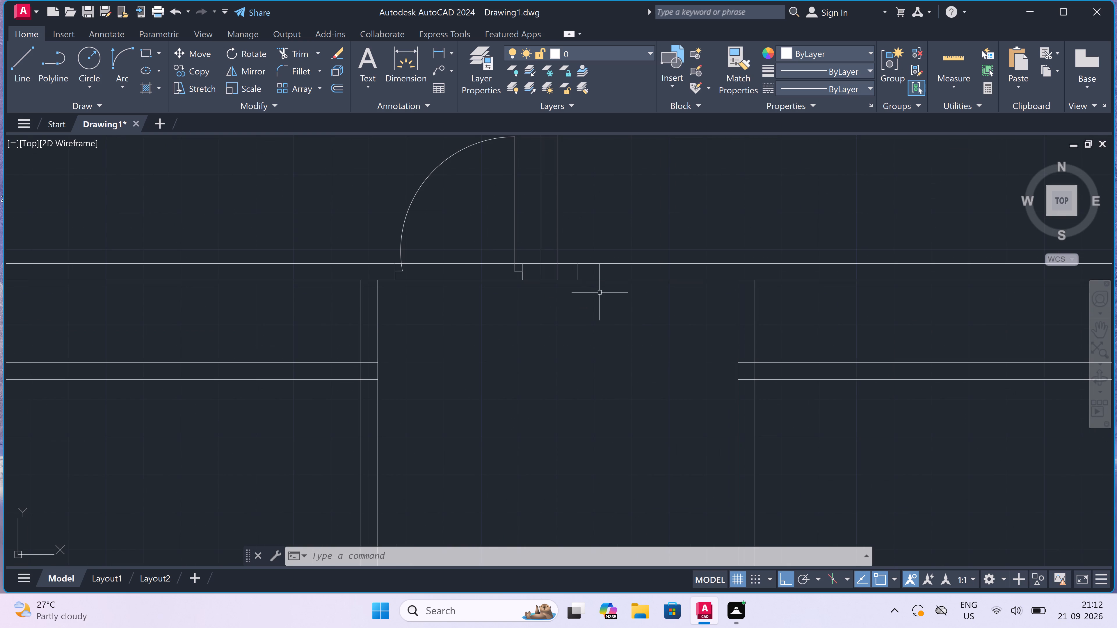
type("l")
key("space")
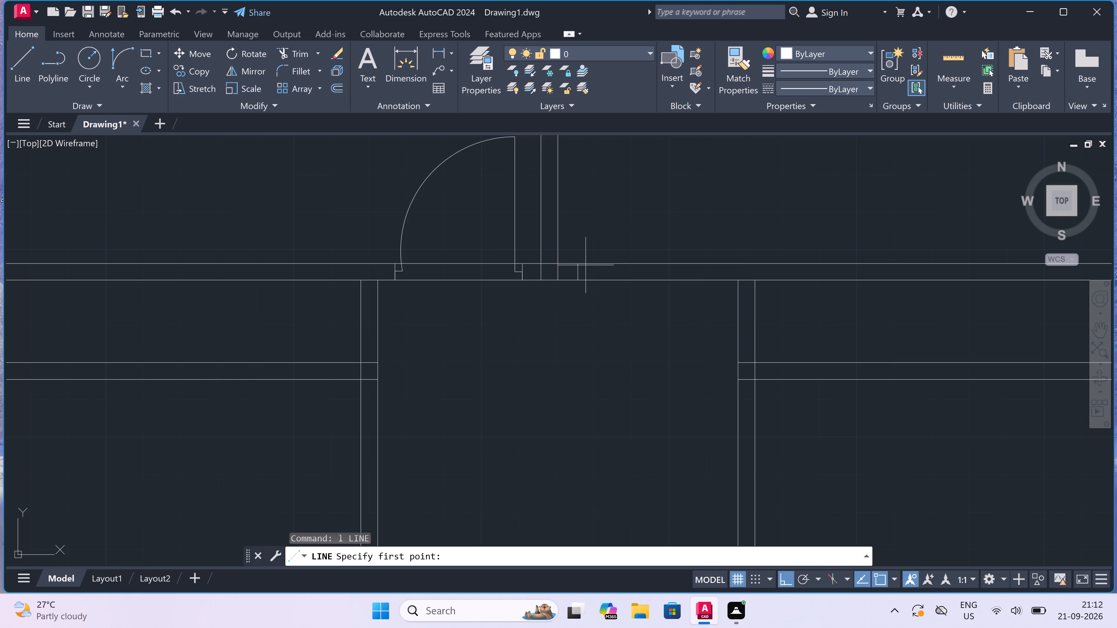
left_click_drag(578, 270, 610, 270)
key("2")
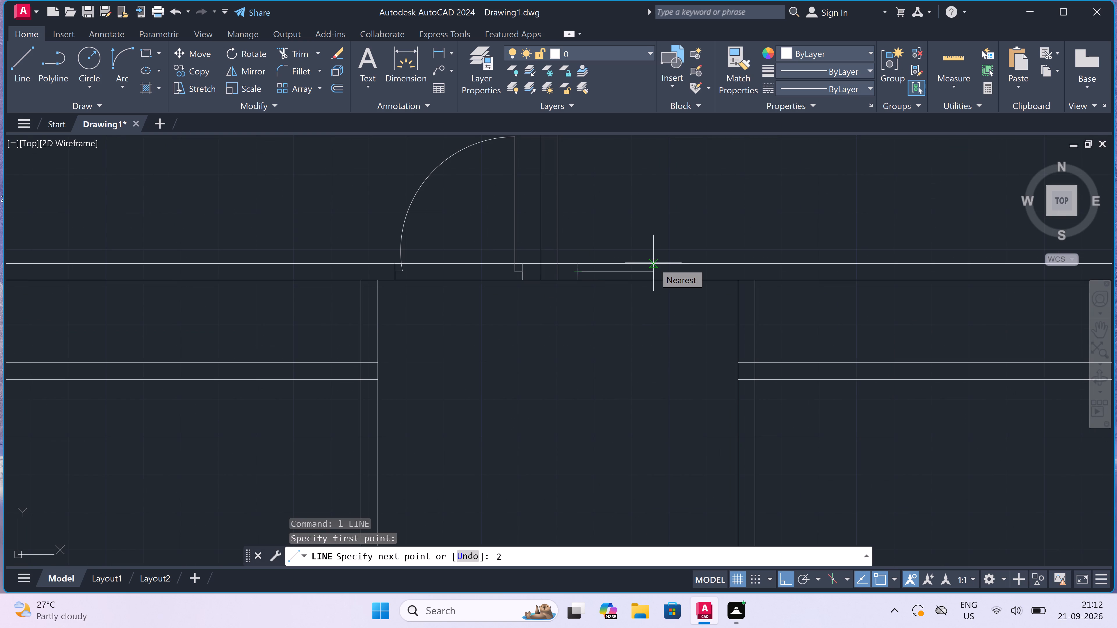
type("\"")
key("space")
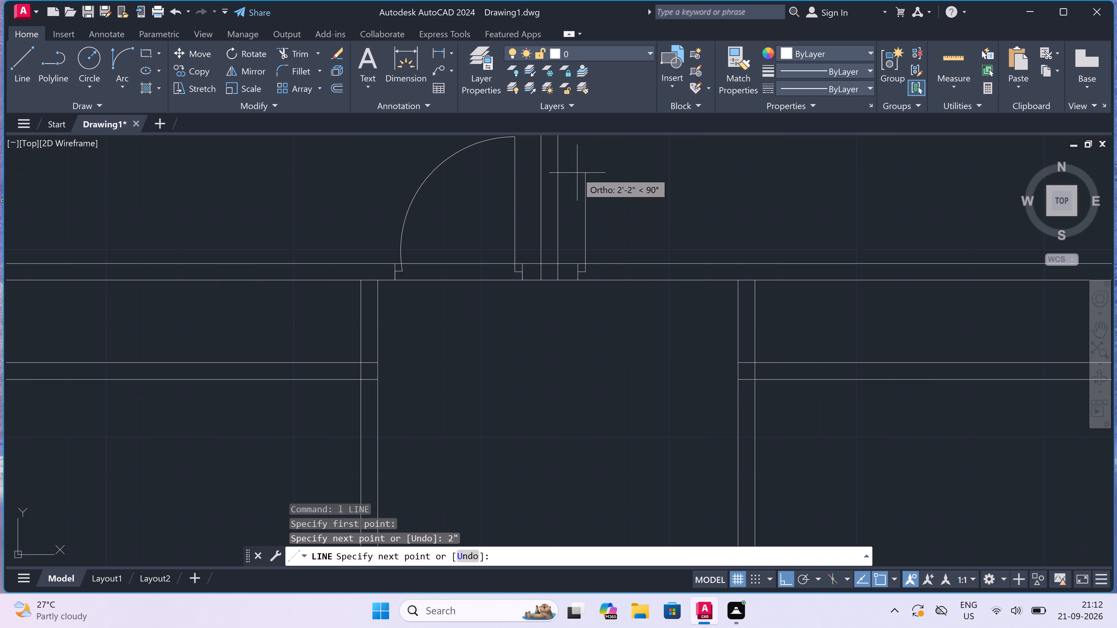
type("3'")
key("space")
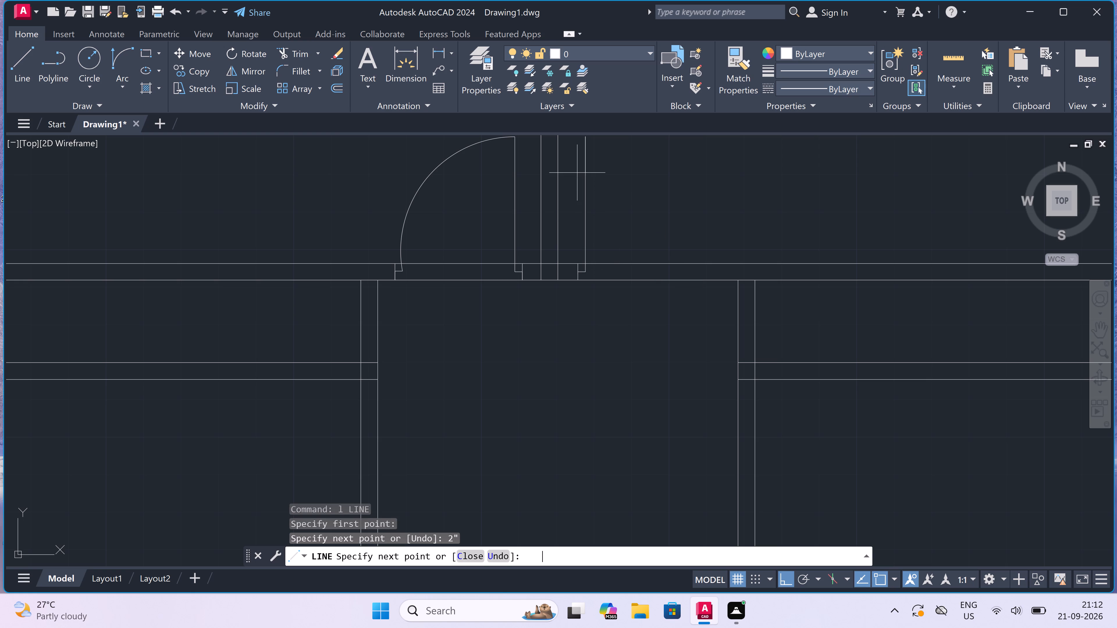
key("Escape")
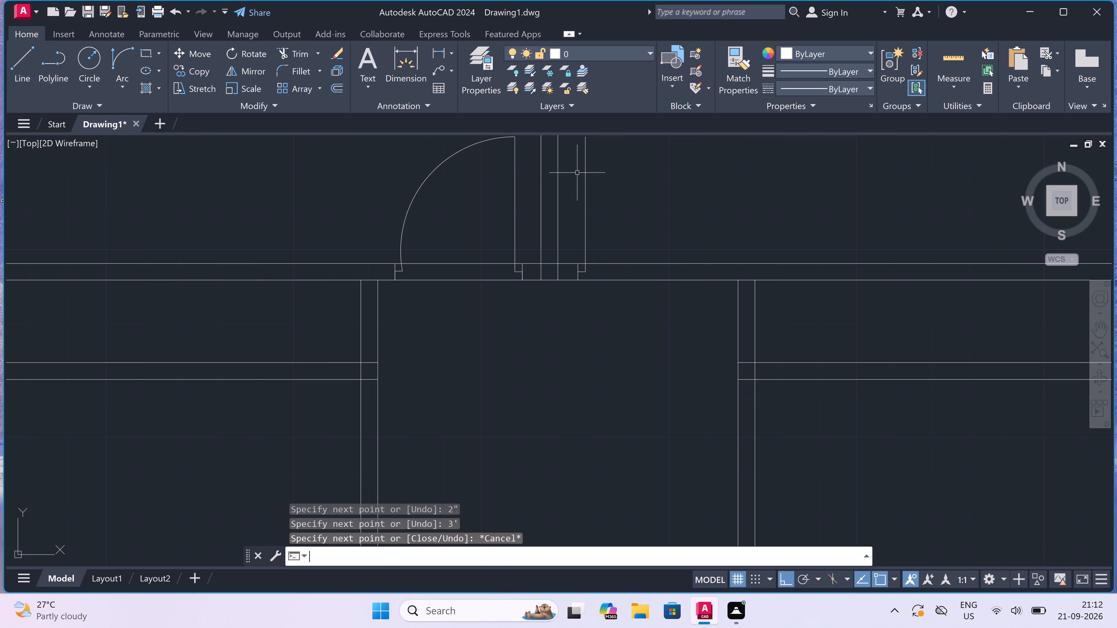
Draw the right door's far jamb across the upper block's bottom wall, with a 2" stop pointing into the opening.
scroll(581, 179, "down", 4)
scroll(582, 168, "up", 4)
scroll(622, 216, "up", 1)
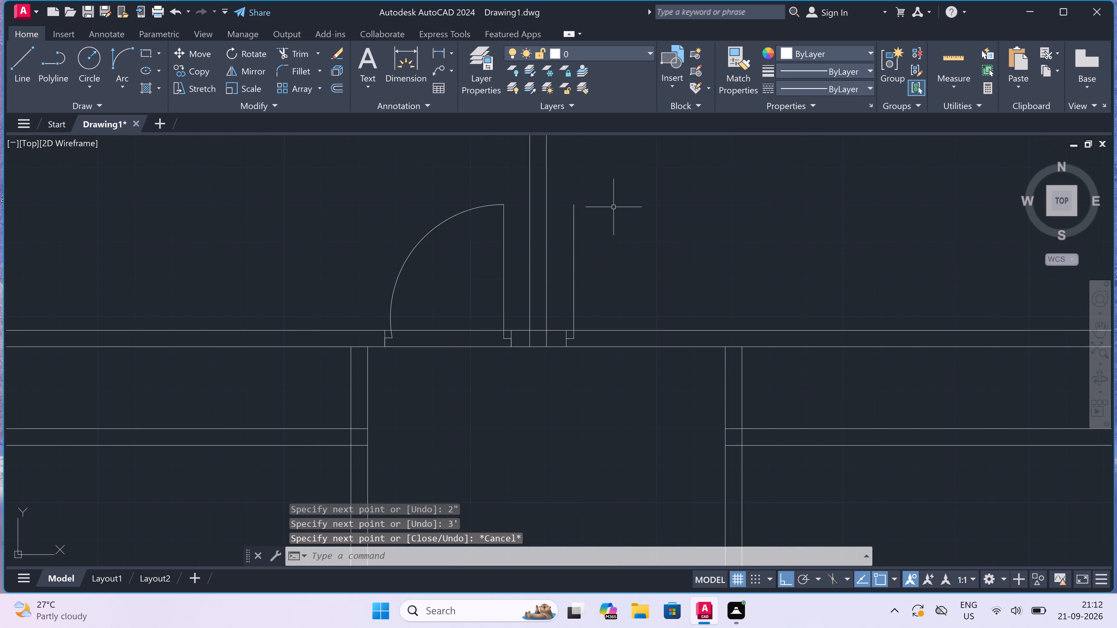
key("space")
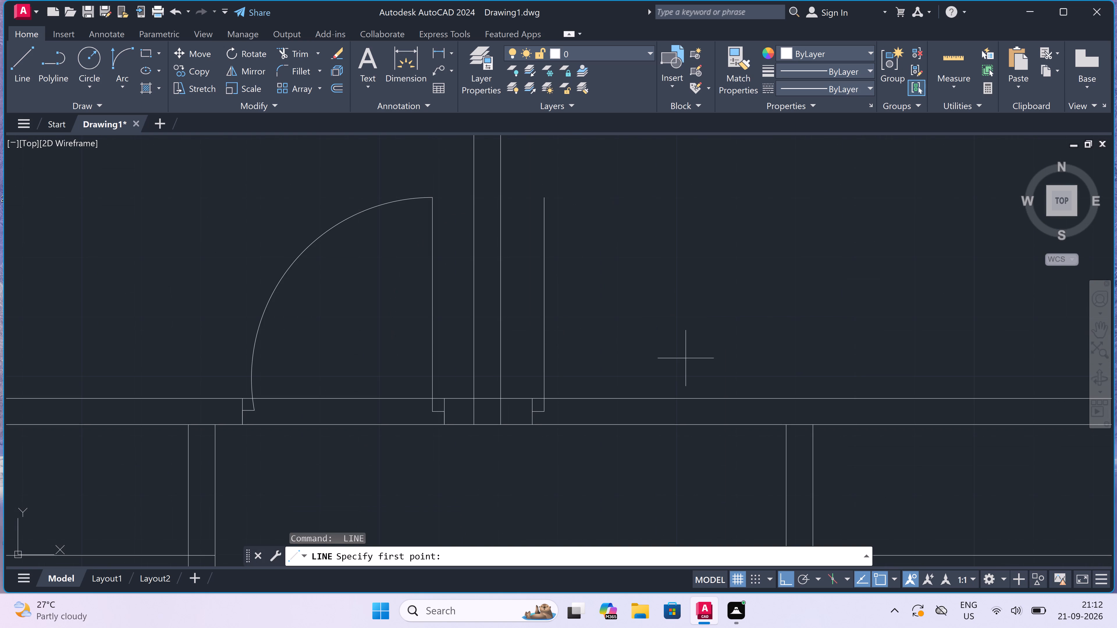
left_click(753, 424)
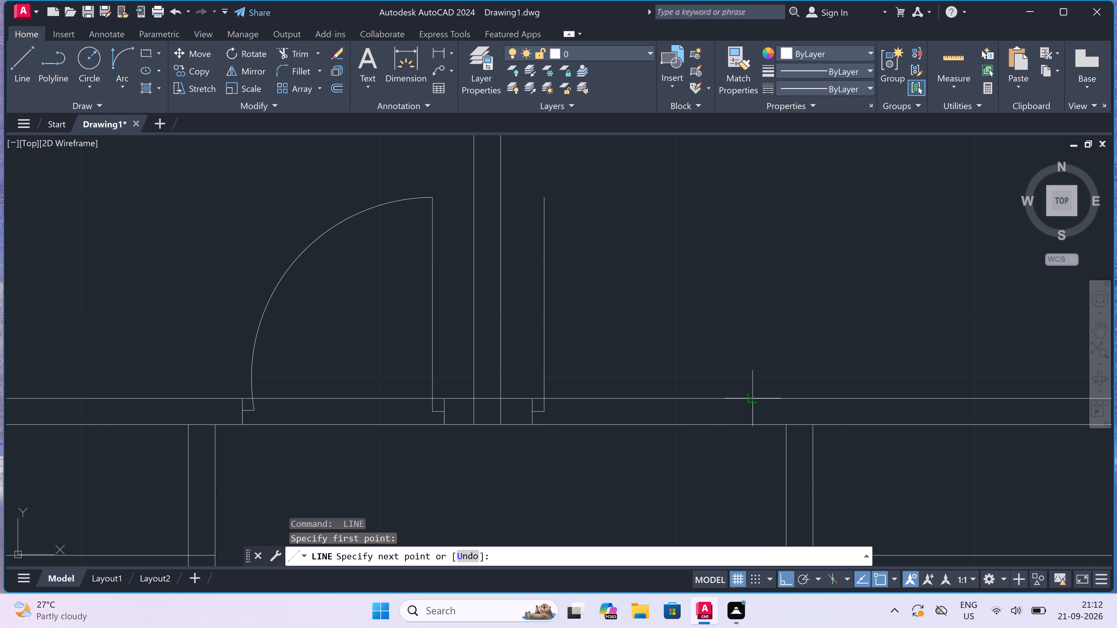
left_click(750, 399)
left_click_drag(753, 413, 749, 413)
type("2\"")
key("space")
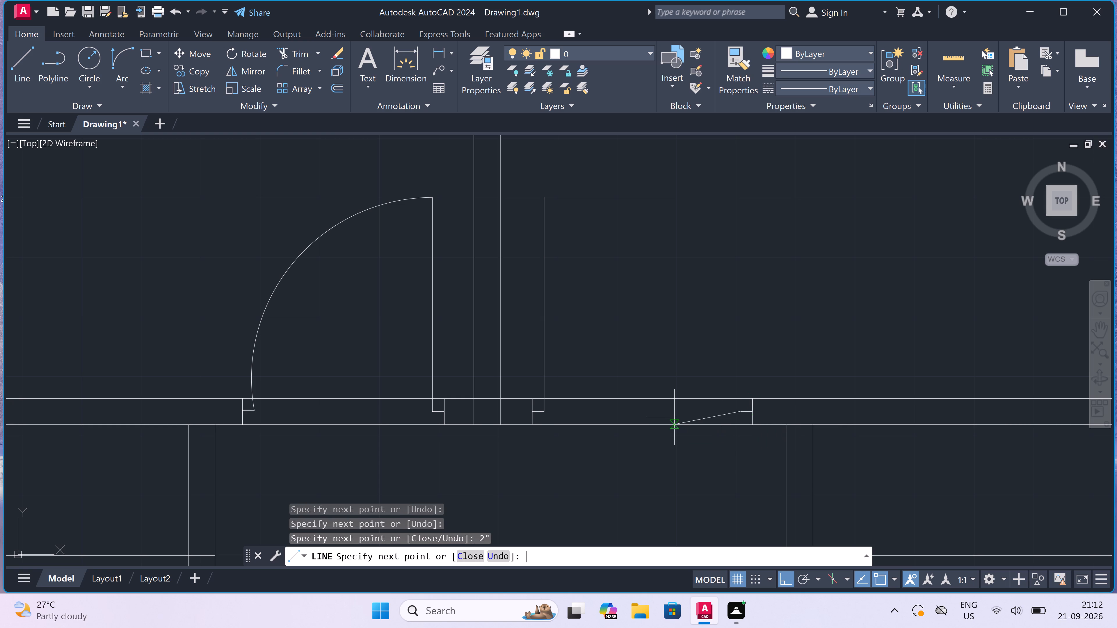
key("Escape")
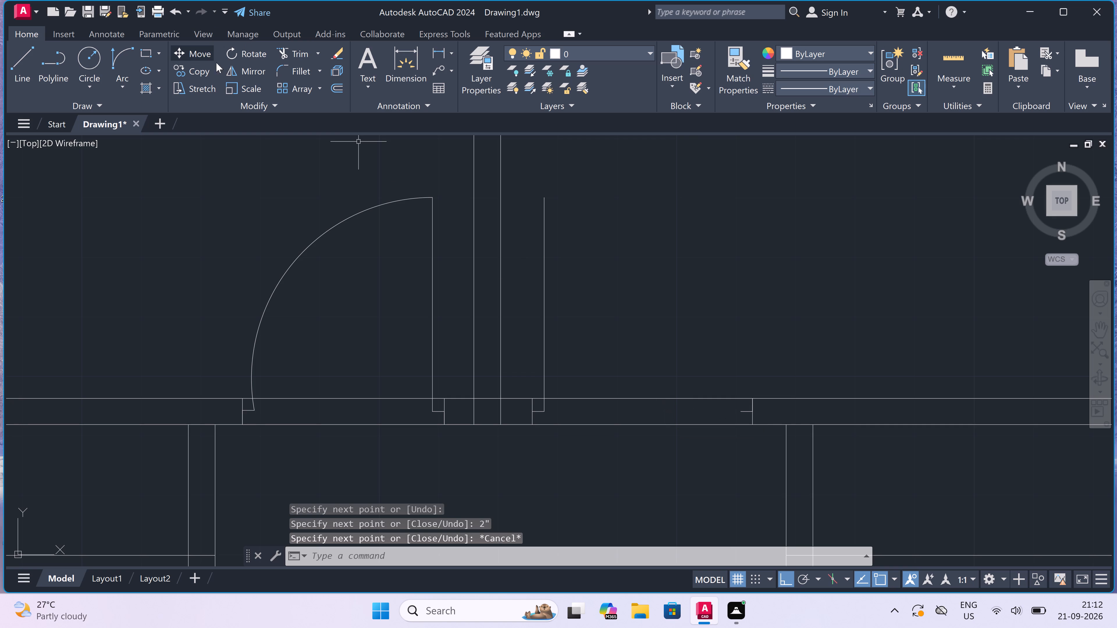
Draw the right door's swing arc from the top of its leaf to the far jamb's stop.
left_click(124, 60)
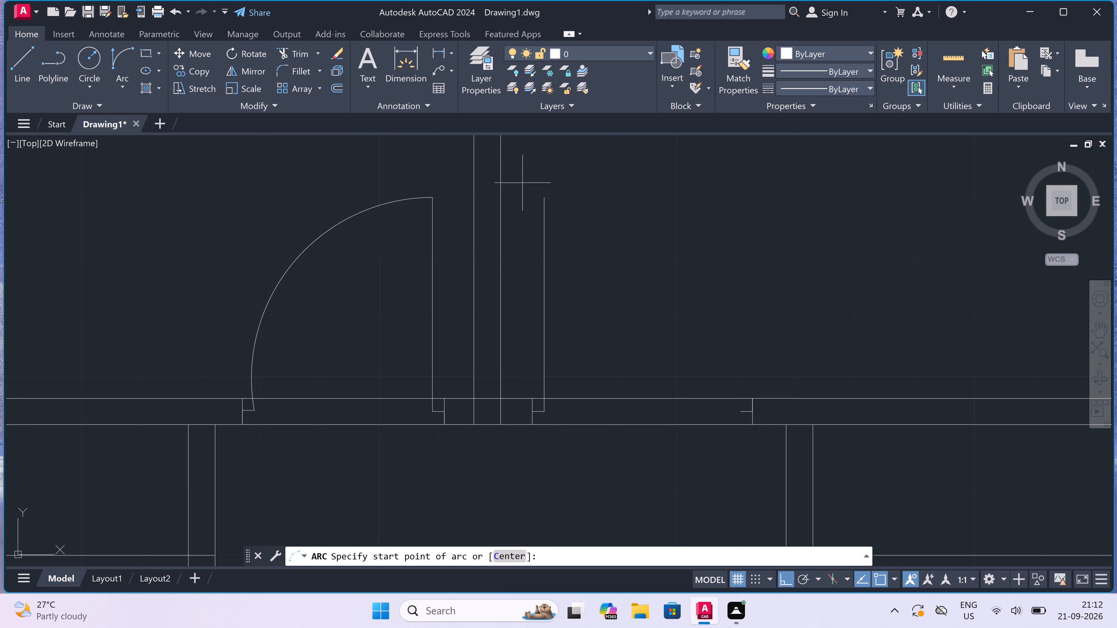
left_click_drag(542, 195, 554, 204)
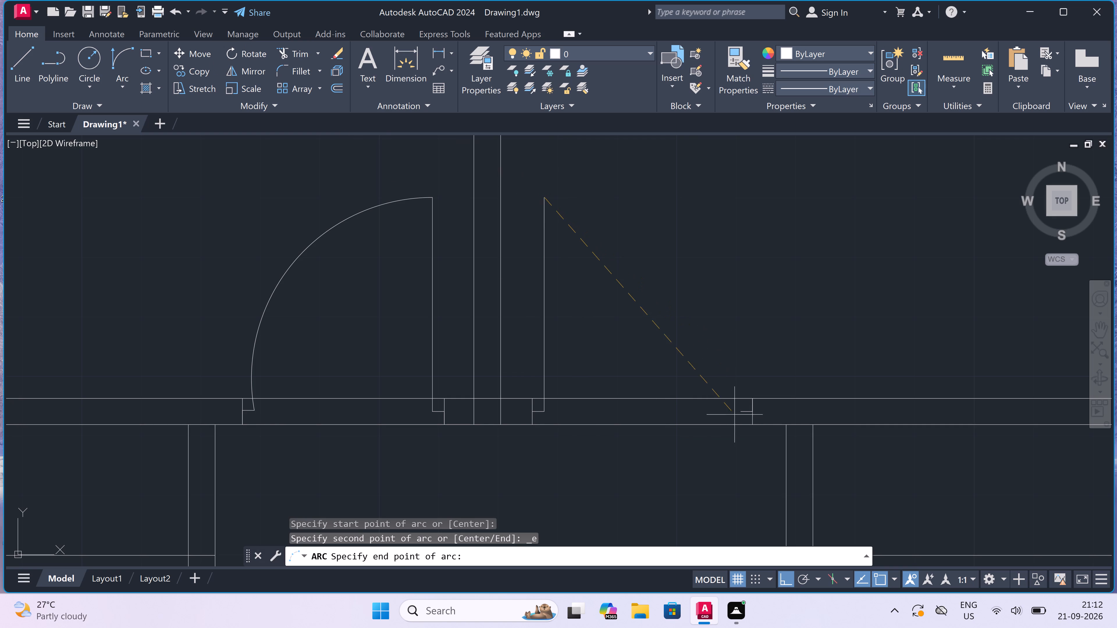
left_click(741, 412)
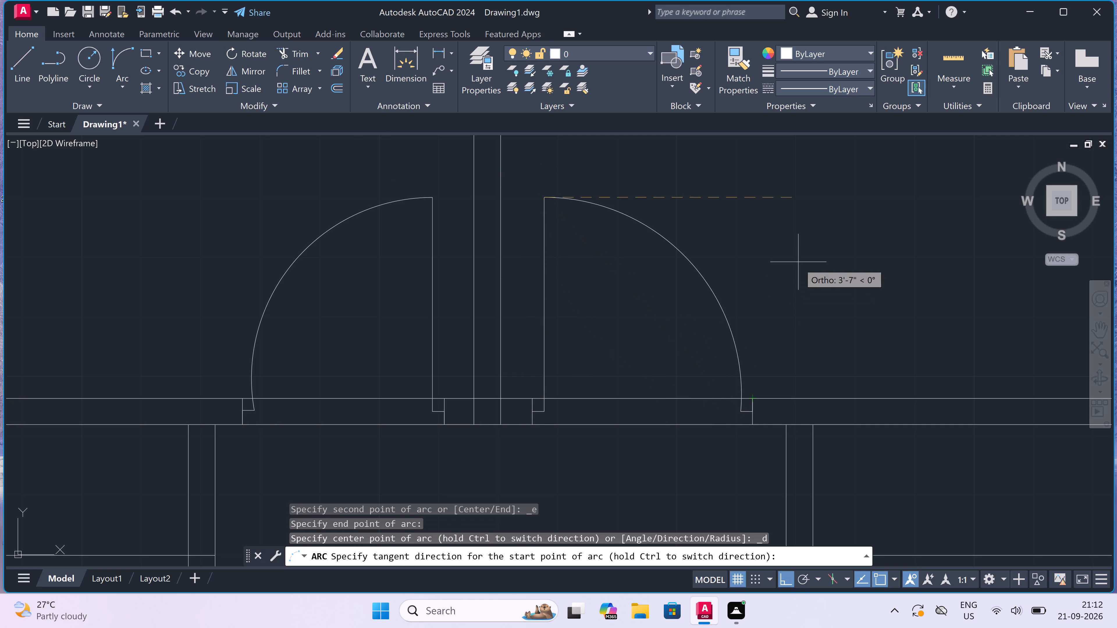
left_click(798, 262)
Trim the bottom wall lines out of both door openings beside the central wall.
scroll(765, 256, "down", 3)
scroll(702, 348, "up", 1)
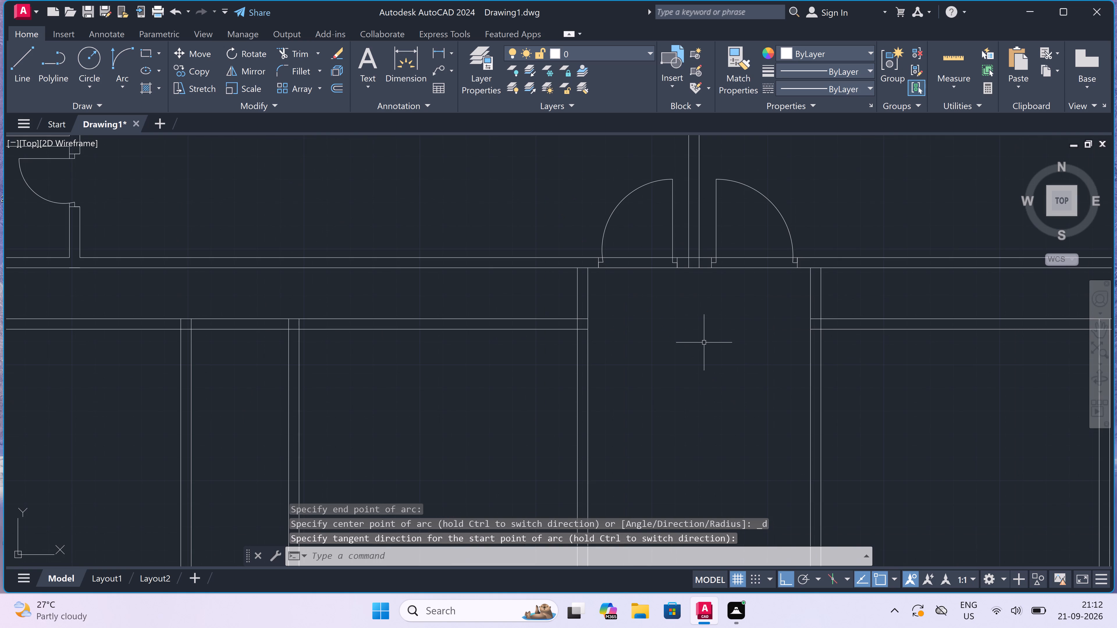
type("tr")
key("space")
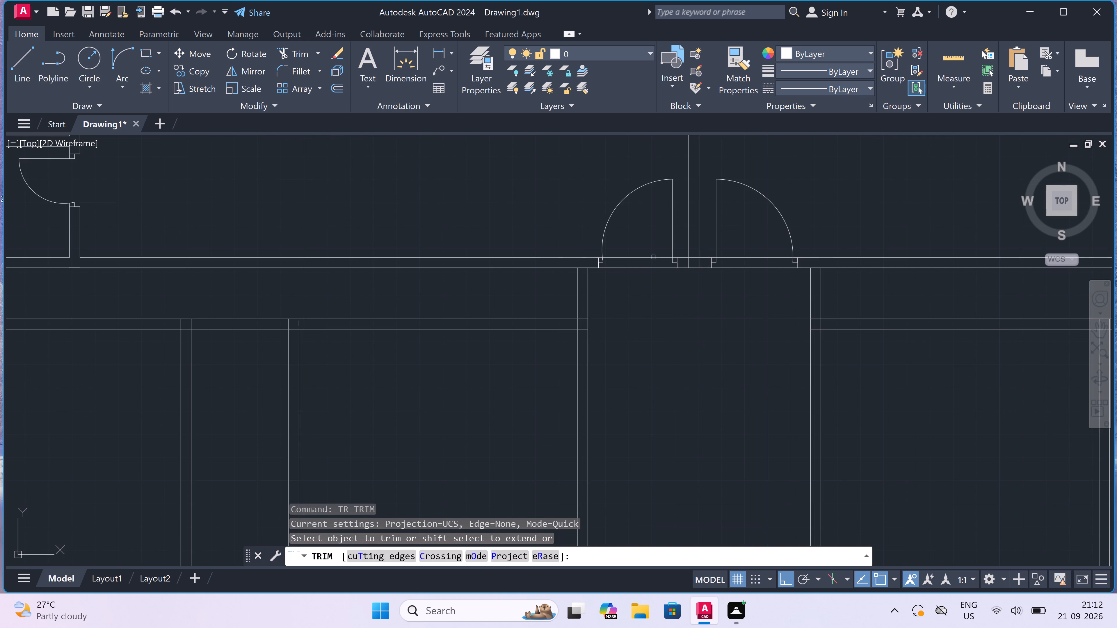
left_click_drag(641, 245, 642, 254)
left_click(646, 294)
scroll(716, 242, "up", 3)
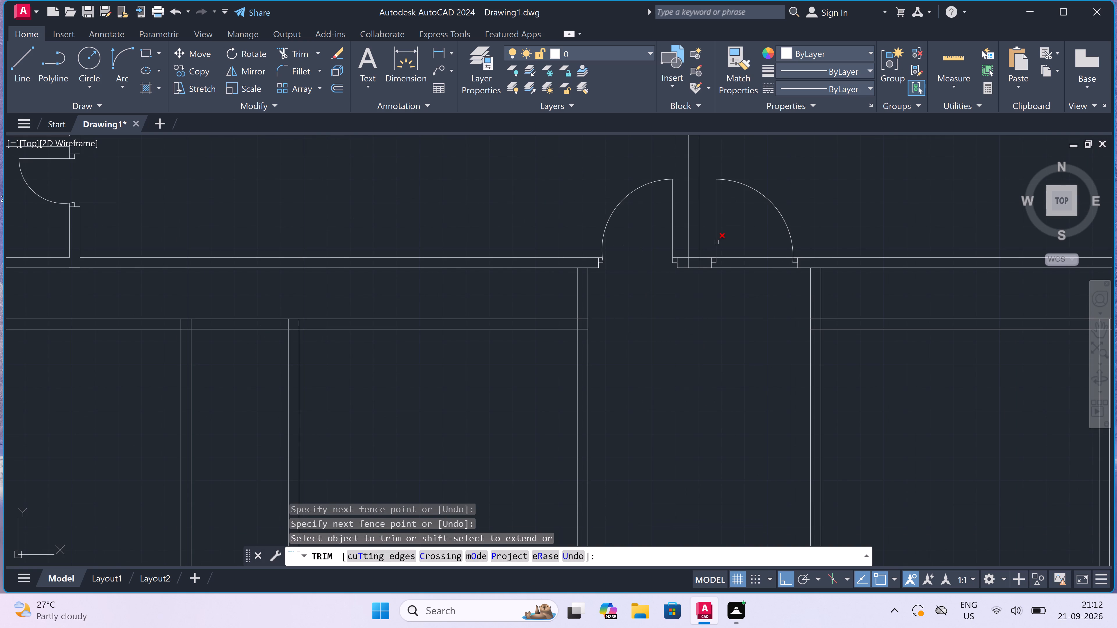
left_click_drag(782, 242, 785, 265)
left_click_drag(794, 395, 792, 392)
Trim the overlapping lines where the central vertical wall meets the bottom wall to open up the T-junction.
scroll(624, 329, "up", 1)
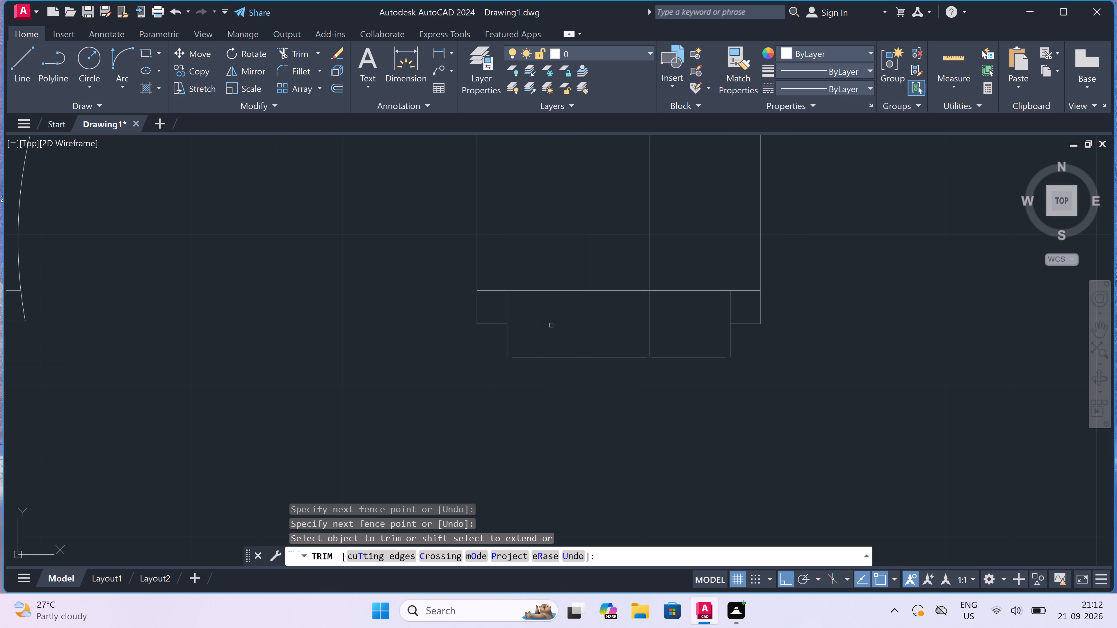
left_click_drag(551, 325, 566, 325)
left_click(658, 323)
left_click_drag(618, 254, 617, 265)
left_click(618, 321)
Trim the overlapping lines where the passage's left wall meets the upper block's bottom wall and the lower block's top wall.
scroll(614, 316, "down", 7)
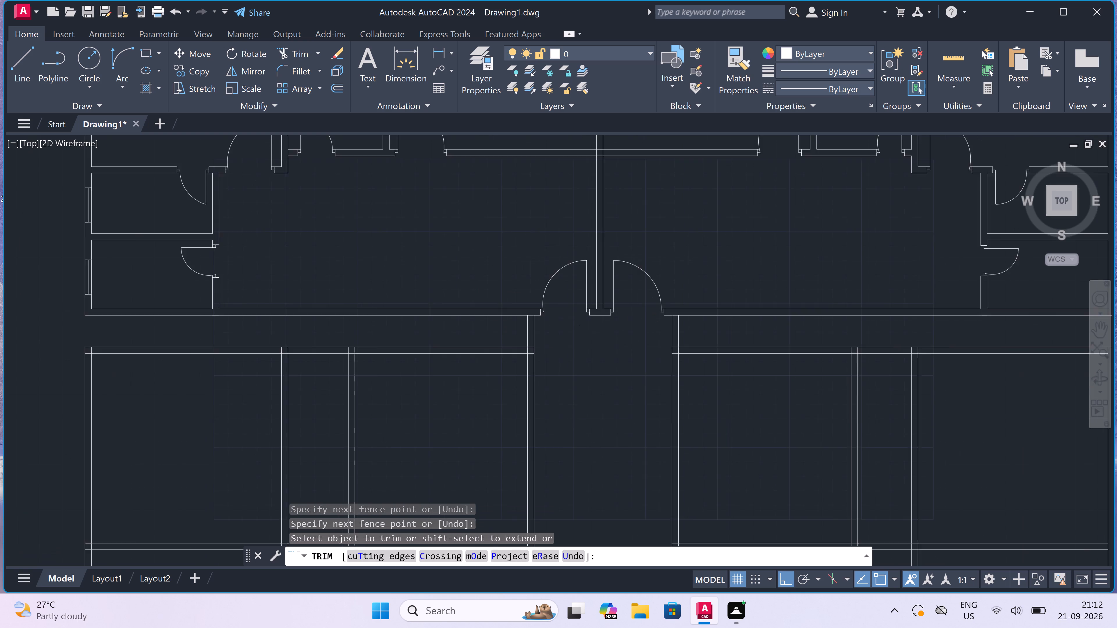
scroll(561, 317, "up", 4)
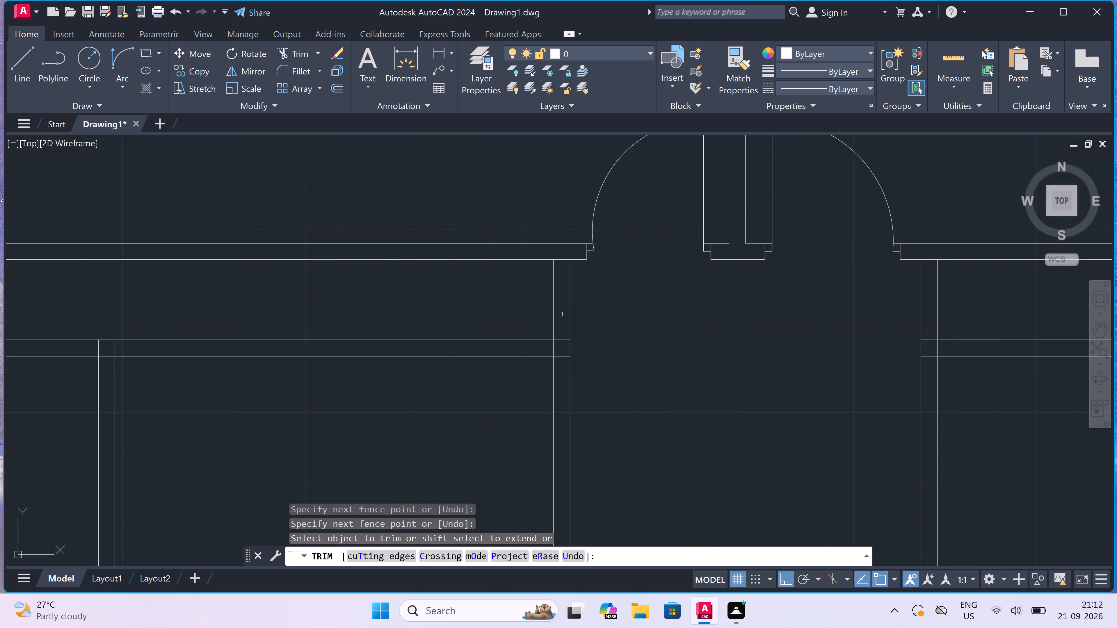
left_click_drag(562, 247, 563, 263)
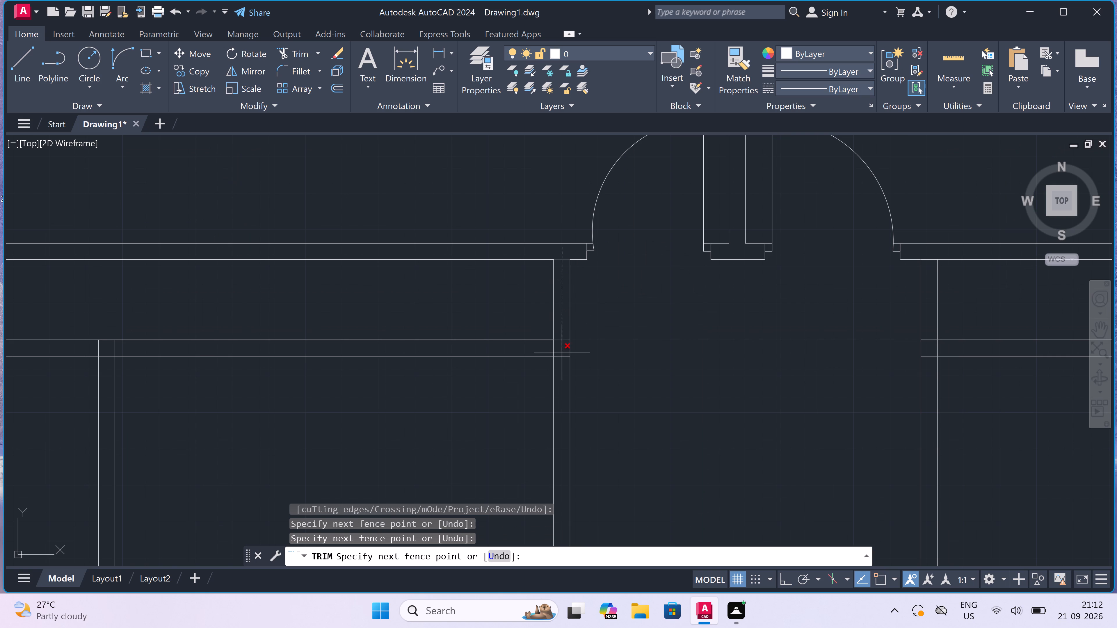
left_click(565, 363)
left_click(554, 349)
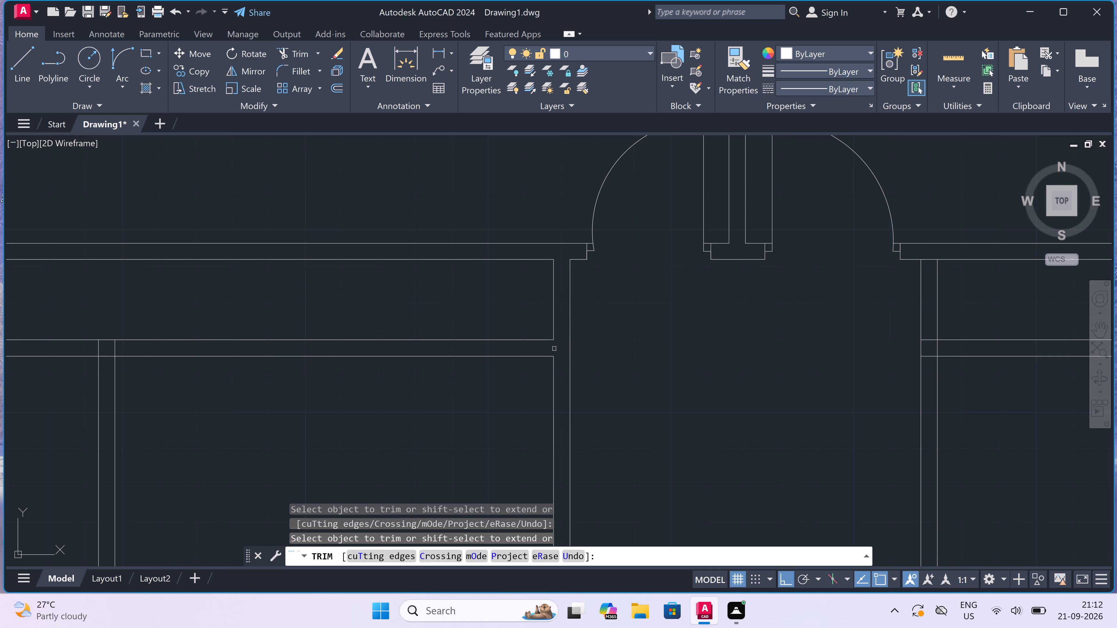
Trim the overlapping lines where the two vertical partitions meet the left lower block's top wall to open both T-junctions.
scroll(554, 349, "down", 2)
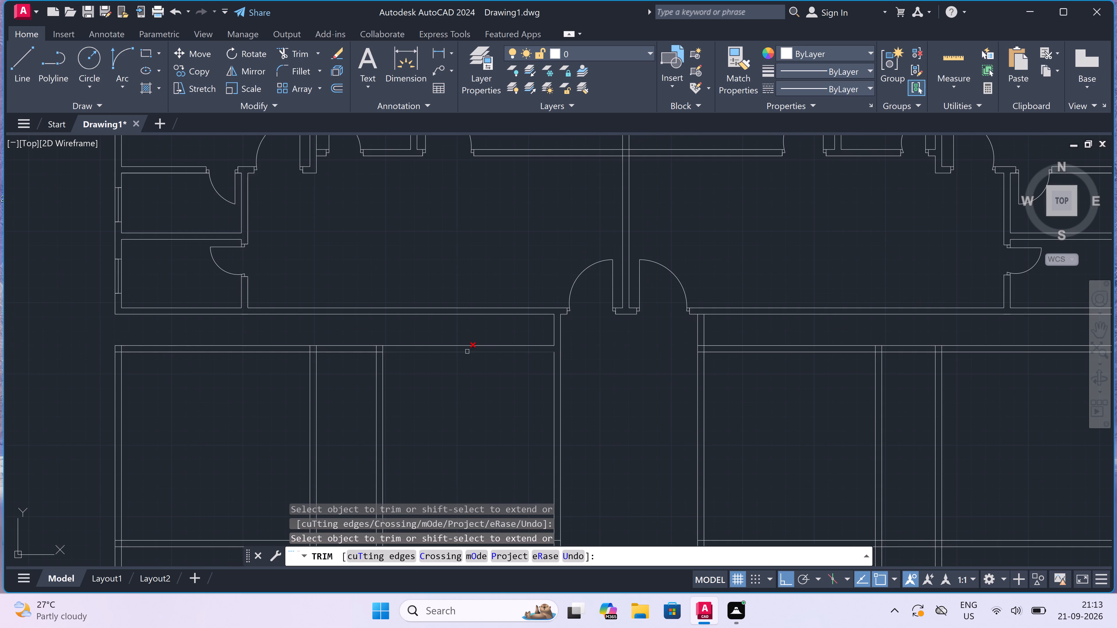
scroll(467, 352, "up", 2)
scroll(447, 346, "down", 3)
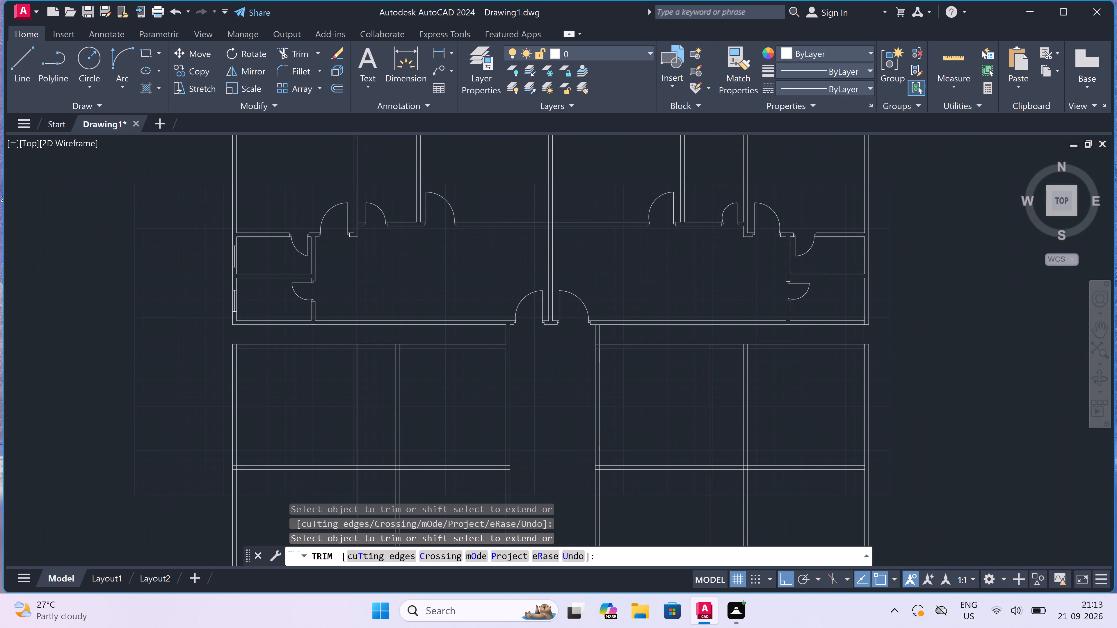
scroll(370, 355, "up", 4)
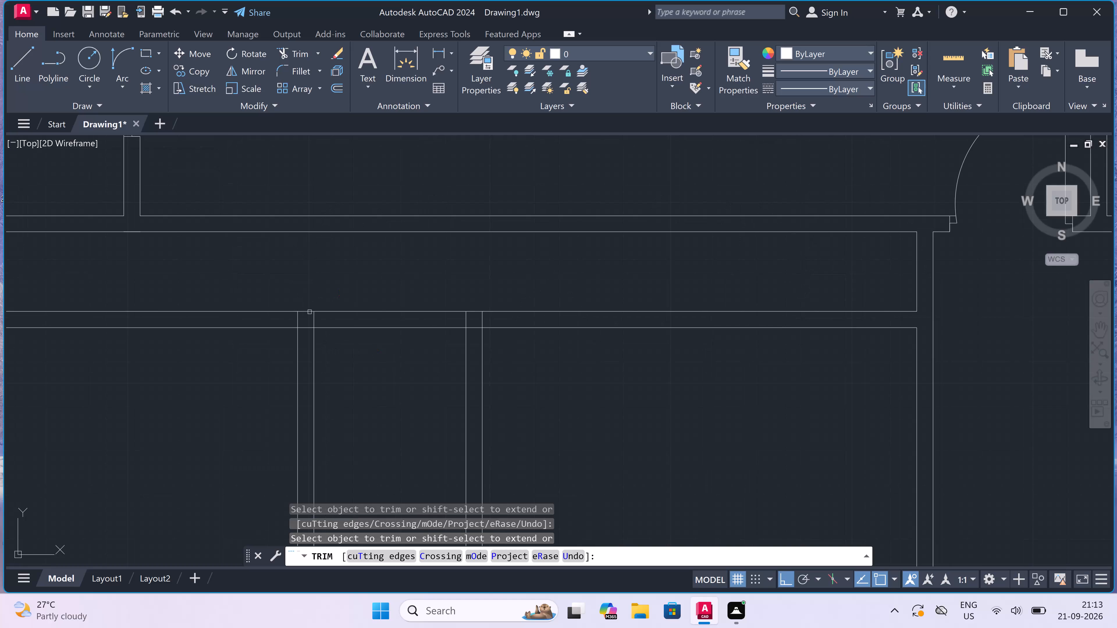
scroll(291, 320, "up", 1)
left_click_drag(273, 316, 282, 315)
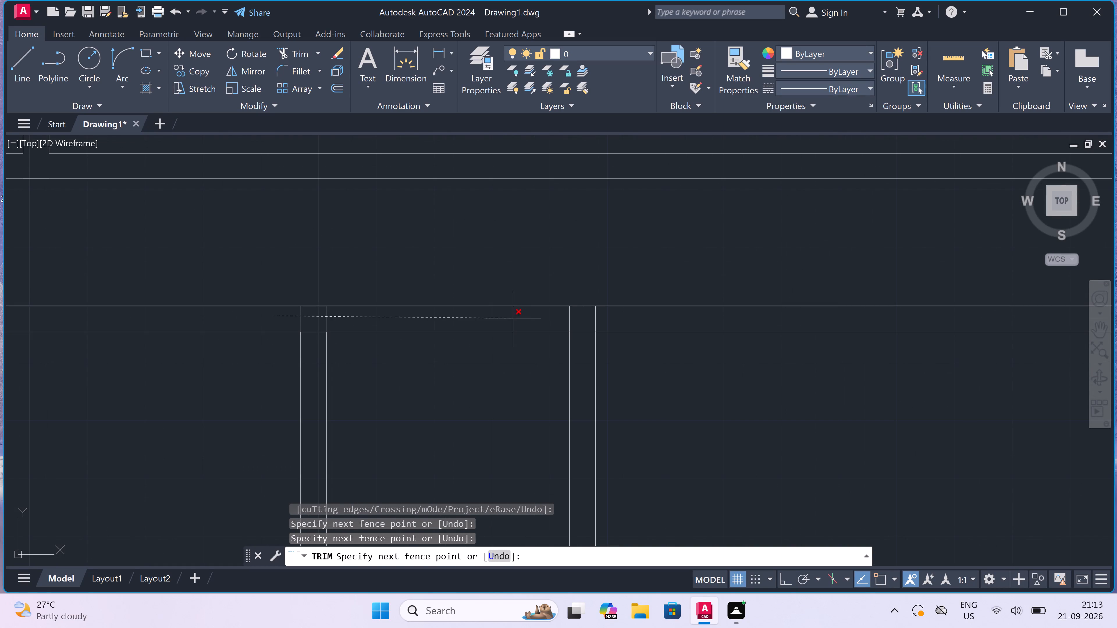
left_click_drag(622, 314, 618, 314)
left_click_drag(579, 322, 581, 328)
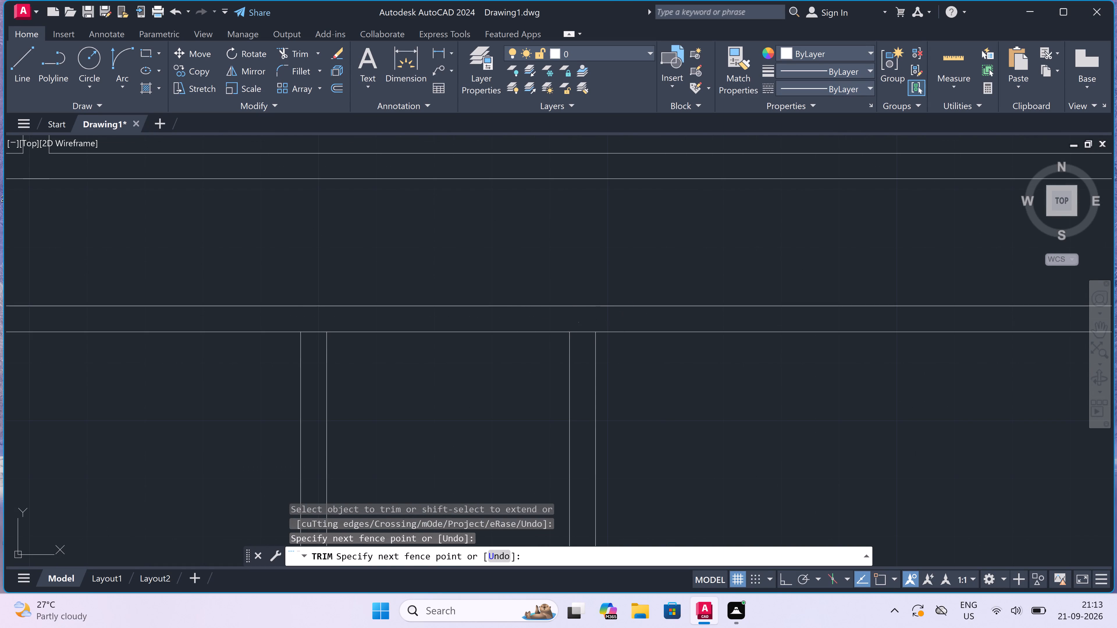
left_click(584, 347)
scroll(584, 346, "down", 4)
scroll(535, 340, "up", 3)
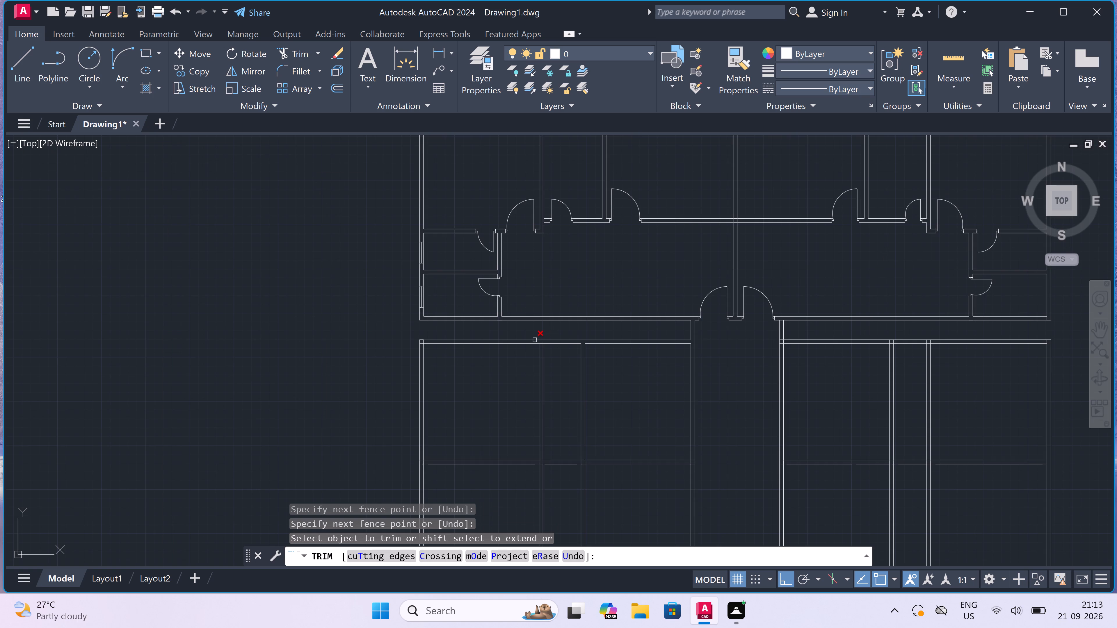
scroll(535, 340, "up", 1)
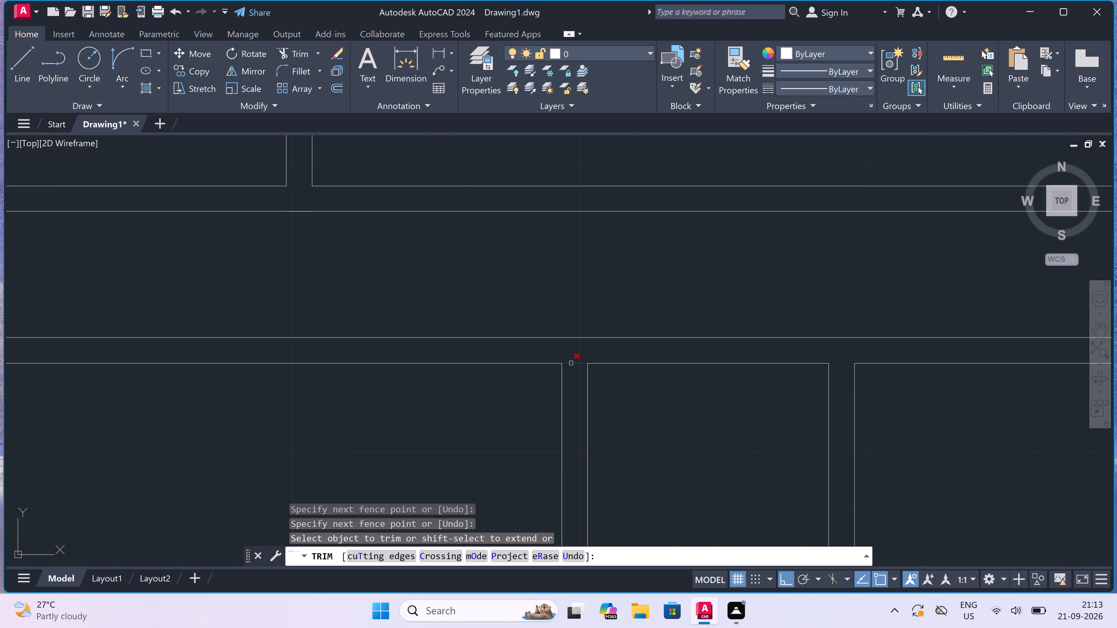
left_click(571, 363)
Trim the crossing inner lines at the left lower block's top-left corner to form a clean wall corner.
scroll(571, 362, "down", 4)
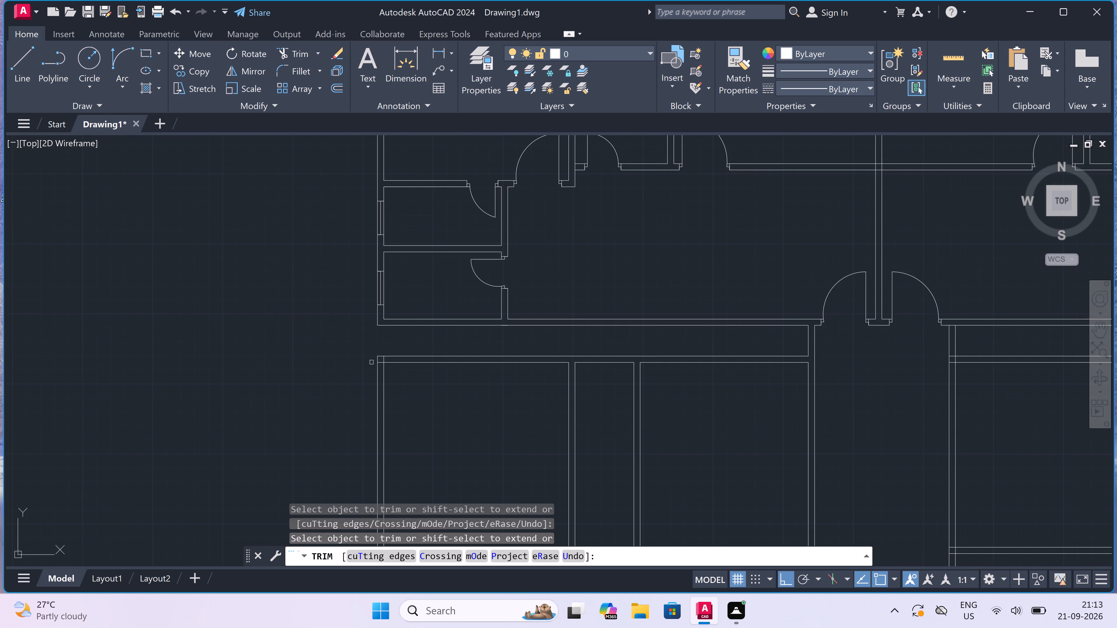
scroll(377, 357, "up", 4)
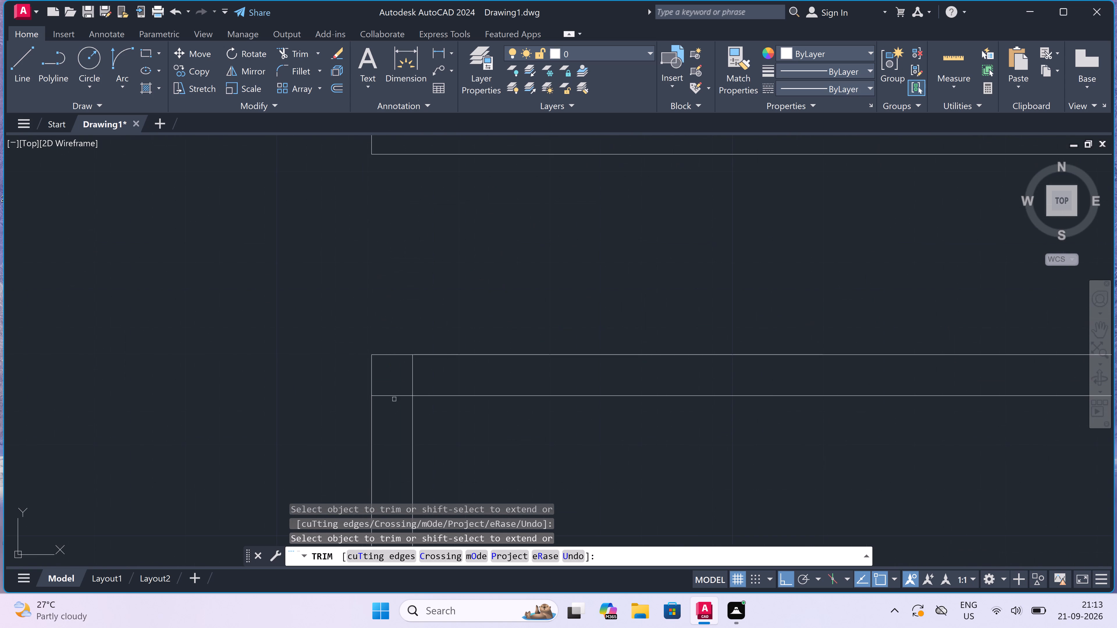
left_click_drag(391, 396, 390, 392)
left_click_drag(390, 378, 430, 377)
left_click(445, 376)
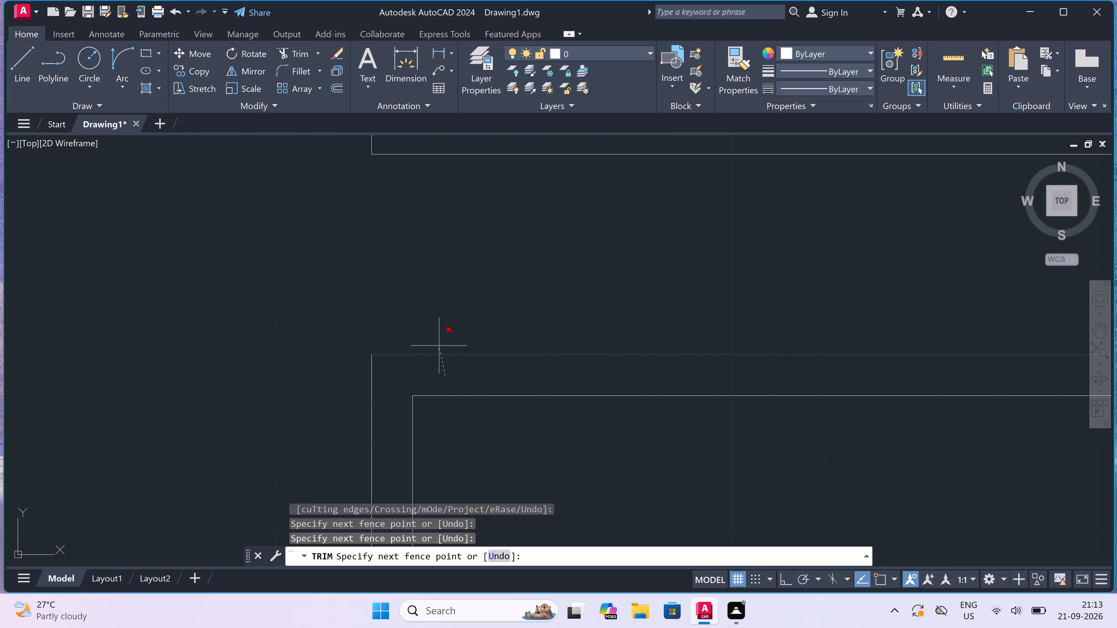
left_click(408, 375)
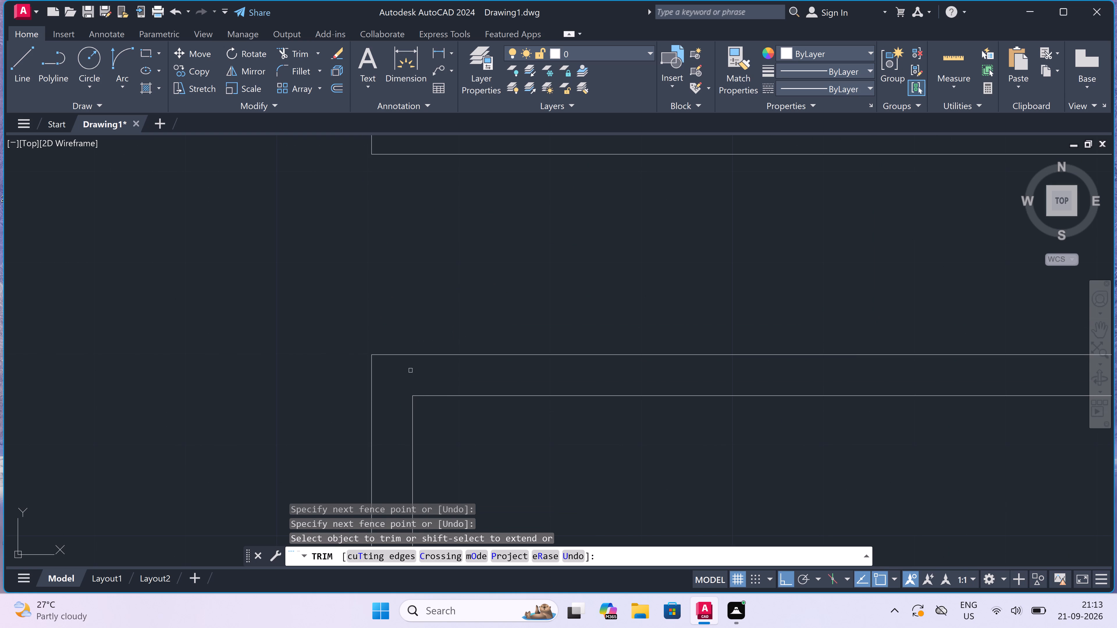
Trim the overlapping lines where the left lower block's horizontal dividing wall meets its outer left wall.
scroll(455, 288, "down", 6)
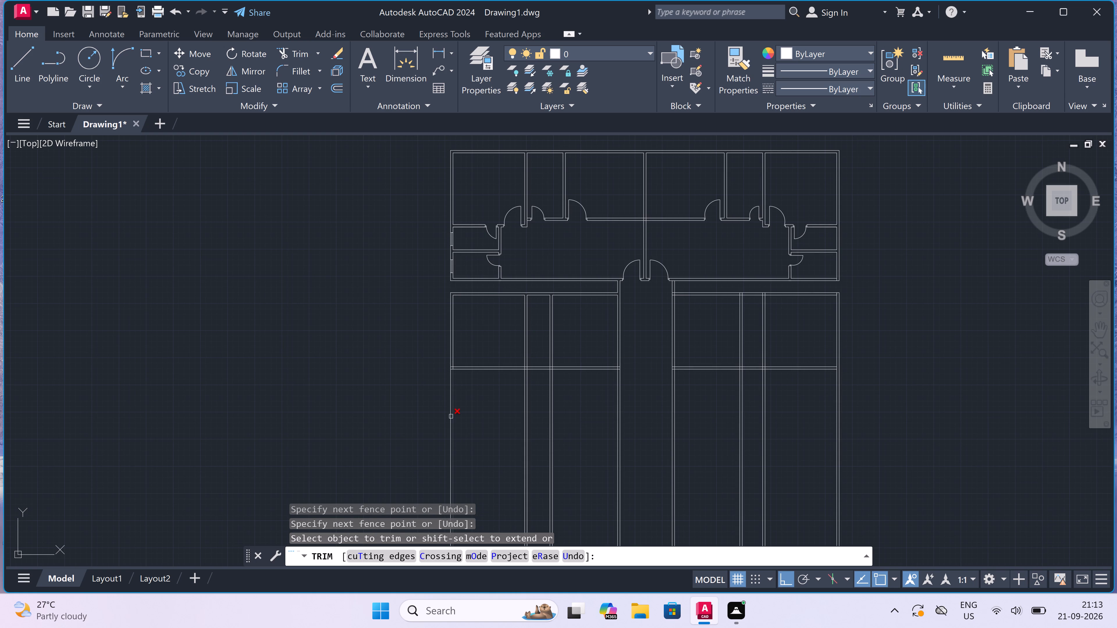
scroll(456, 368, "up", 4)
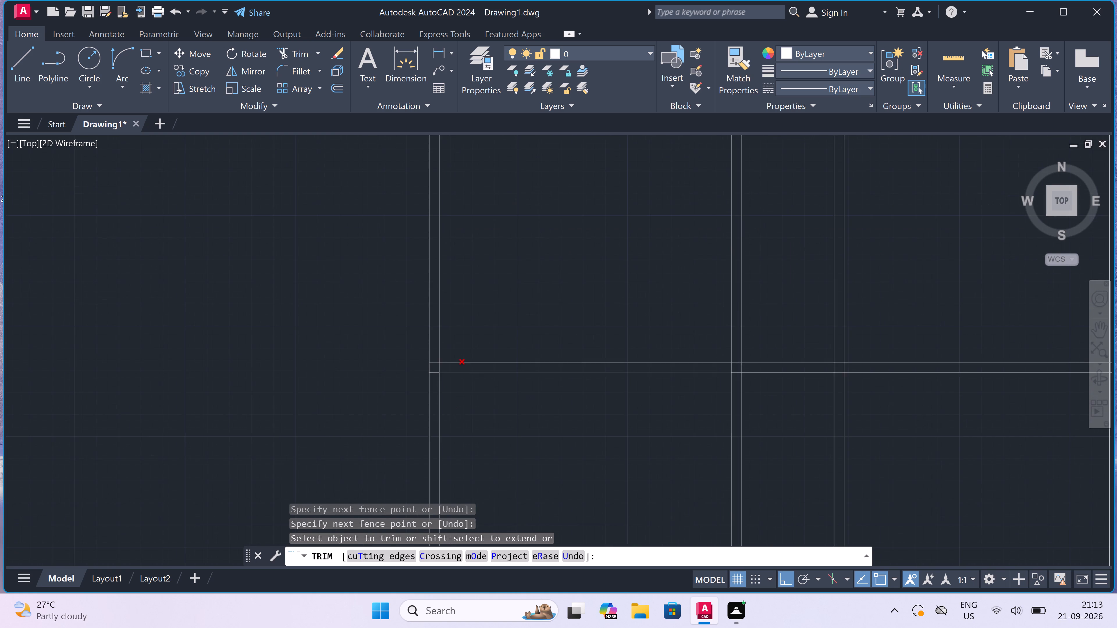
left_click_drag(421, 350, 420, 378)
left_click(421, 387)
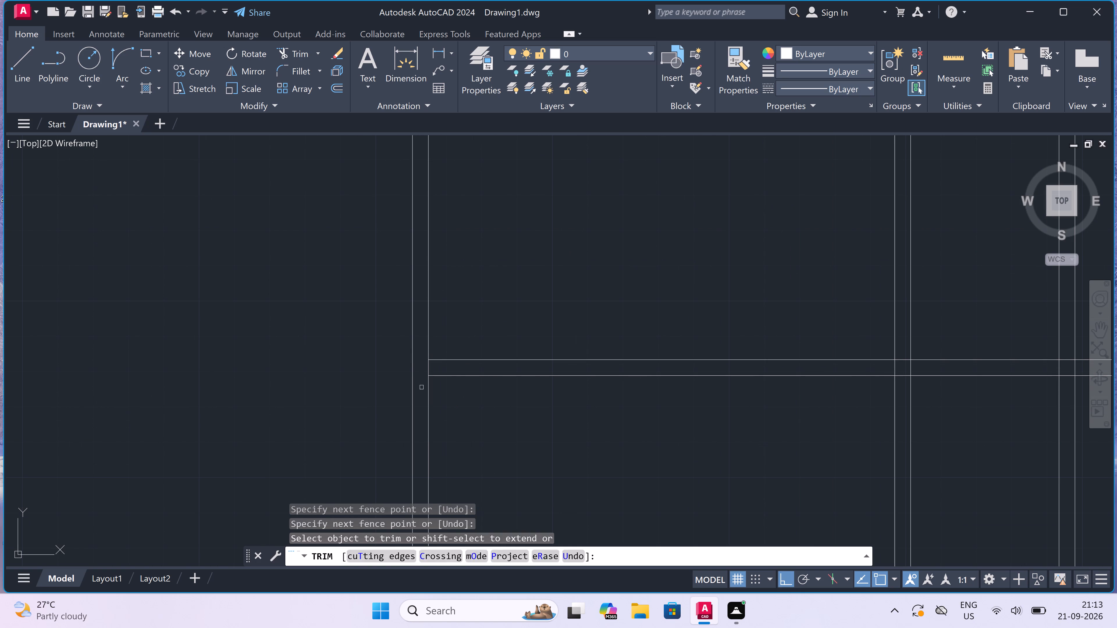
left_click(420, 363)
scroll(423, 364, "up", 3)
left_click_drag(429, 374, 436, 378)
left_click(469, 381)
left_click(420, 374)
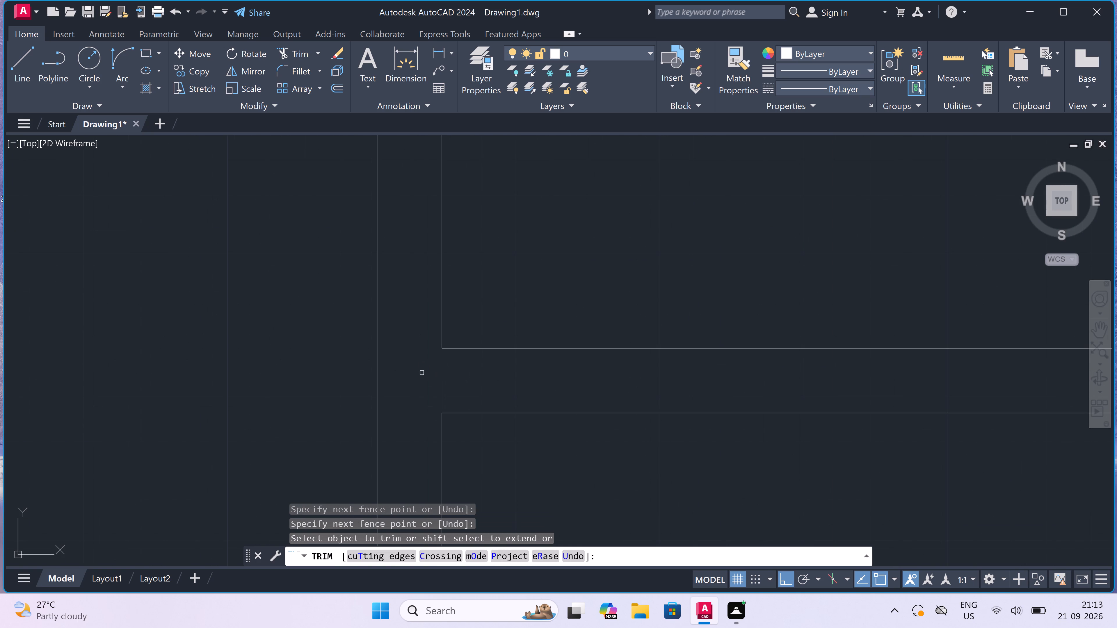
Trim the dividing wall's upper line inside the left block's first partition and cut off that partition below the dividing wall.
scroll(427, 354, "down", 6)
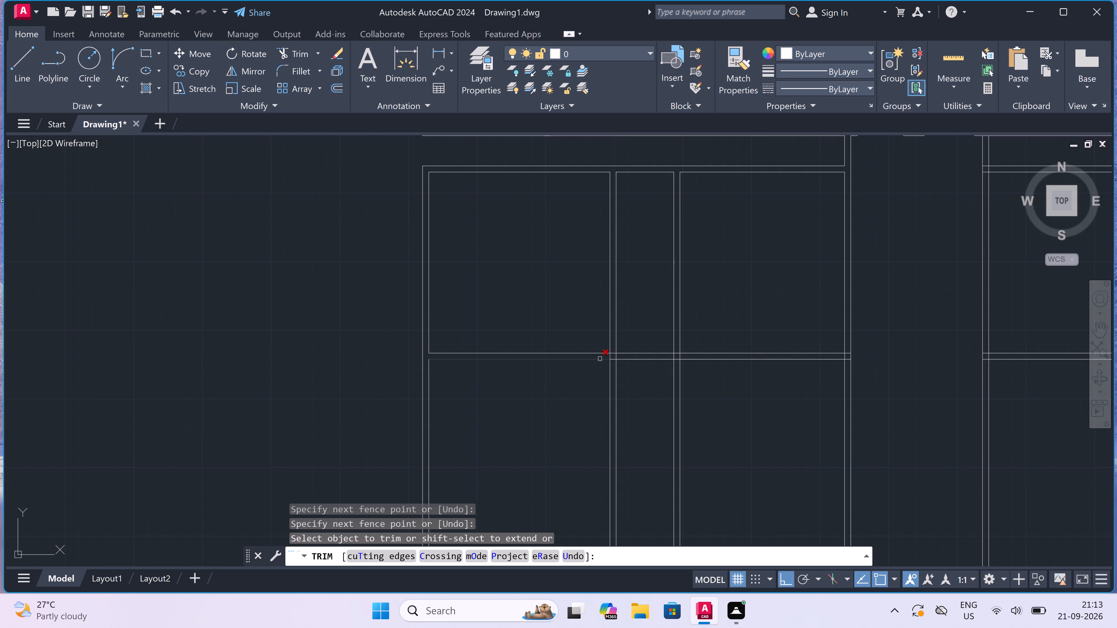
scroll(601, 359, "up", 2)
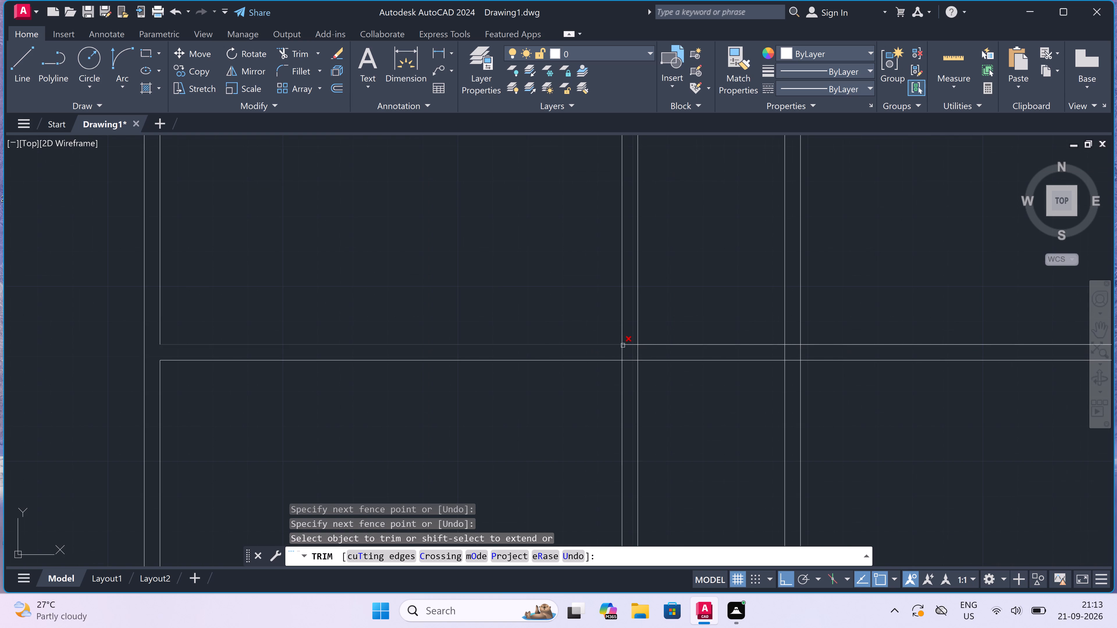
left_click(627, 347)
left_click(626, 338)
scroll(626, 338, "down", 3)
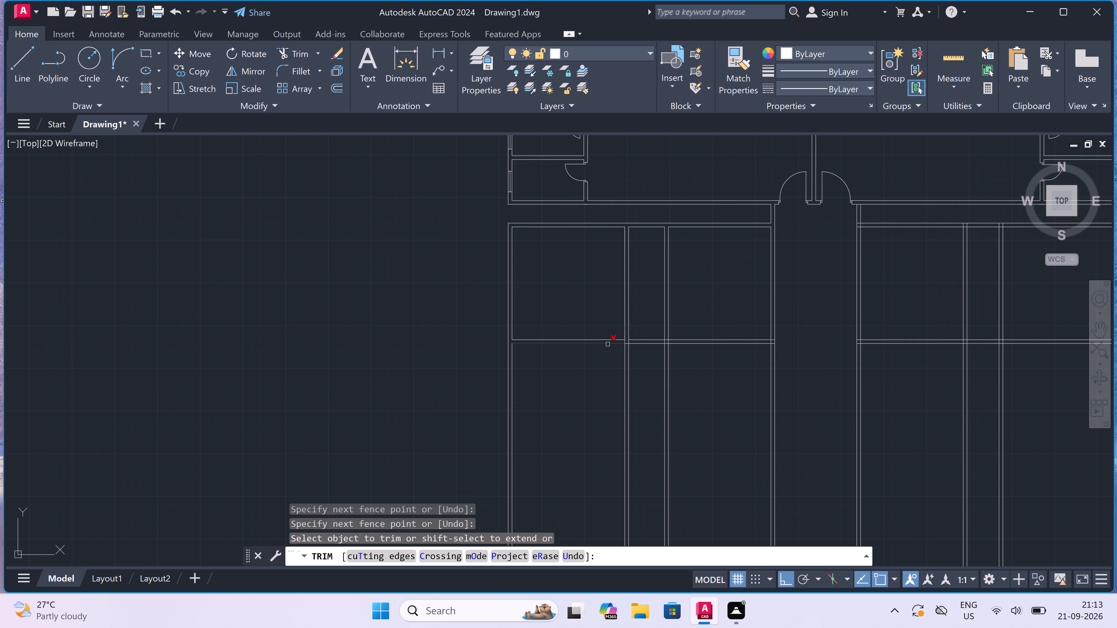
scroll(617, 379, "up", 2)
left_click_drag(669, 342, 641, 352)
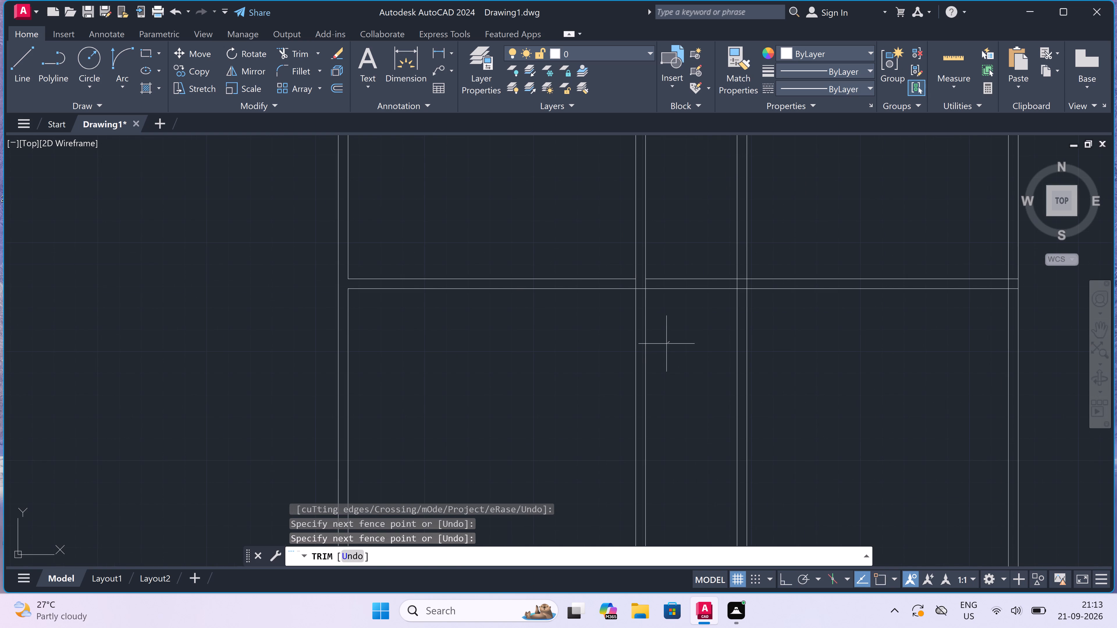
left_click(589, 365)
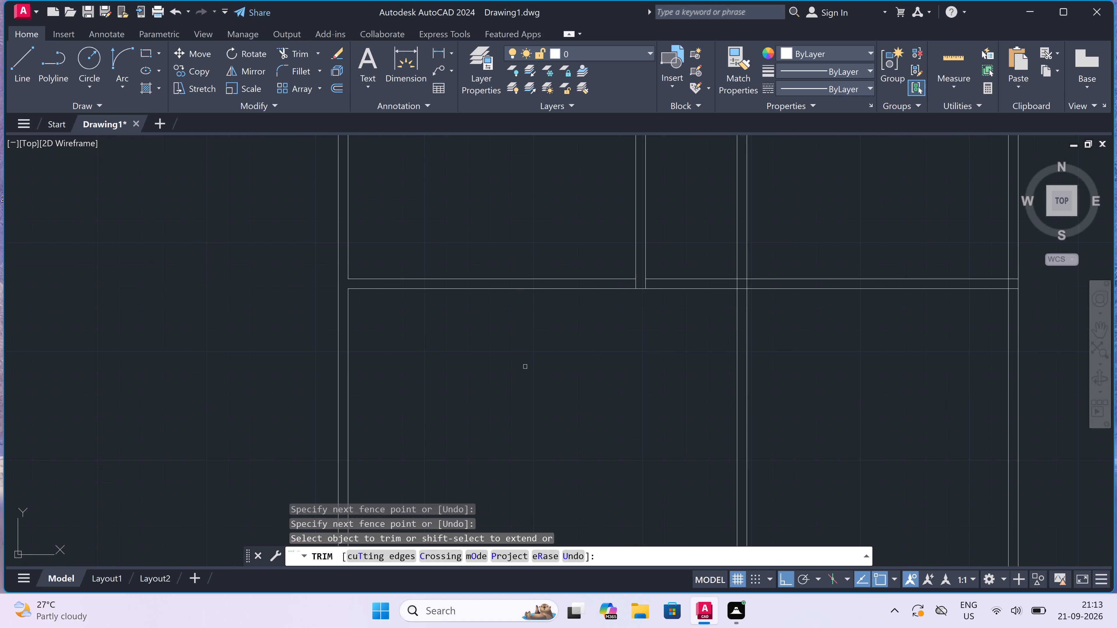
Trim the dividing wall's upper line inside the left block's second partition and cut off that partition below the dividing wall.
scroll(493, 371, "down", 2)
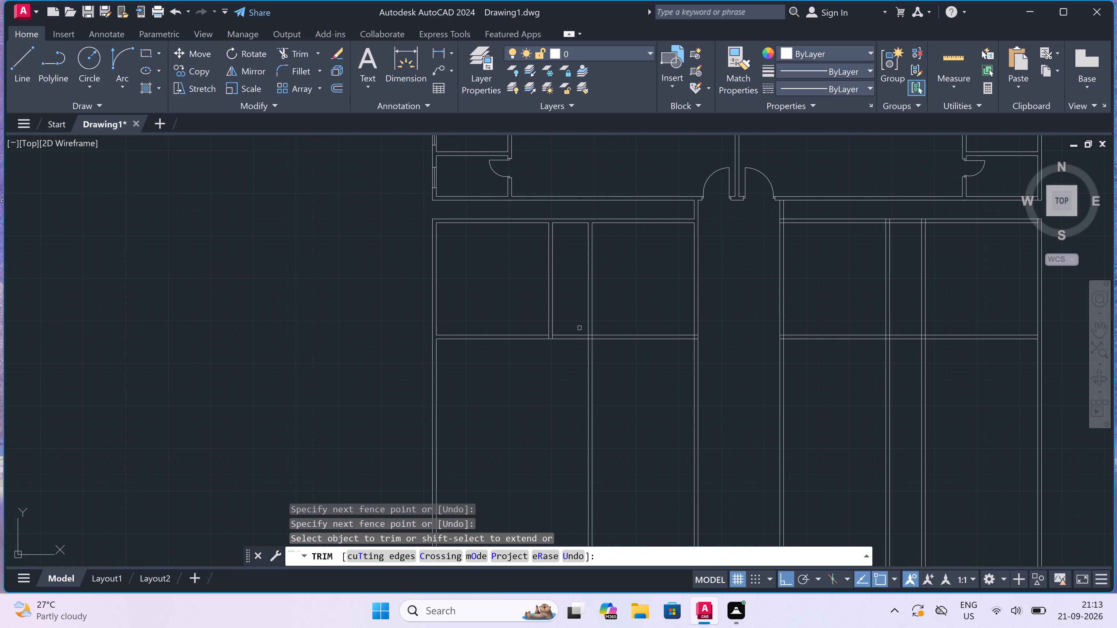
scroll(585, 331, "up", 4)
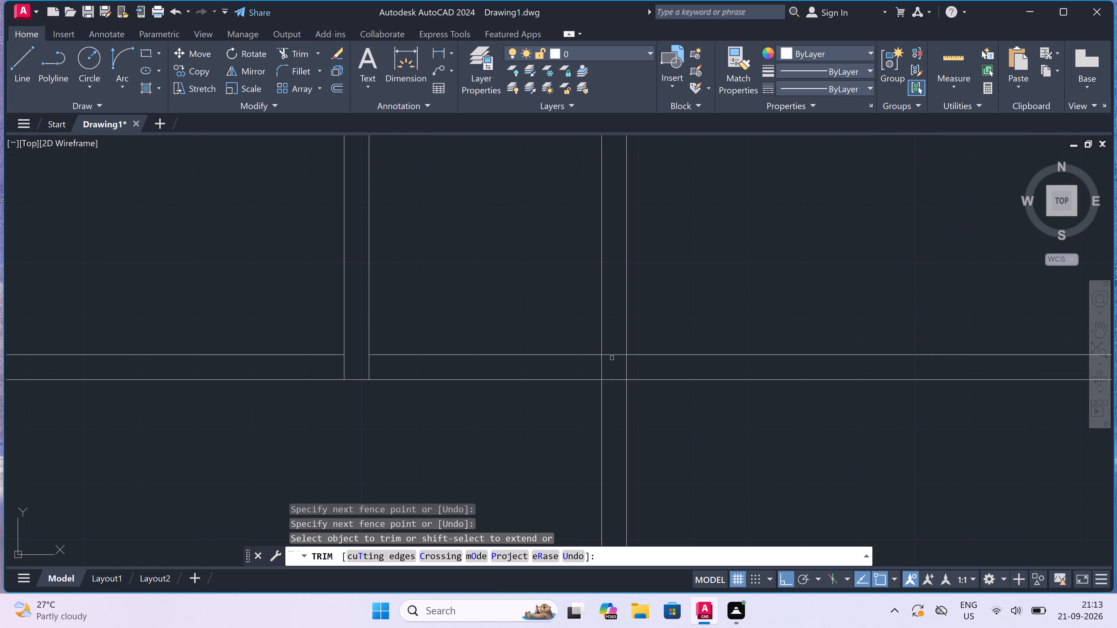
left_click_drag(611, 350, 613, 365)
left_click(613, 369)
left_click(613, 368)
scroll(611, 358, "down", 1)
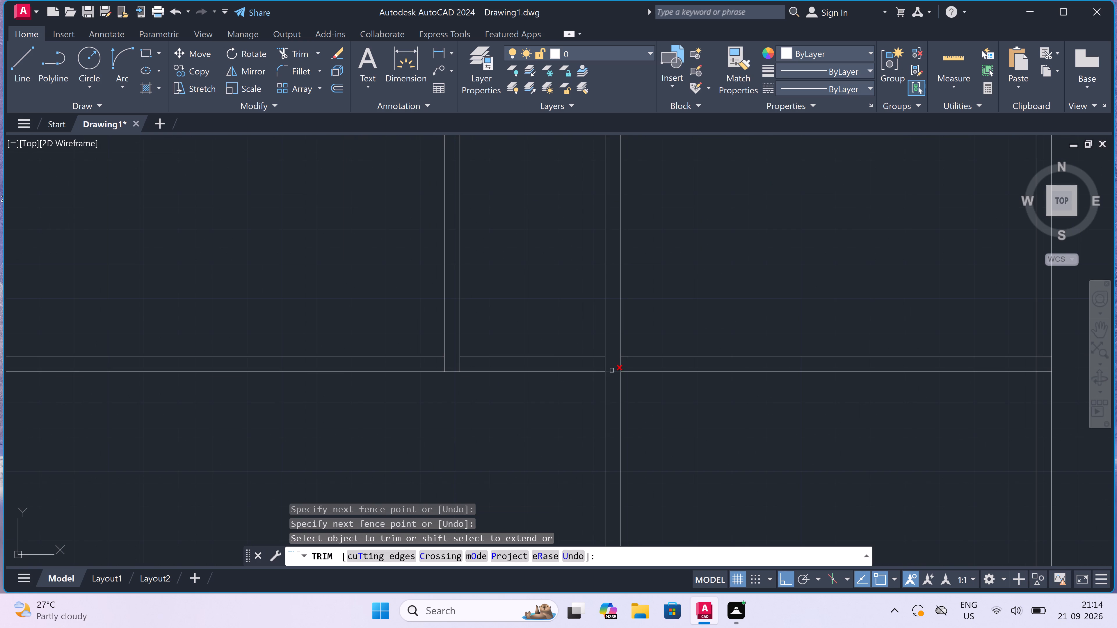
left_click_drag(630, 391, 623, 391)
left_click(536, 406)
Trim both dividing wall lines between the two partitions to leave an open gap in the left lower block.
left_click_drag(533, 349, 533, 390)
left_click(531, 399)
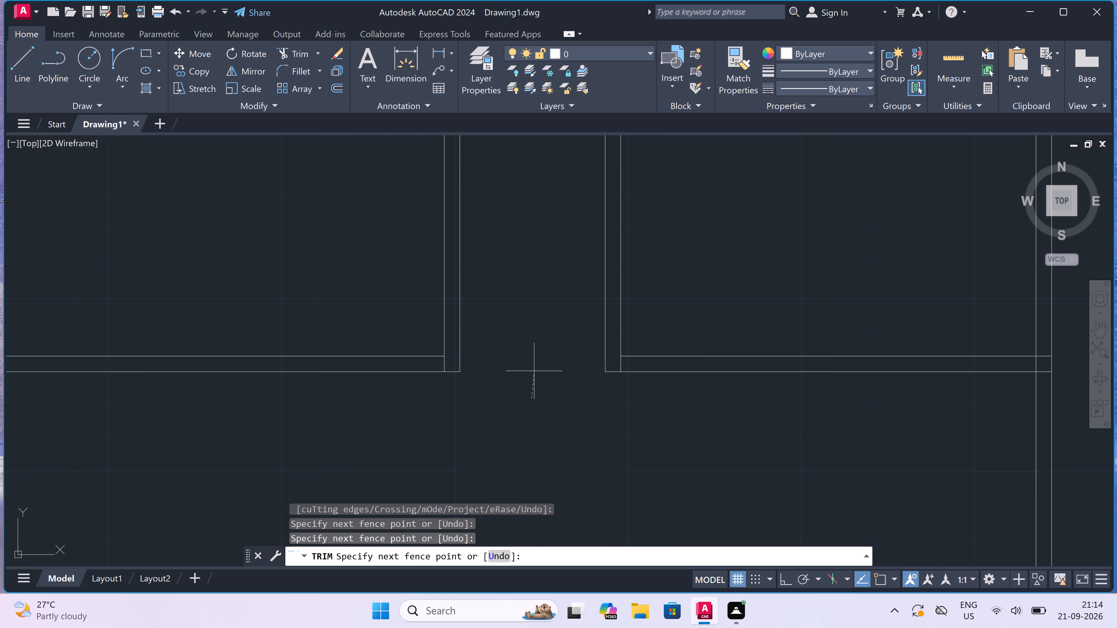
scroll(536, 367, "down", 3)
left_click(534, 355)
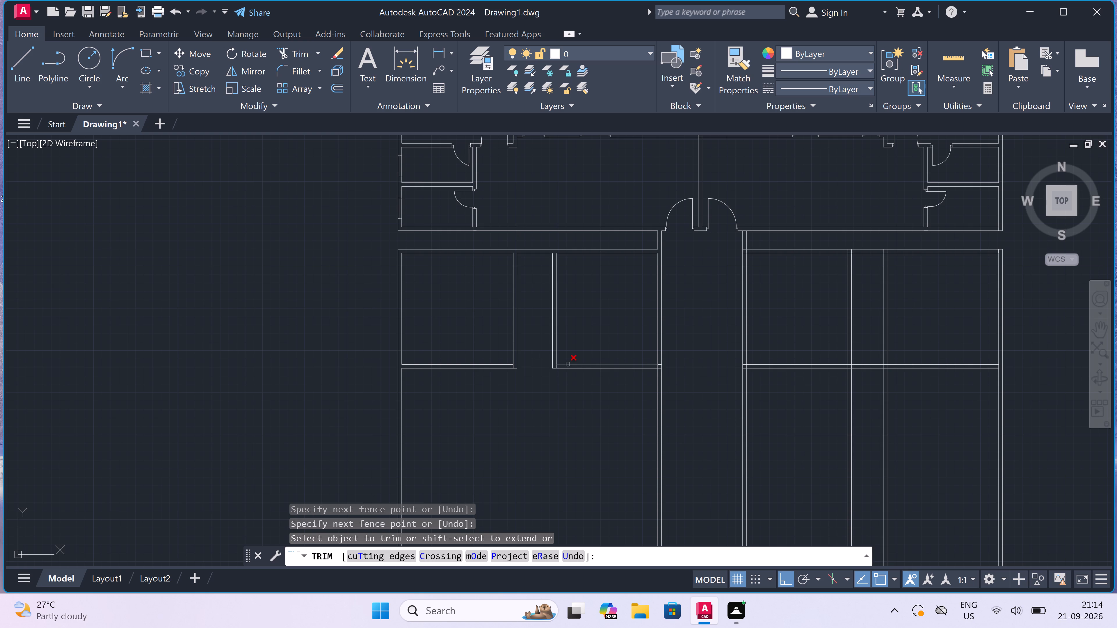
Trim the leftover line ends at both wall corners beside the gap, where the partitions meet the dividing wall.
scroll(552, 369, "up", 4)
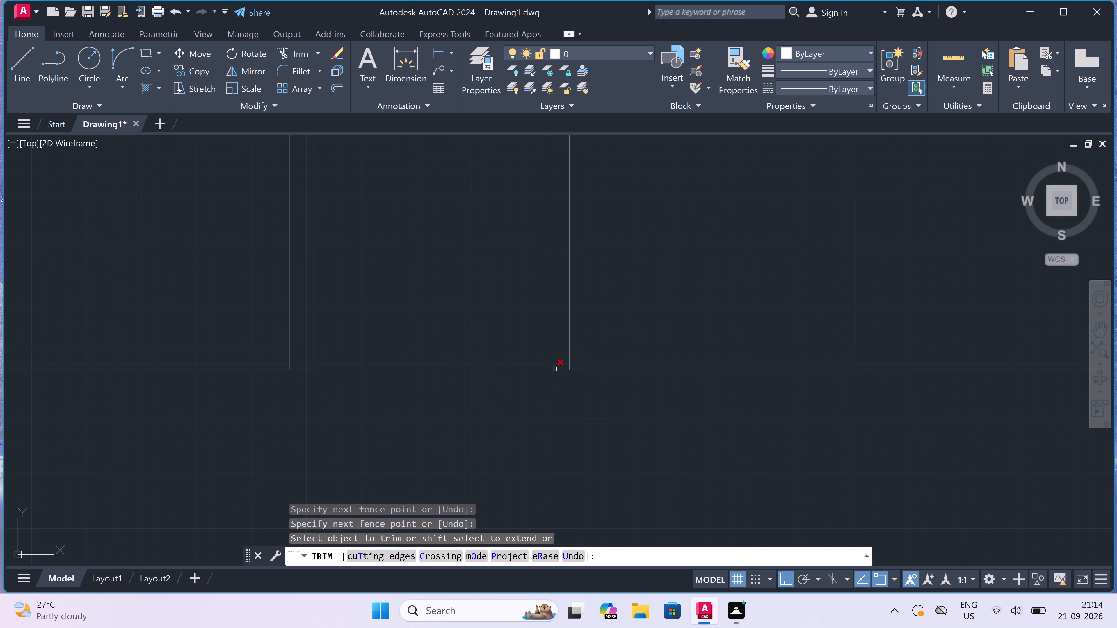
left_click(568, 360)
scroll(567, 362, "down", 3)
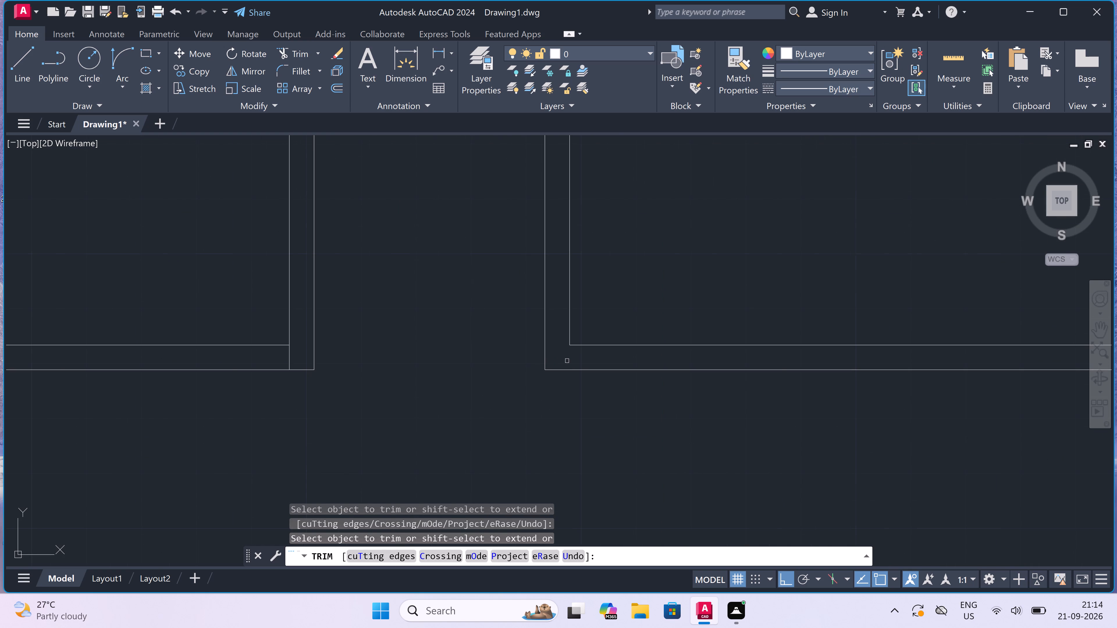
scroll(567, 361, "down", 1)
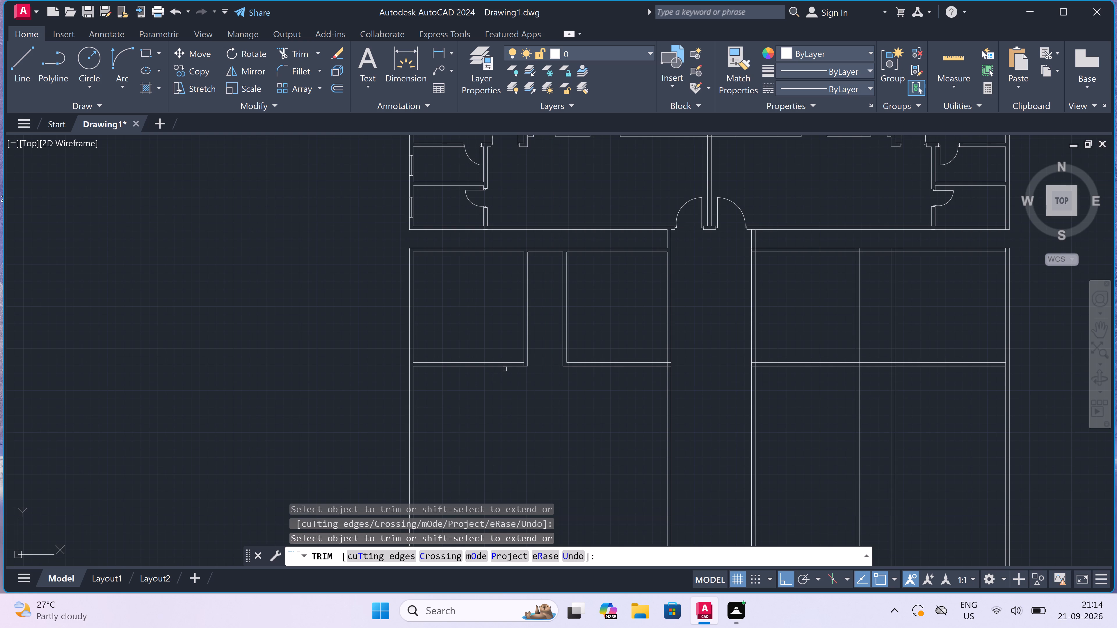
scroll(522, 363, "up", 3)
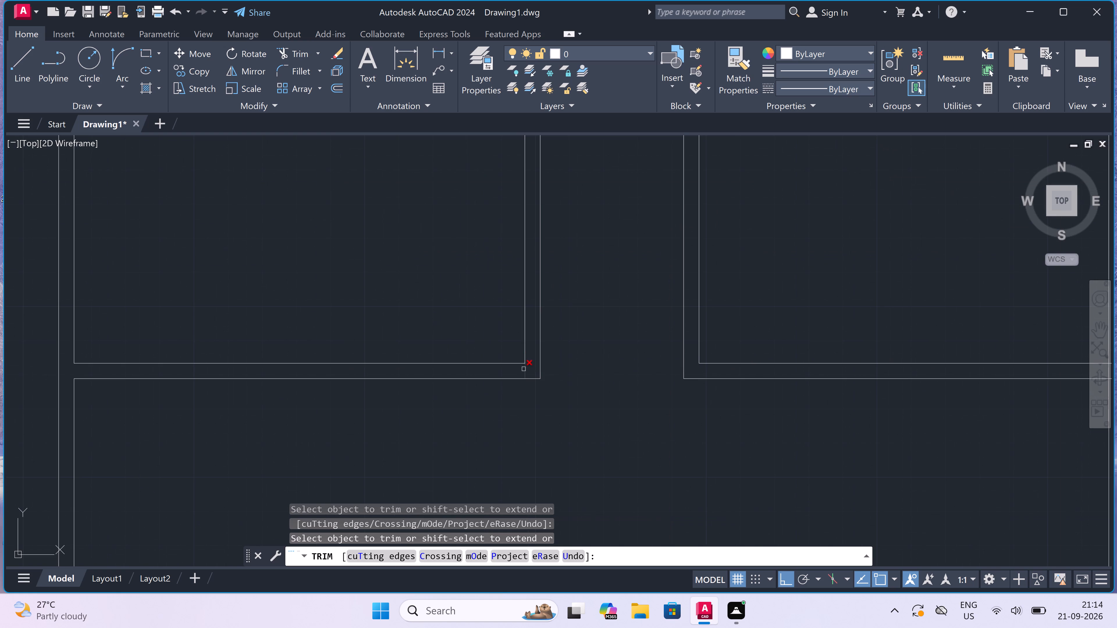
left_click(525, 369)
scroll(522, 376, "down", 3)
key("Escape")
Draw a door jamb line across the dividing wall just left of the first partition, with a 2" stop and a 3' leaf going up.
scroll(498, 344, "up", 1)
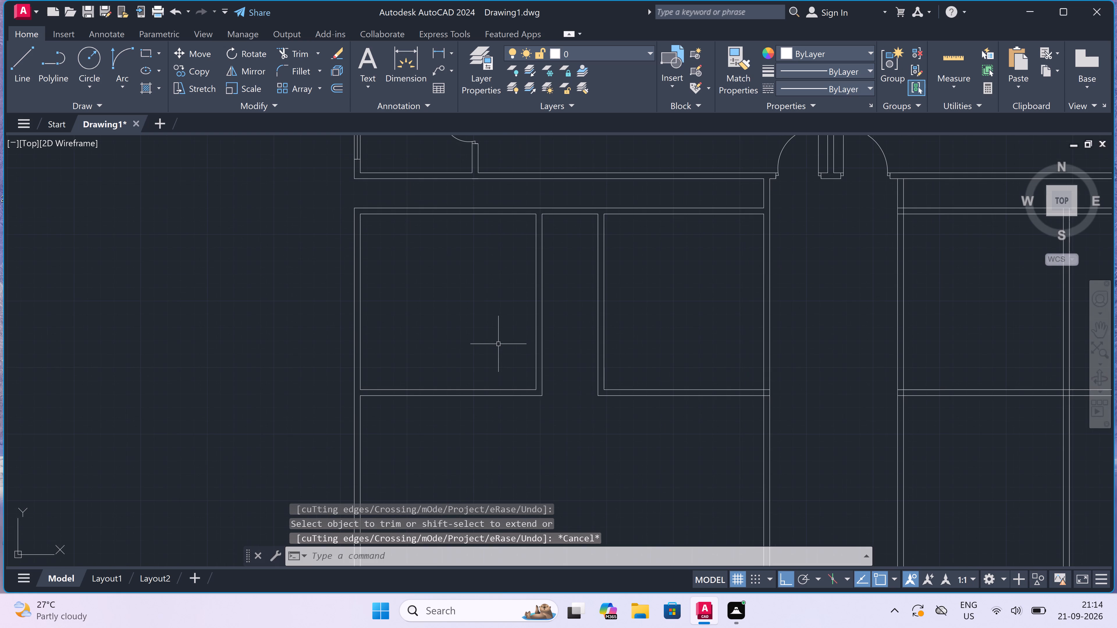
key("l")
key("space")
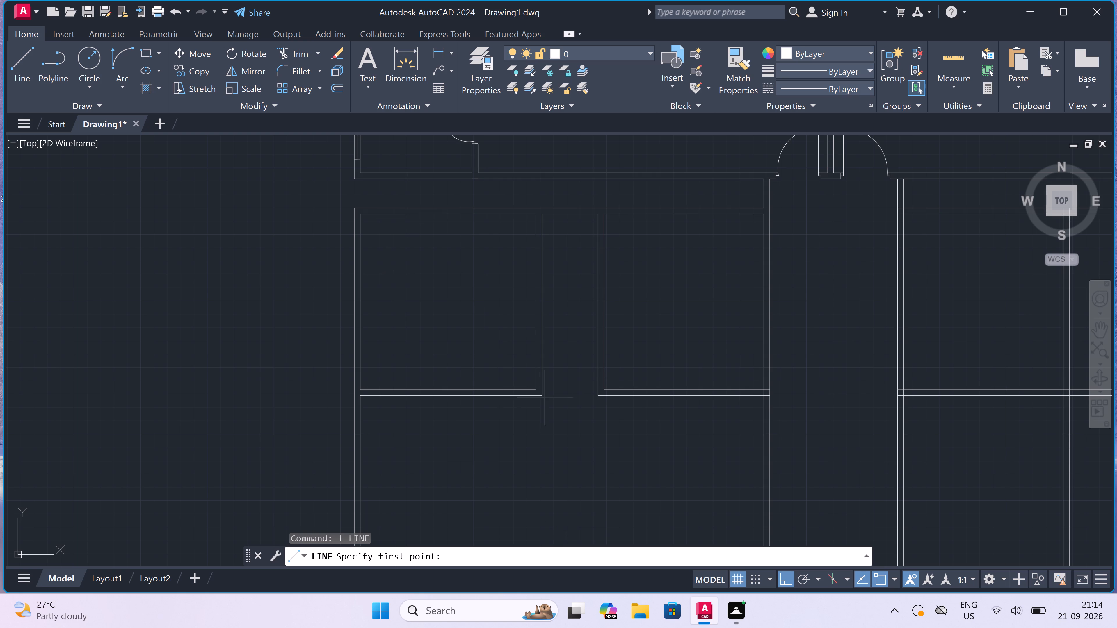
scroll(527, 390, "up", 1)
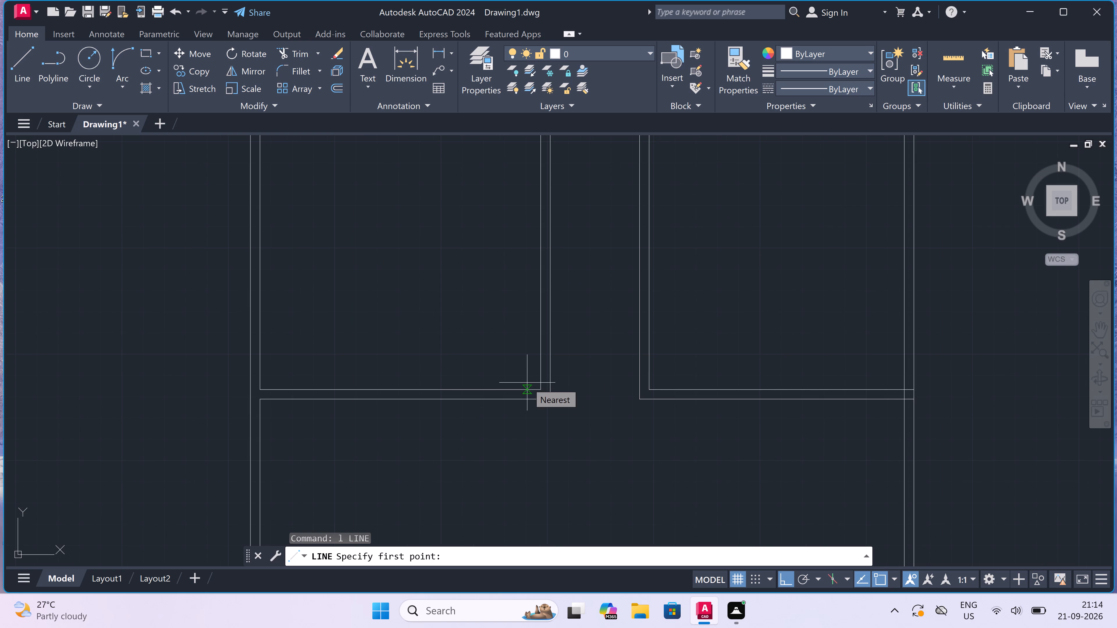
scroll(510, 386, "up", 2)
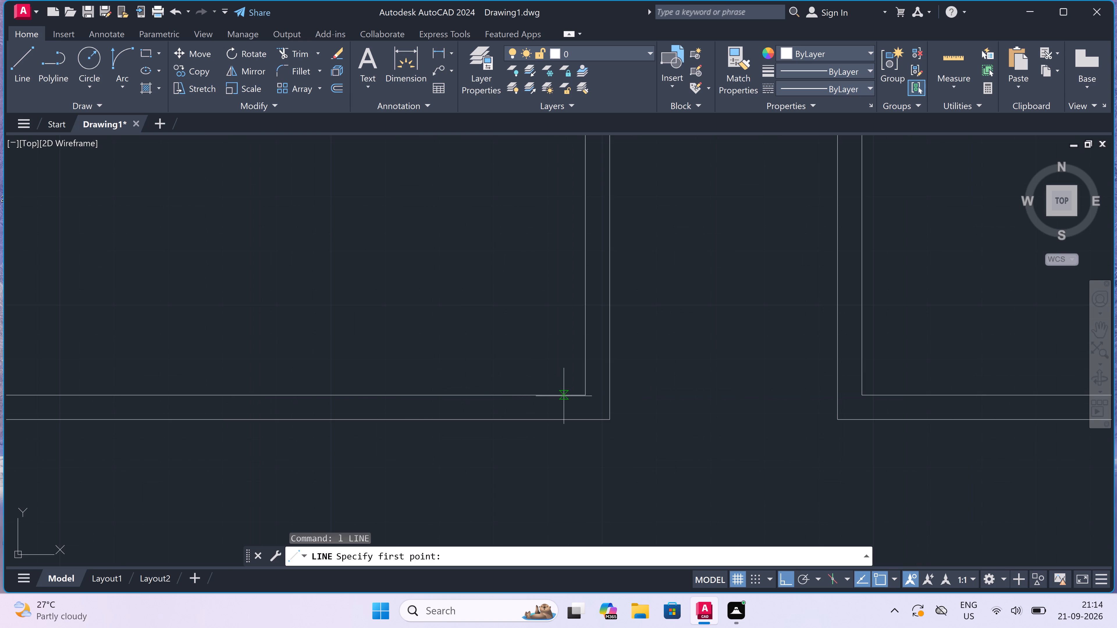
left_click_drag(563, 394, 565, 397)
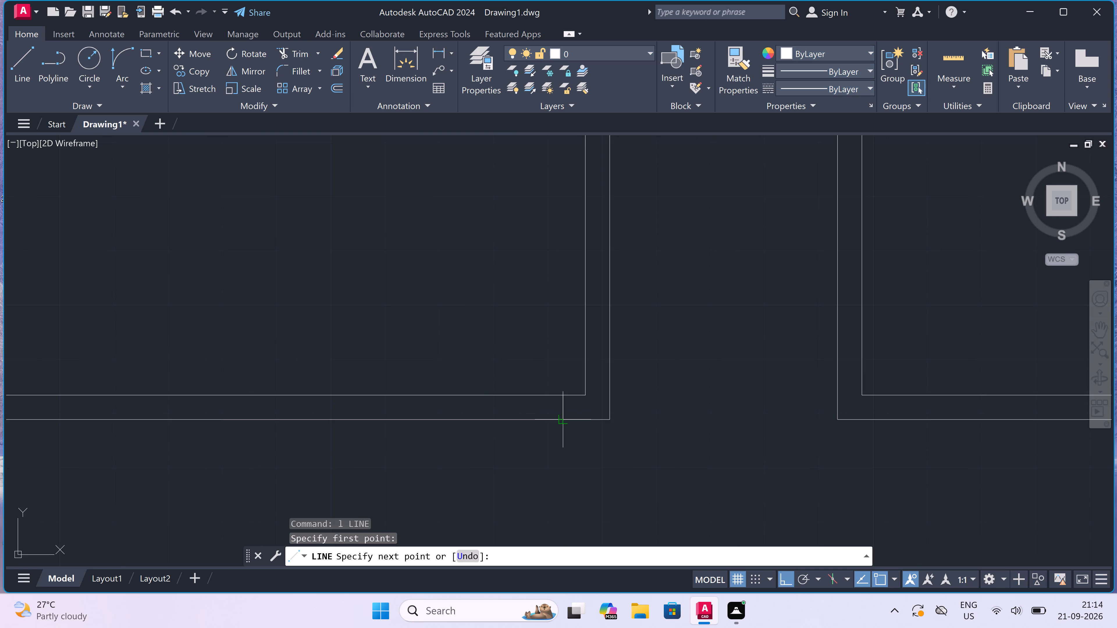
left_click(562, 417)
left_click(558, 405)
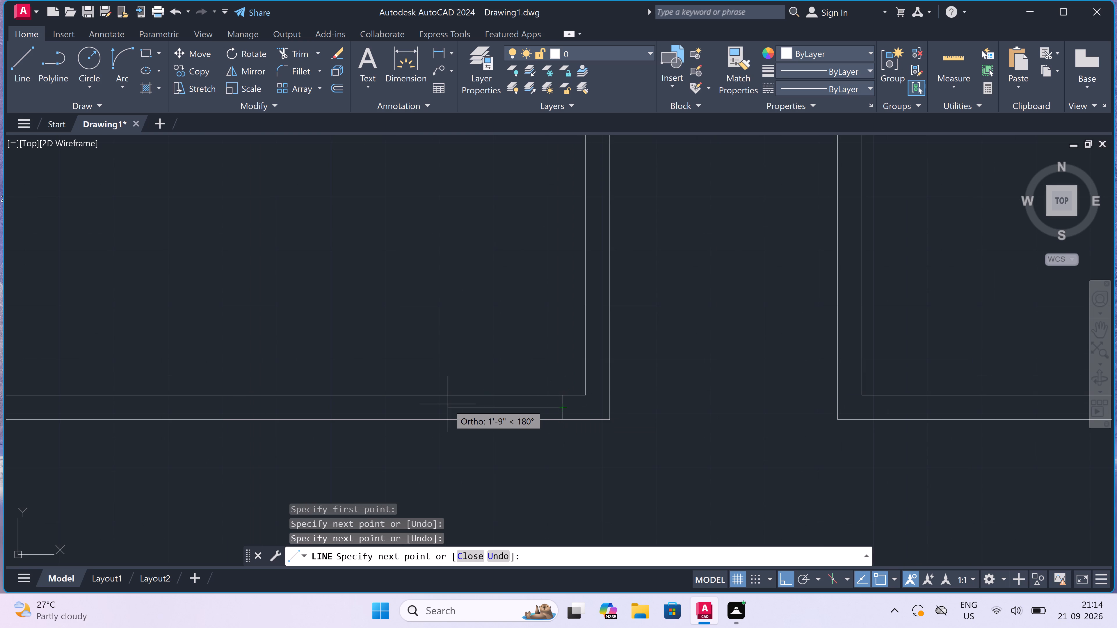
type("2\"")
key("space")
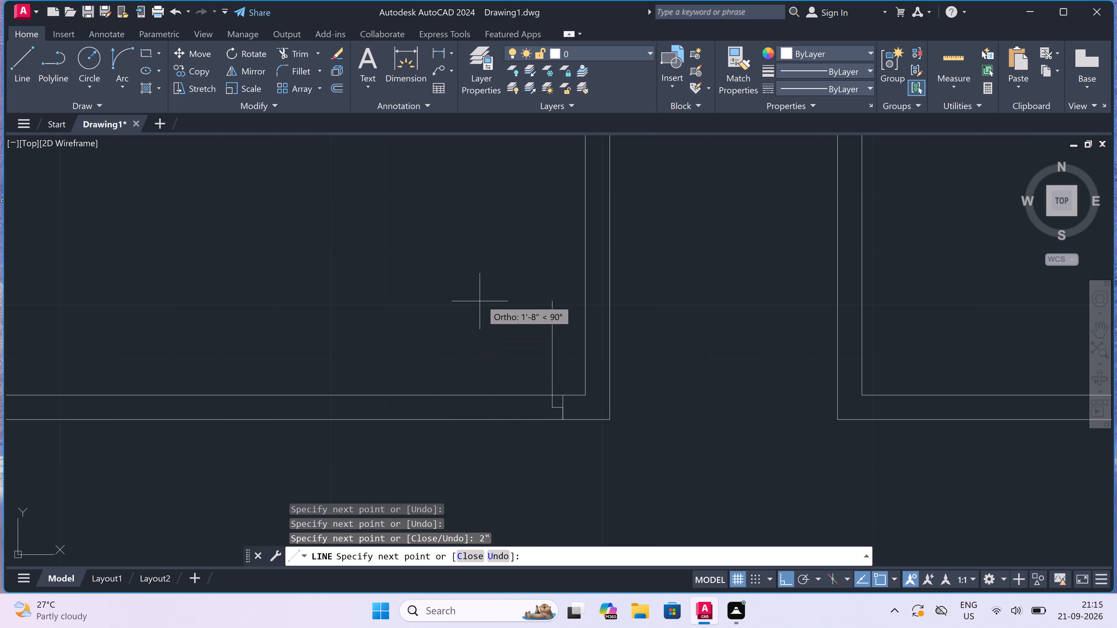
key("3")
type("'")
key("space")
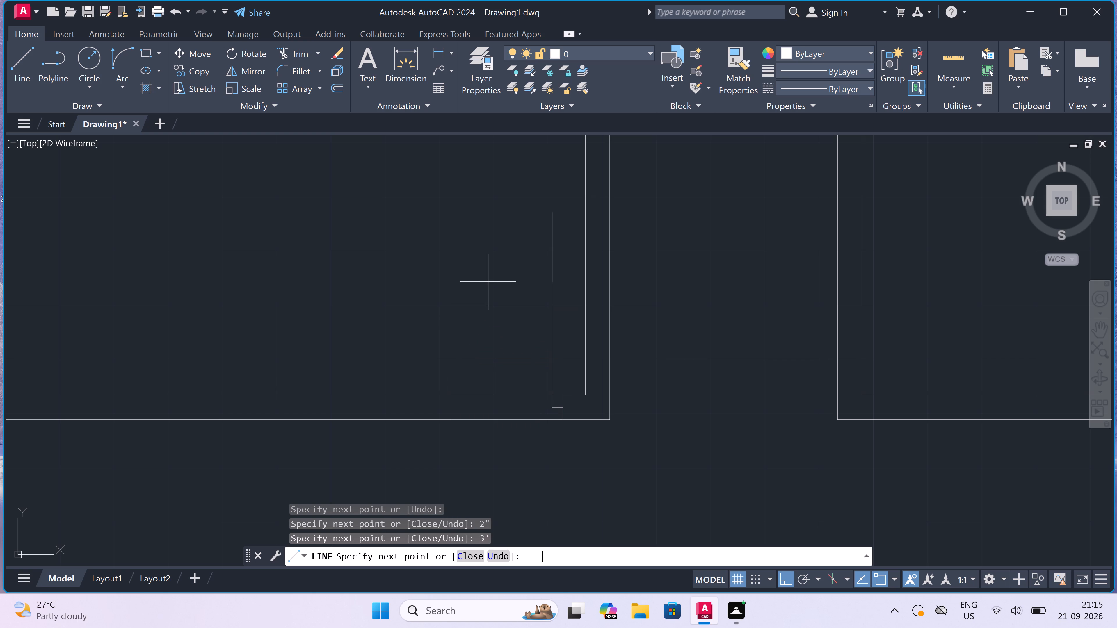
key("Escape")
Draw the opposite jamb line across the dividing wall, left of the door leaf, with a 2" stop pointing toward the leaf.
key("space")
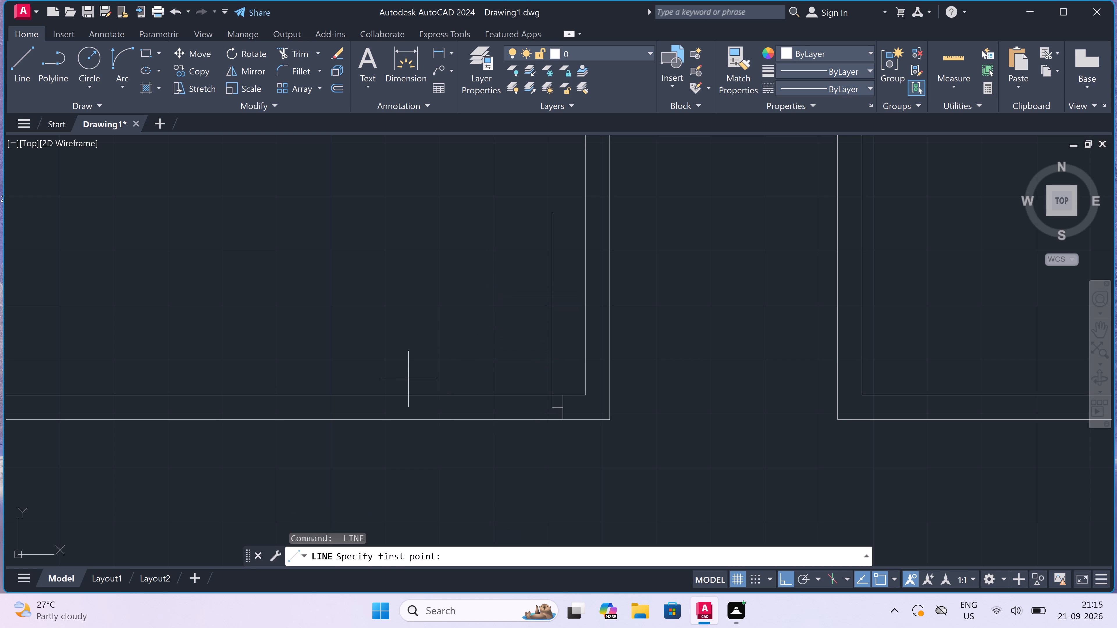
left_click(363, 396)
left_click(361, 422)
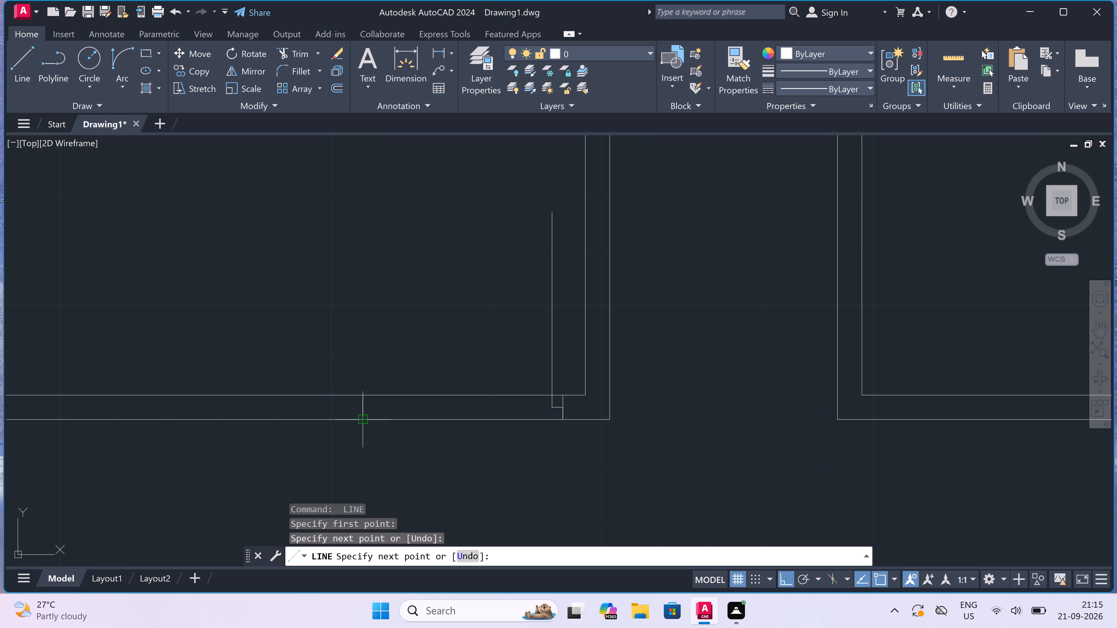
left_click(359, 403)
type("2\"")
key("space")
key("Escape")
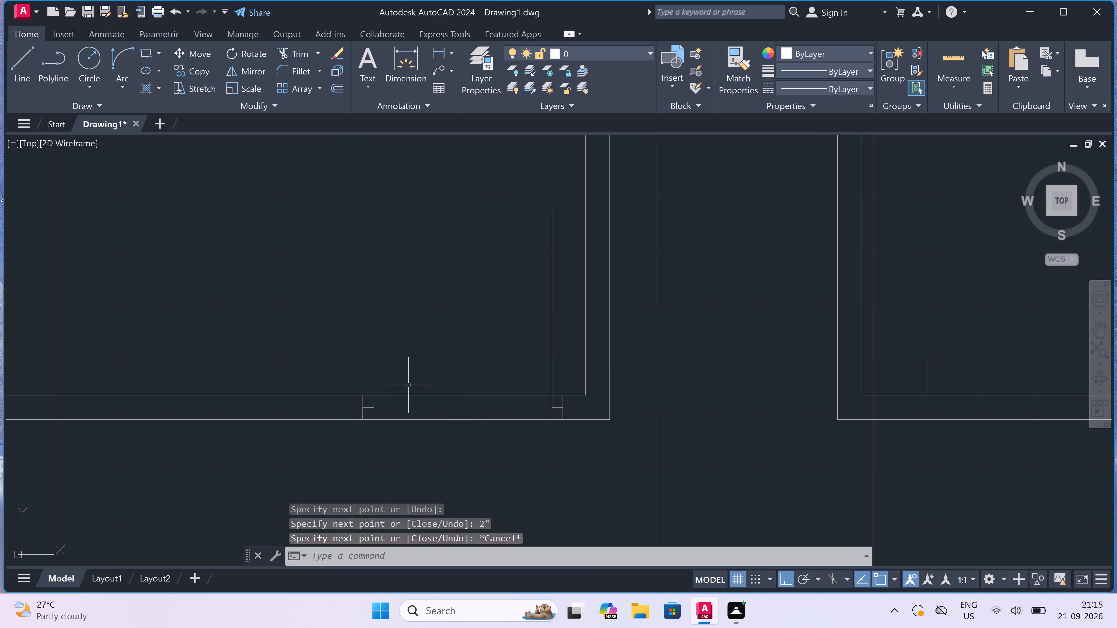
Draw the door swing arc from the top of the 3' leaf to the end of the opposite jamb's stop.
left_click(111, 68)
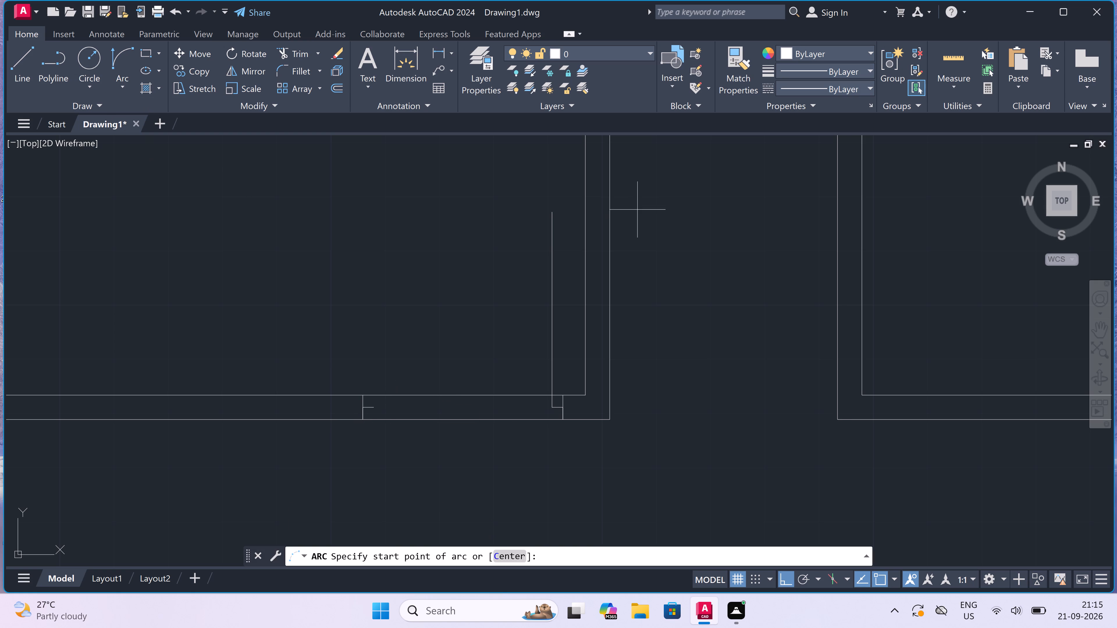
left_click_drag(558, 210, 554, 219)
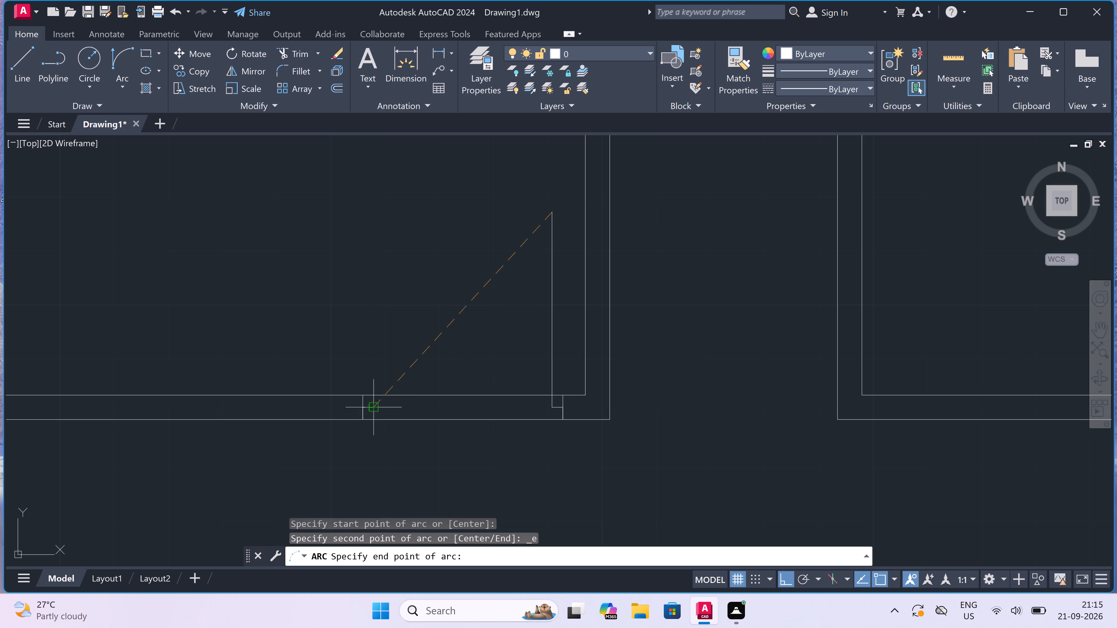
left_click(377, 406)
left_click(340, 275)
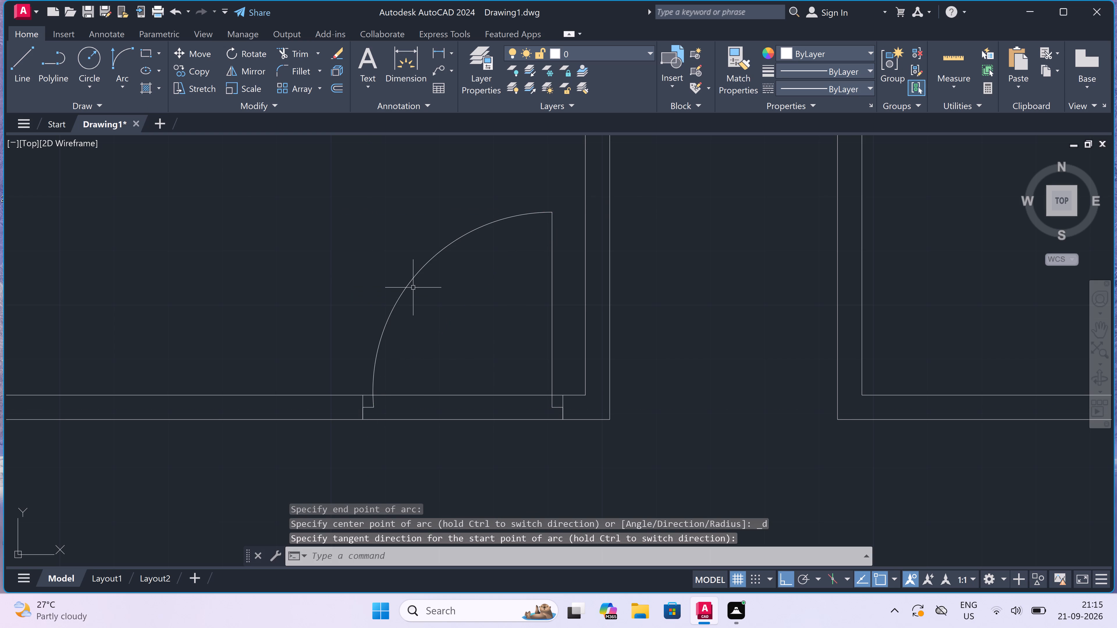
Trim both dividing wall lines between the two jambs to open the doorway in the left lower block's first room.
type("tr")
key("space")
scroll(415, 288, "down", 2)
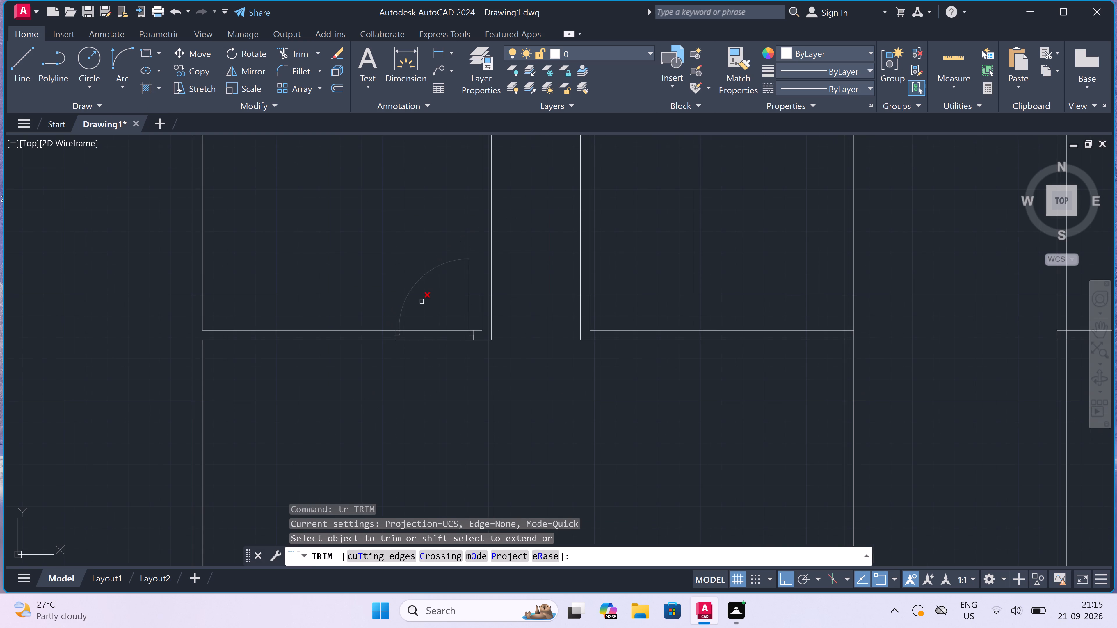
left_click(424, 304)
left_click(431, 363)
key("Escape")
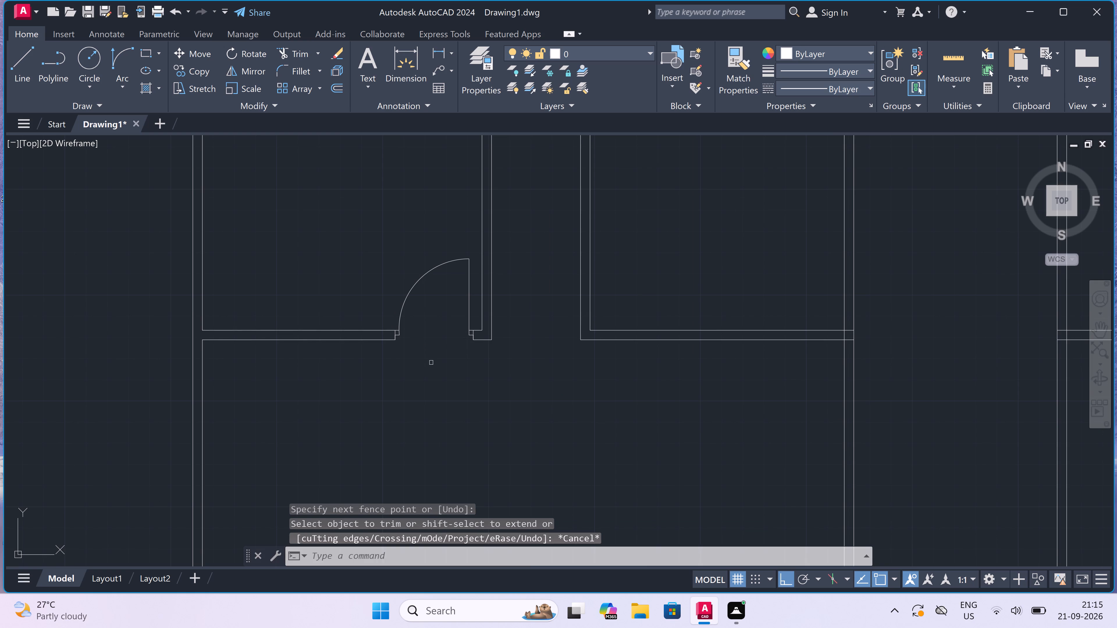
Offset the top wall's inner line 8' down in the narrow space between the left block's two partitions.
scroll(428, 361, "down", 3)
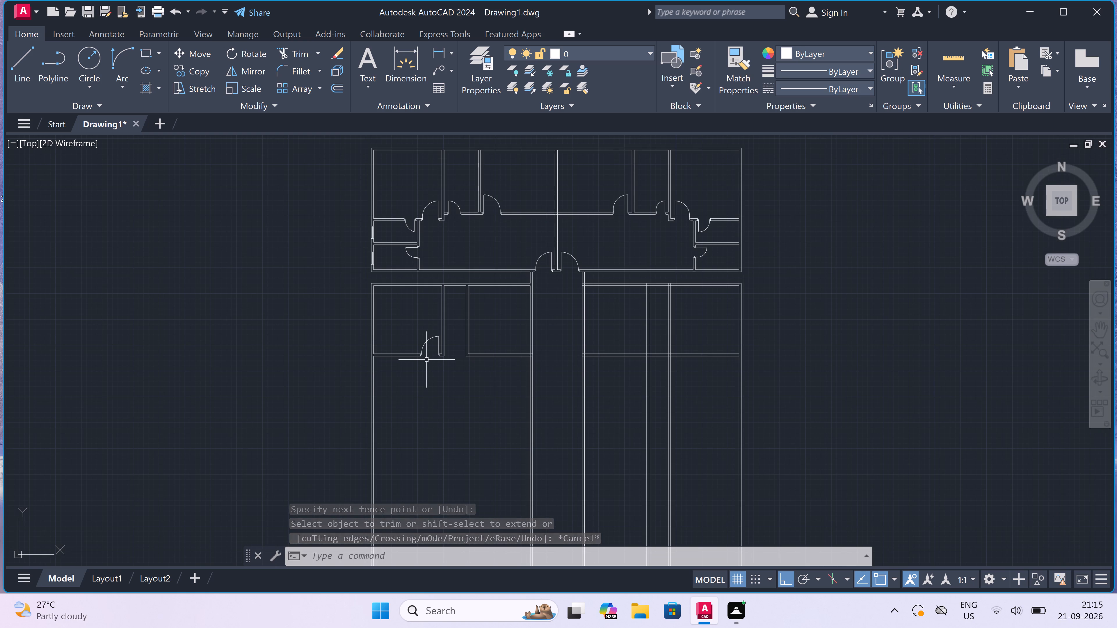
scroll(426, 360, "down", 1)
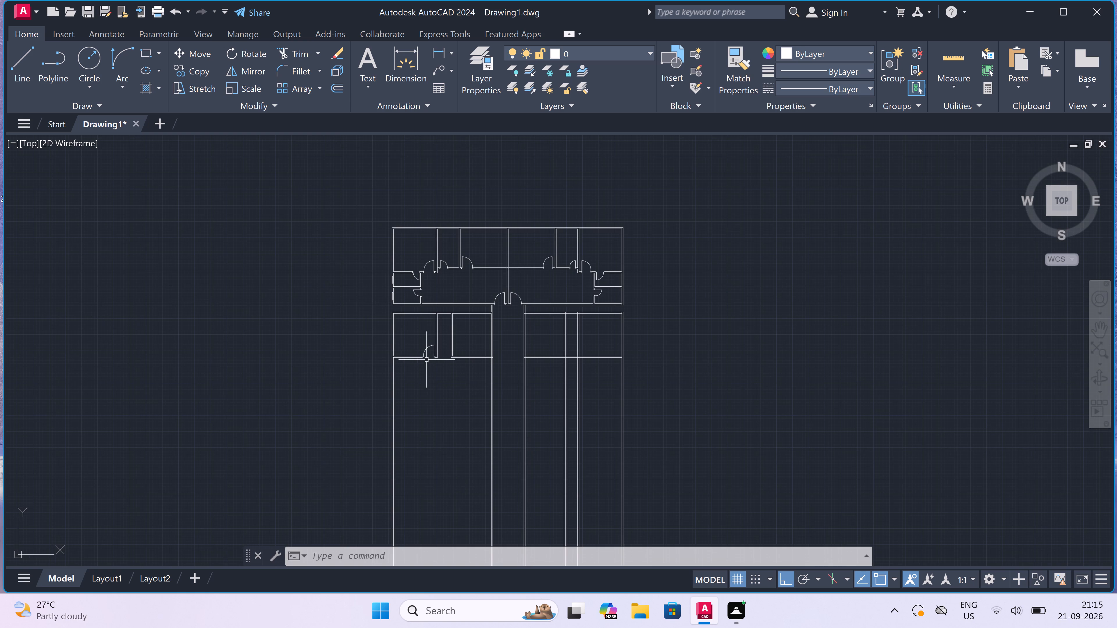
scroll(431, 321, "up", 3)
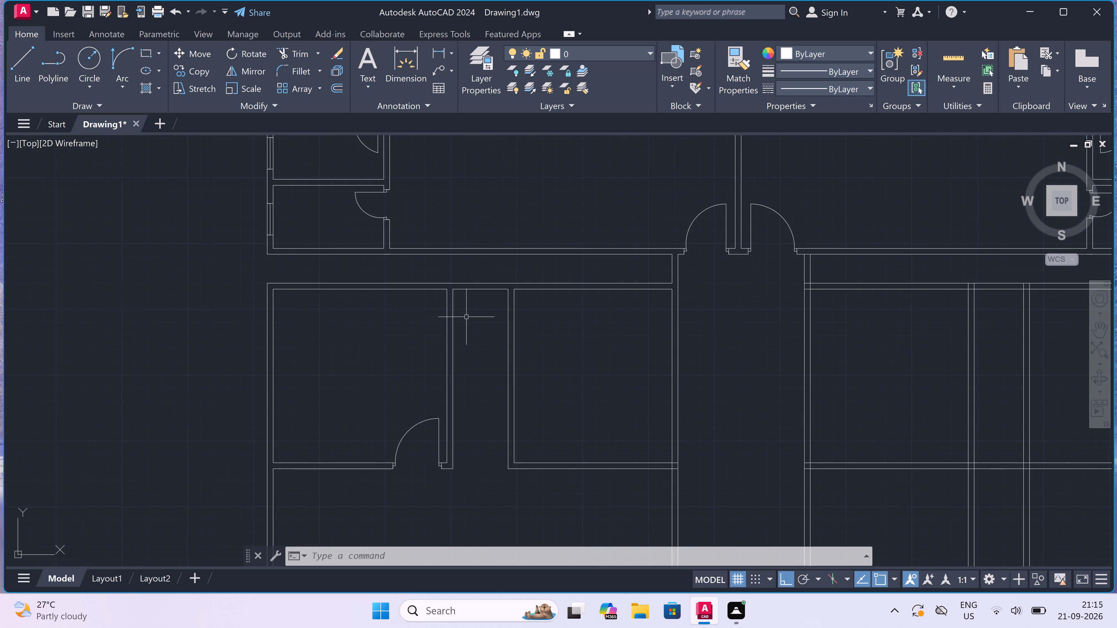
key("o")
key("space")
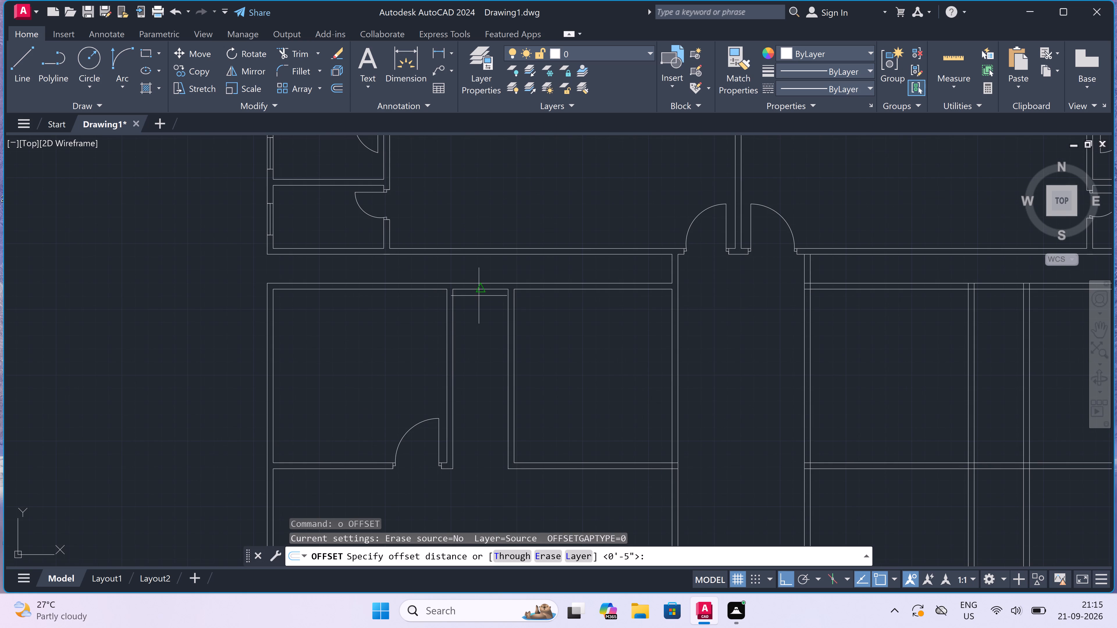
left_click_drag(476, 291, 476, 299)
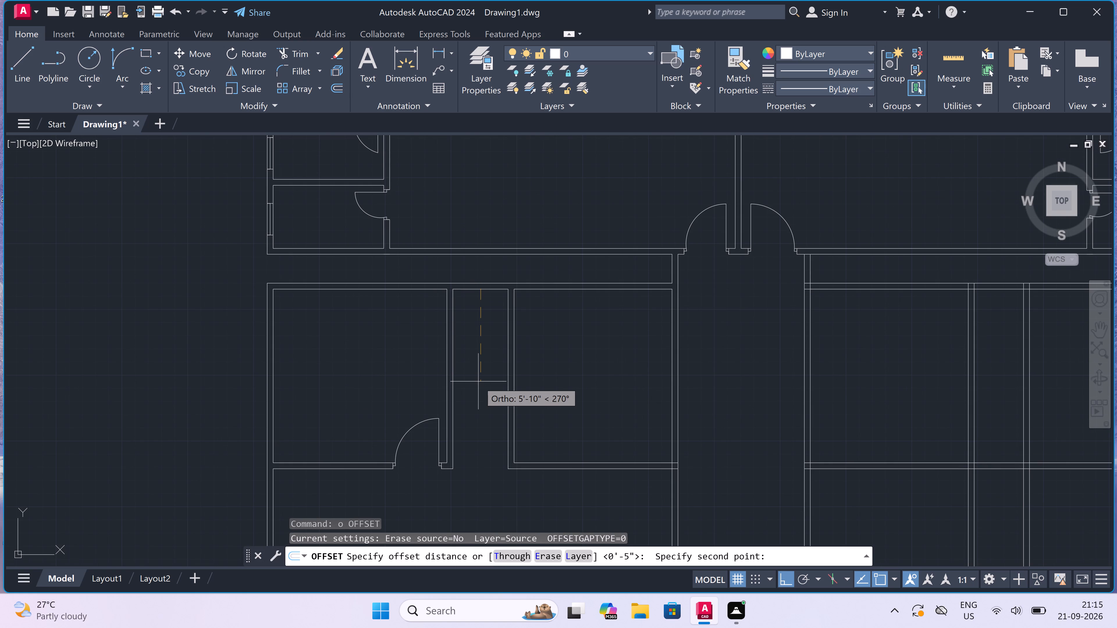
type("8'")
key("space")
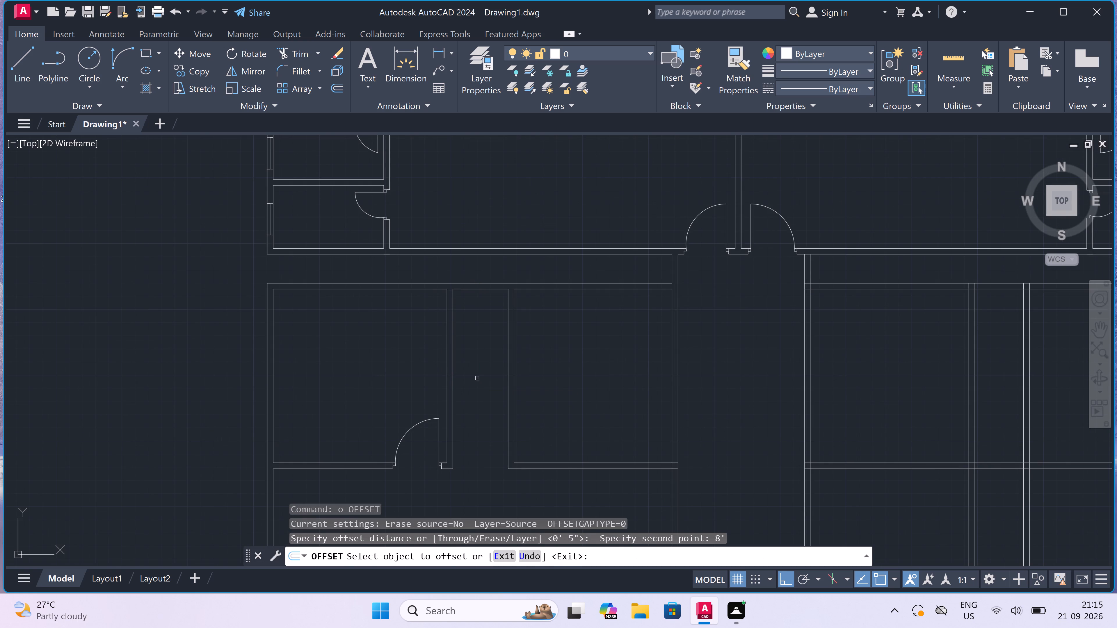
left_click_drag(473, 289, 474, 318)
left_click(472, 347)
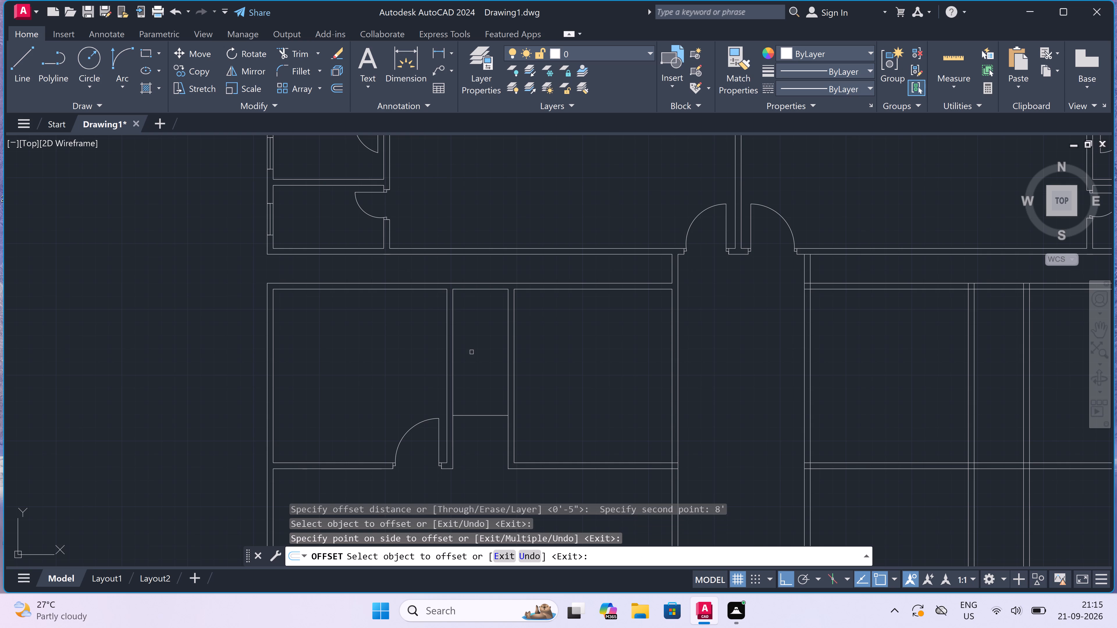
key("Escape")
Offset the new cross line 4.5" downward to give the cross wall between the two partitions its thickness.
key("space")
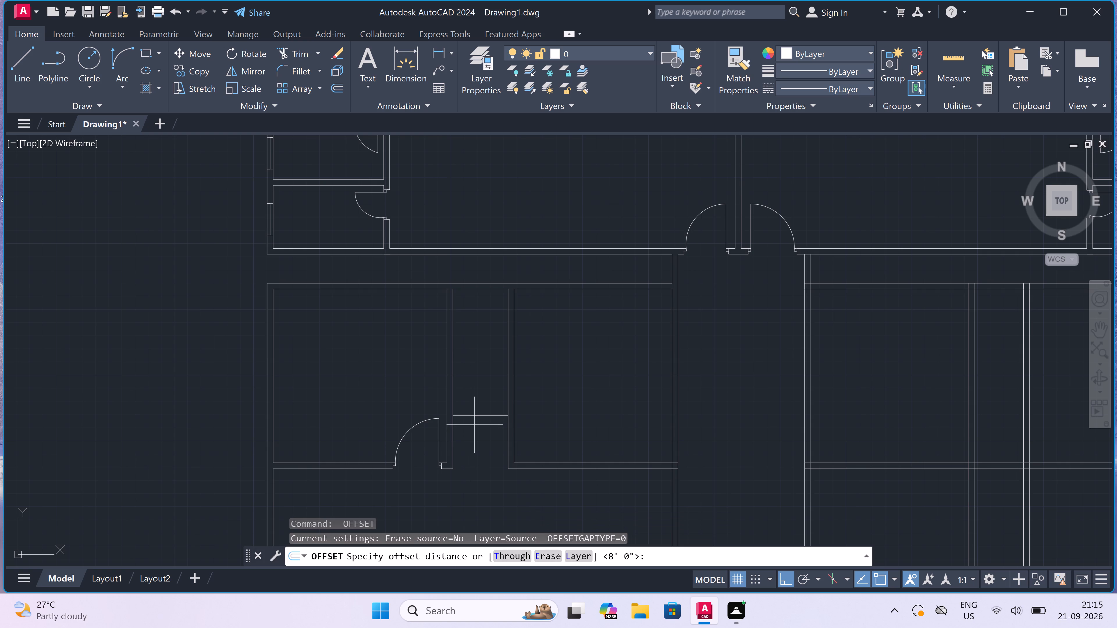
left_click_drag(475, 420, 474, 429)
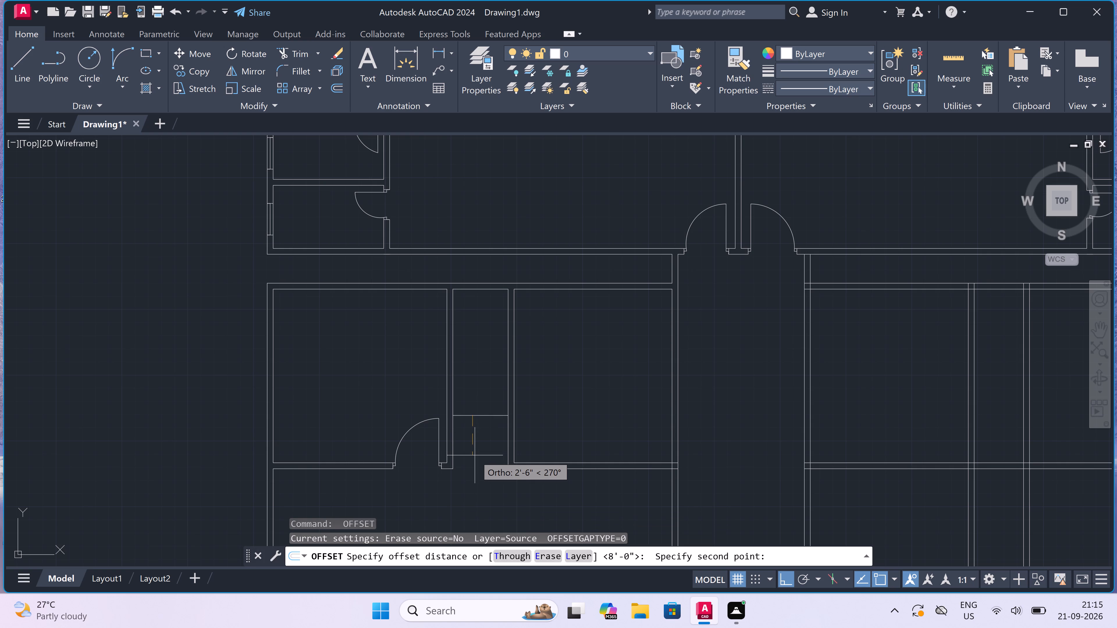
type("4.5\"")
key("space")
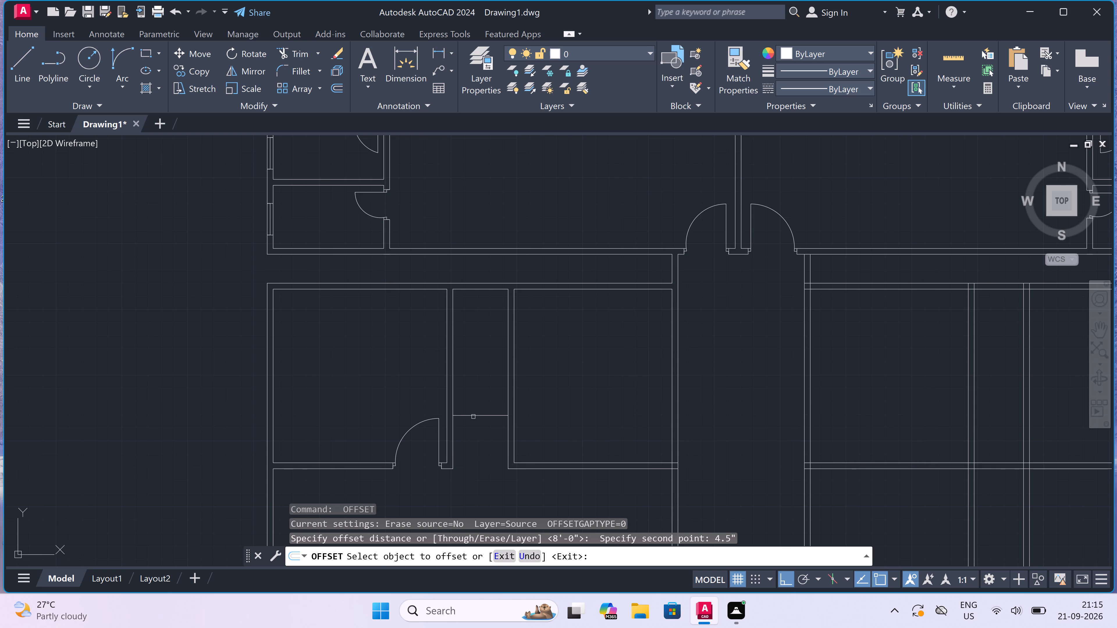
left_click_drag(473, 417, 477, 424)
left_click(473, 447)
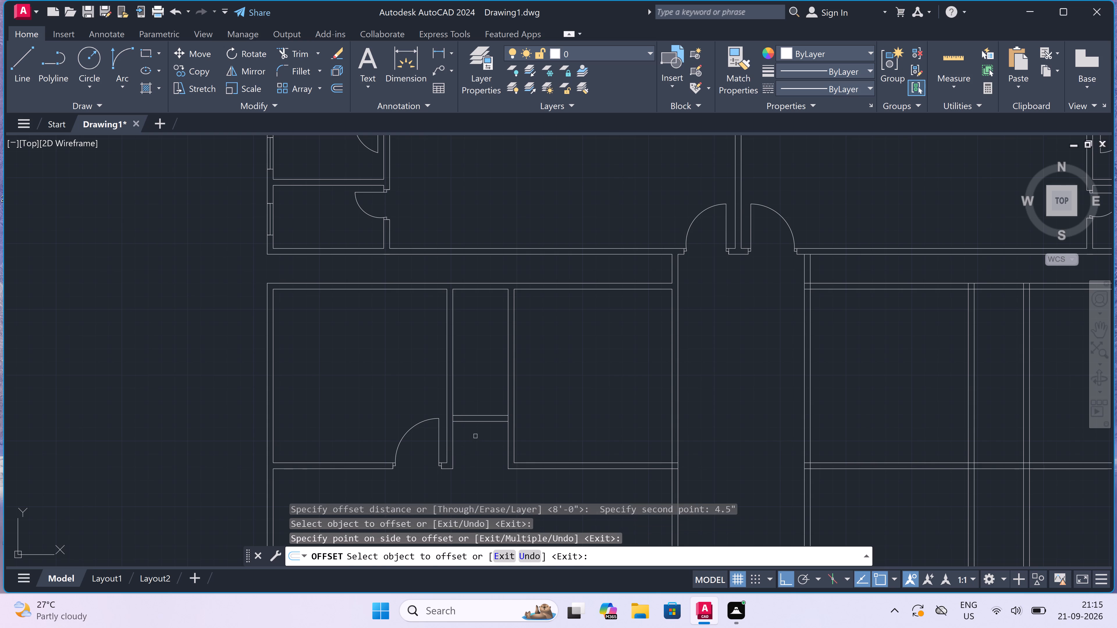
scroll(475, 436, "up", 3)
key("Escape")
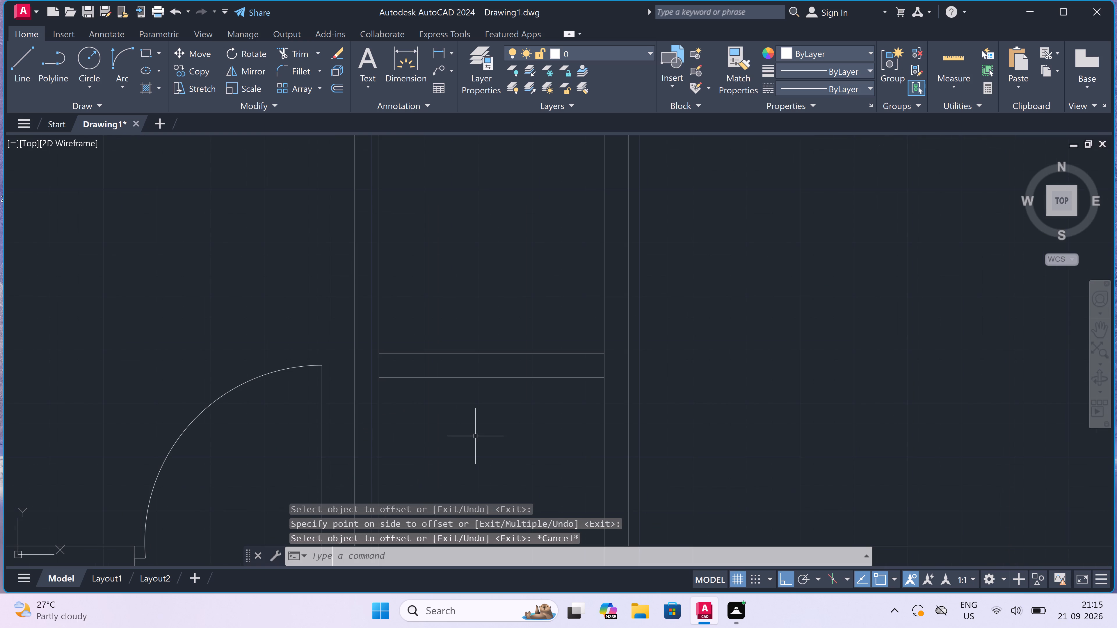
Draw a door jamb line across the new cross wall near the second partition, with a 2" stop and a 2' leaf going up.
key("l")
key("space")
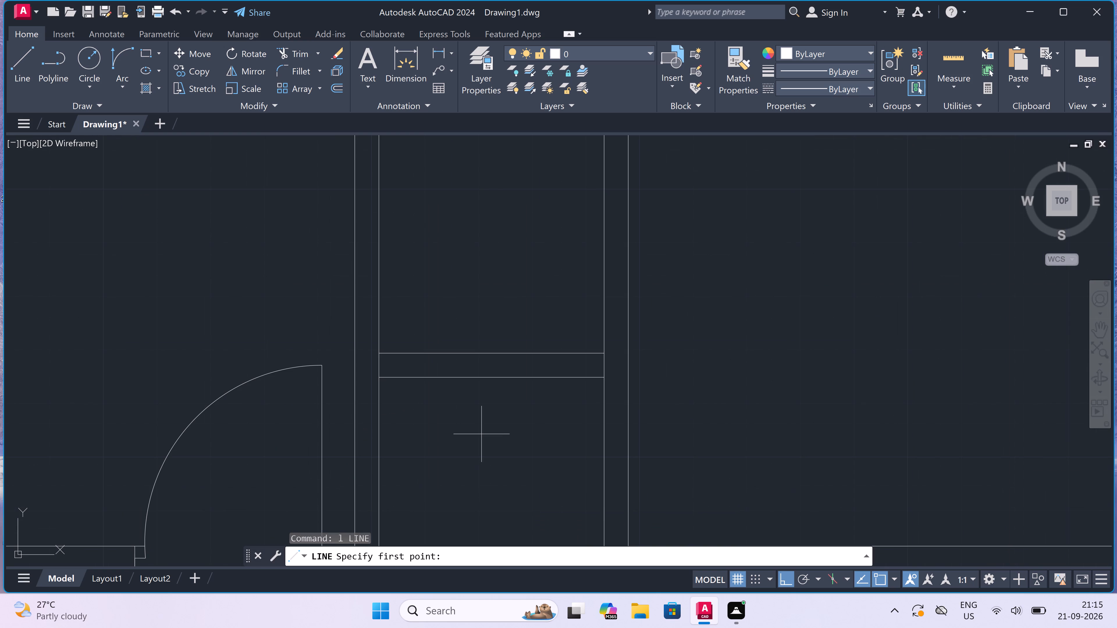
scroll(554, 379, "up", 1)
left_click_drag(606, 338, 609, 342)
left_click(610, 380)
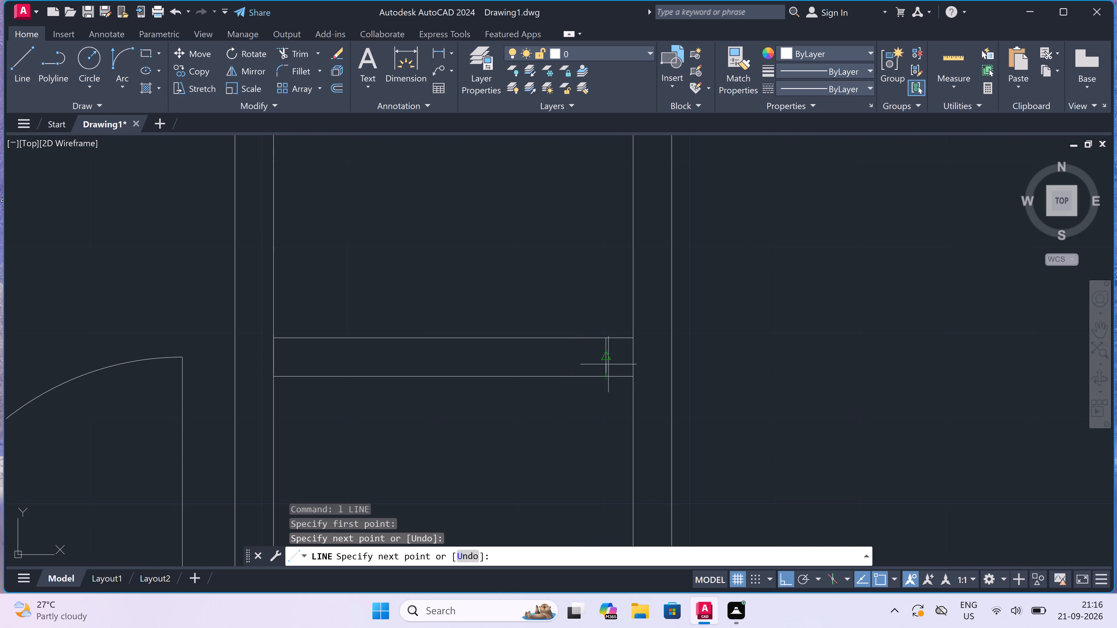
left_click(607, 360)
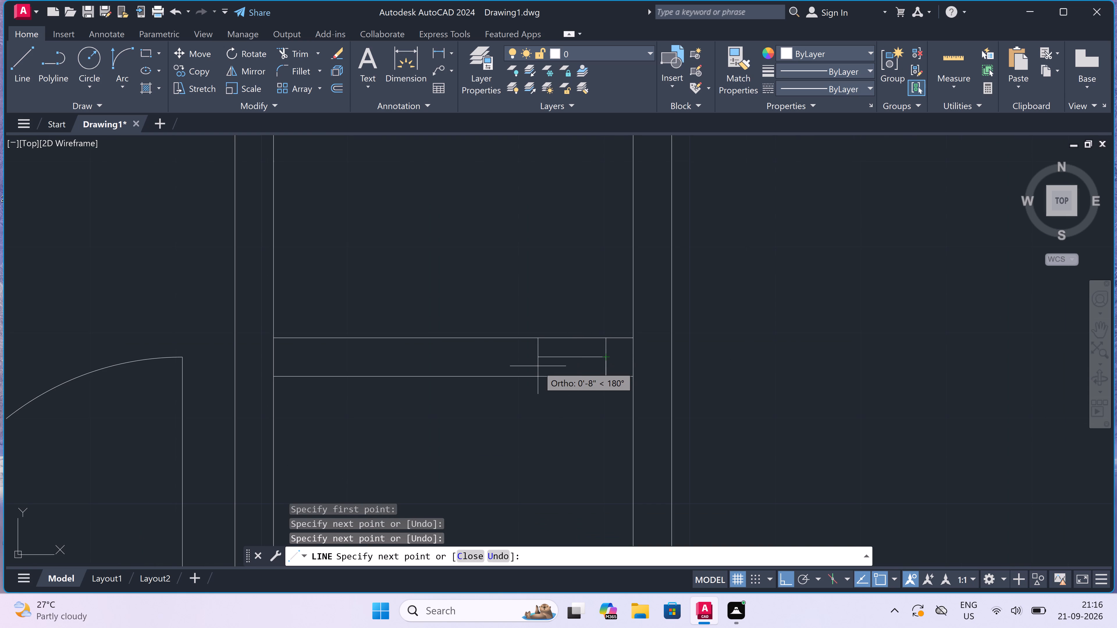
type("2\"")
key("space")
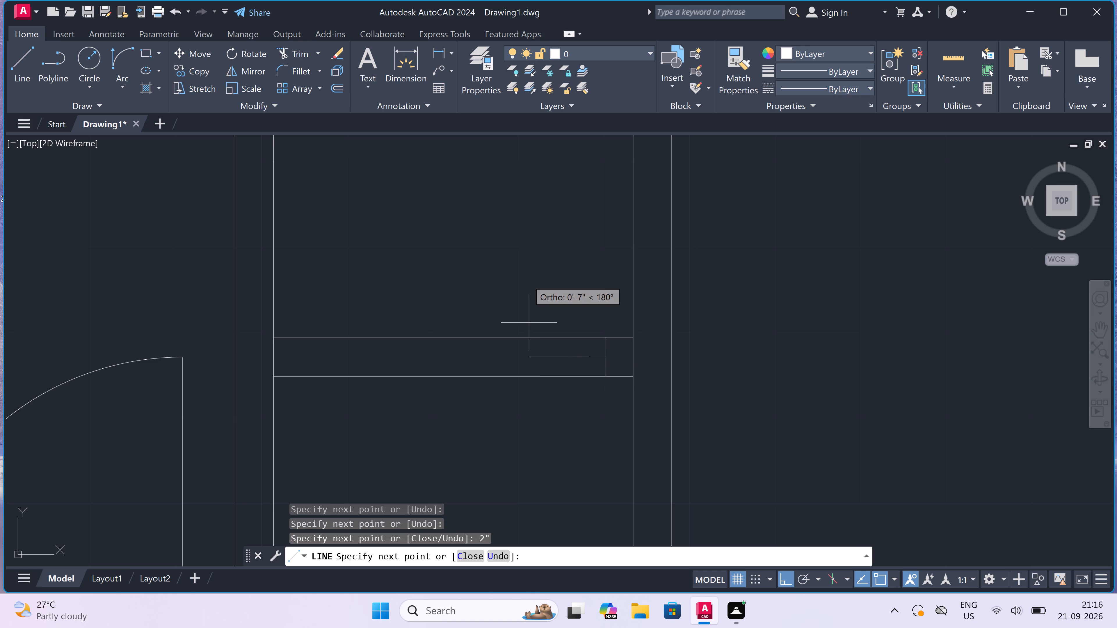
type("2'")
key("space")
key("Escape")
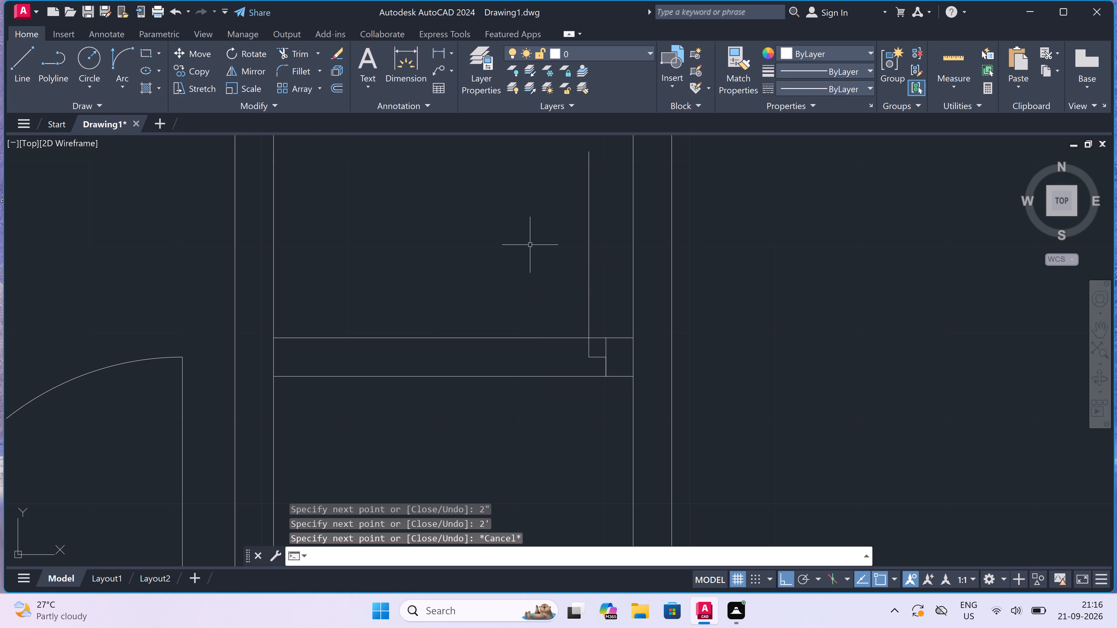
Draw the opposite door jamb line across the new cross wall between the partitions, with a 2" stop toward the leaf.
key("space")
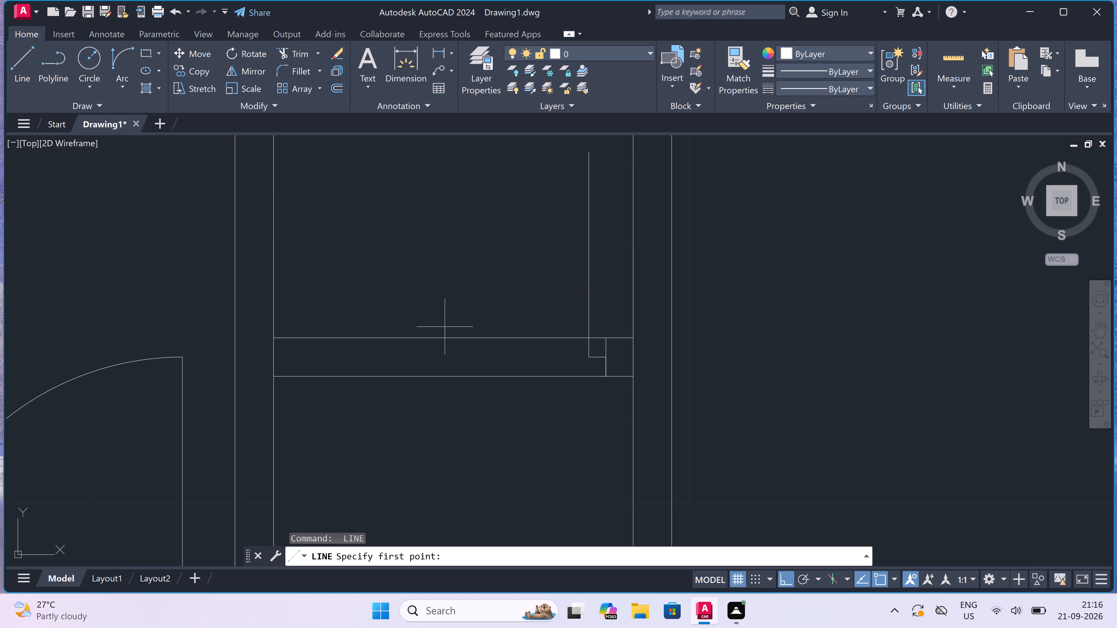
left_click(435, 333)
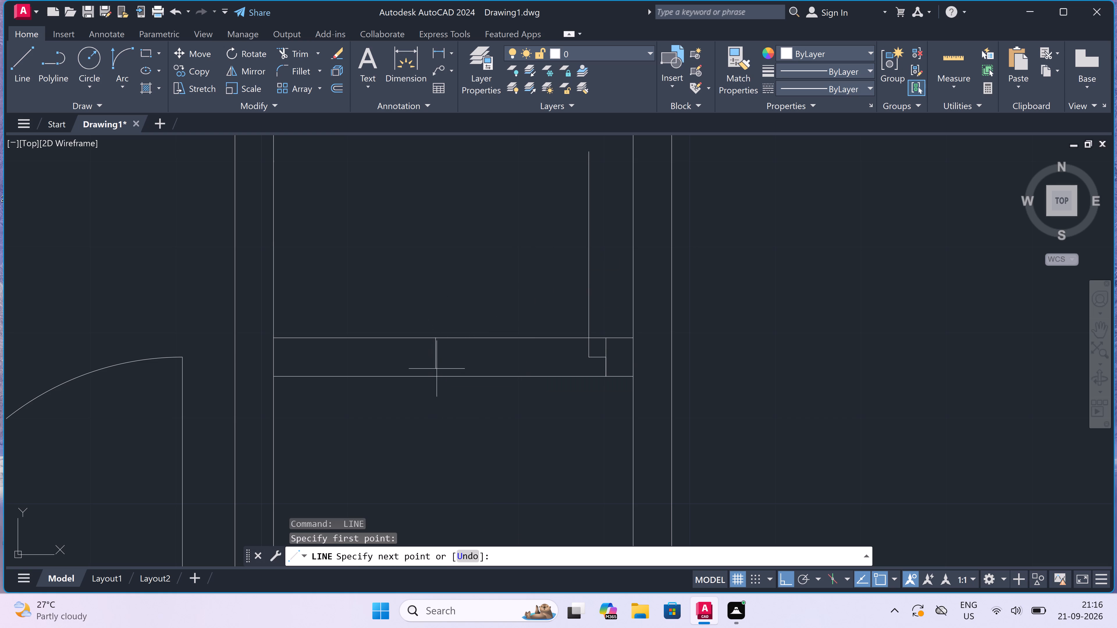
left_click(437, 374)
left_click(437, 355)
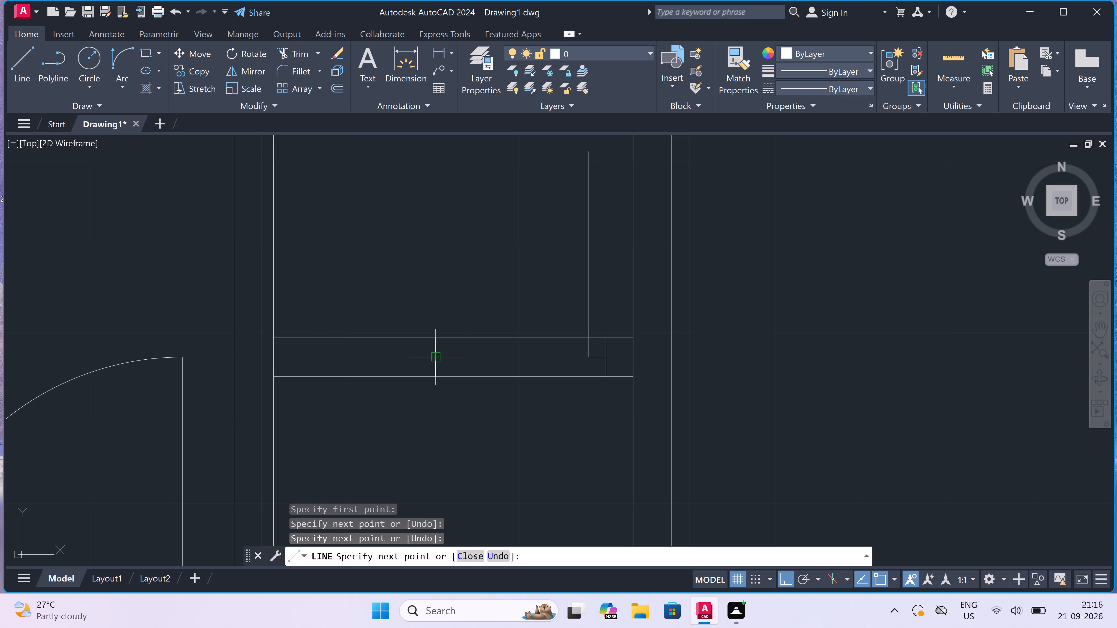
type("2\"")
key("space")
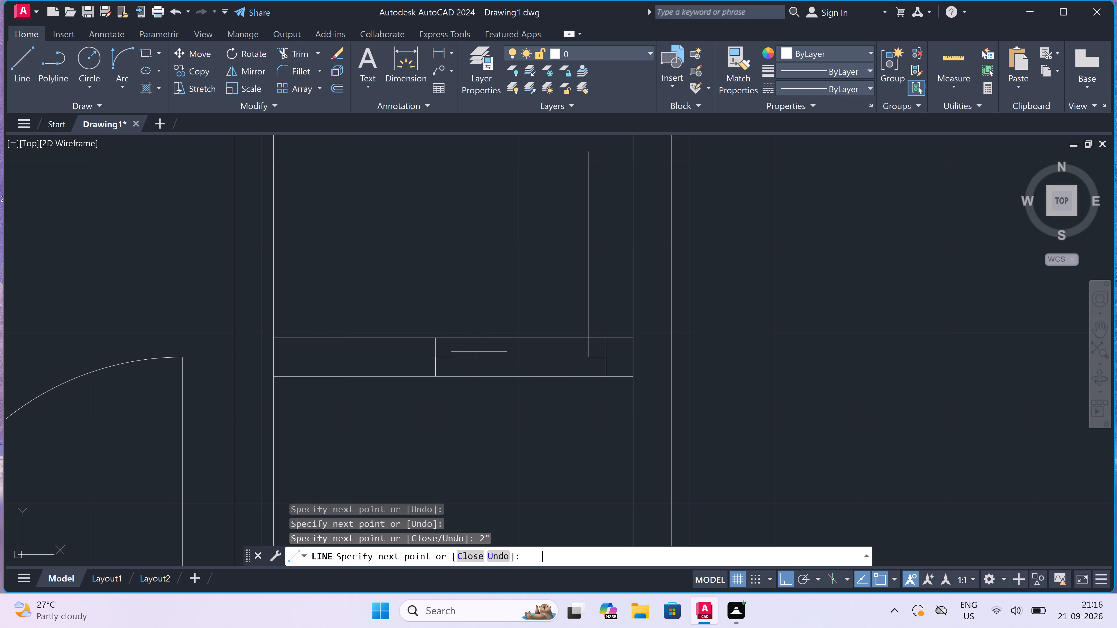
key("Escape")
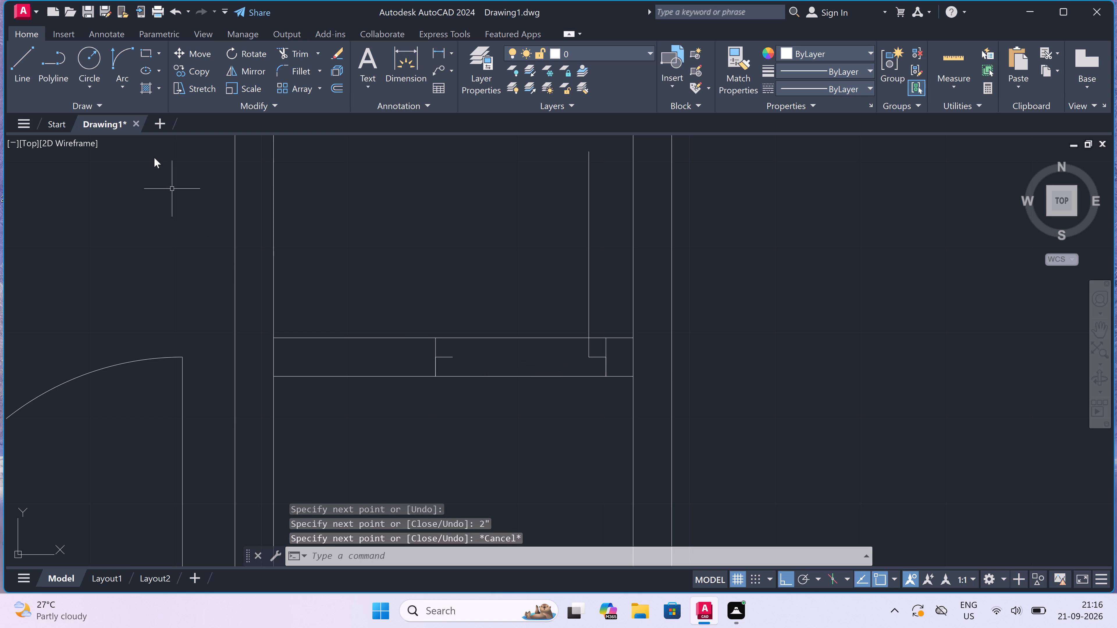
Draw the door swing arc from the upper end of the 2' leaf to the opposite jamb's stop.
left_click(126, 53)
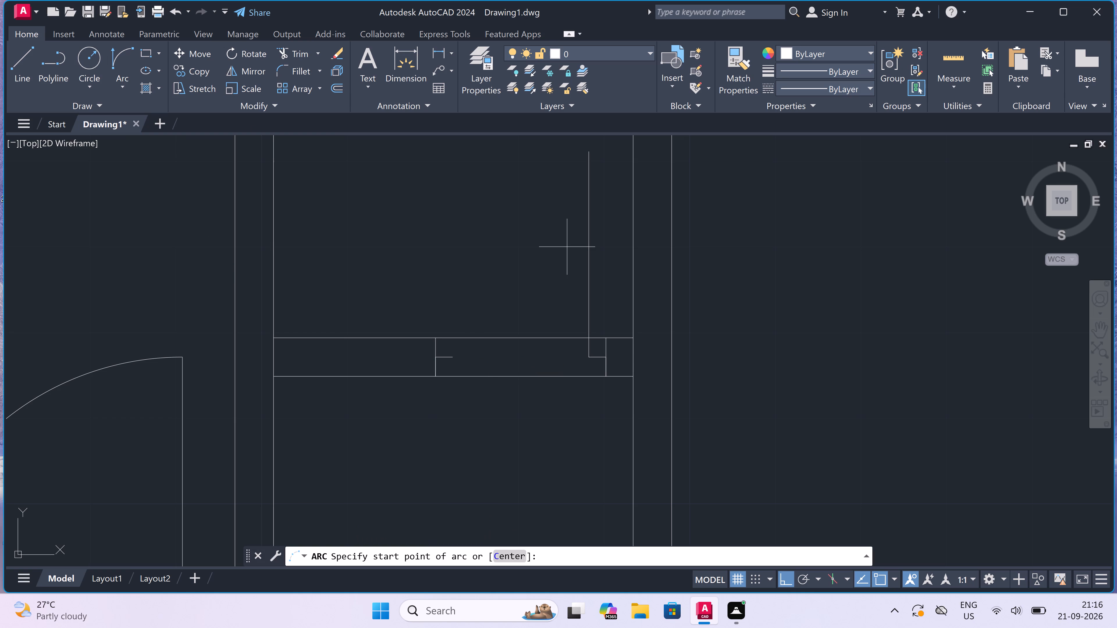
left_click(587, 154)
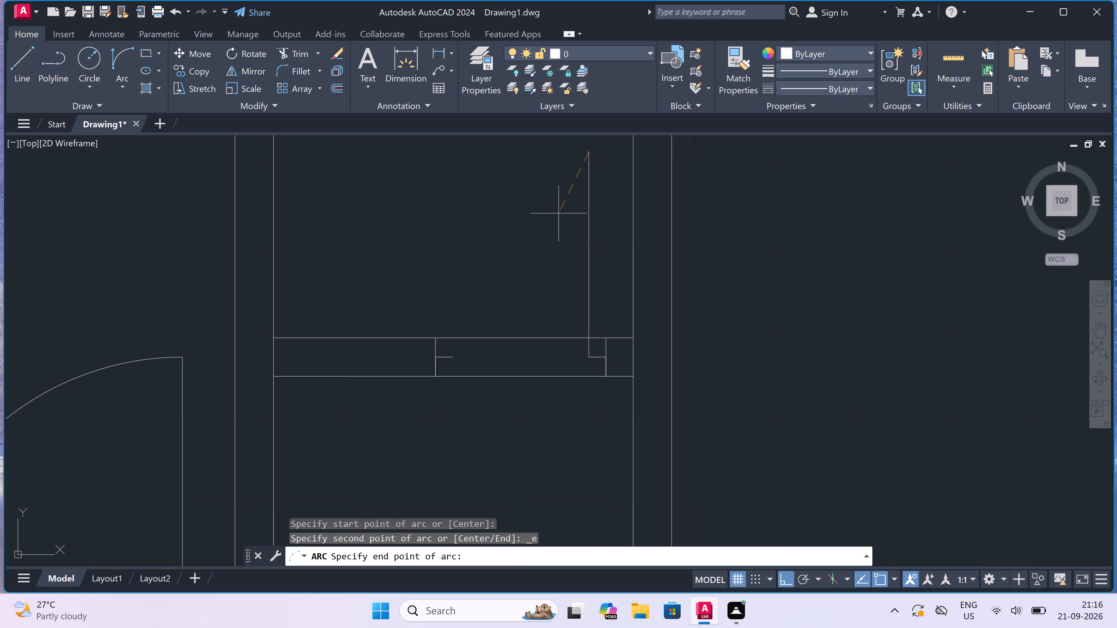
left_click(452, 353)
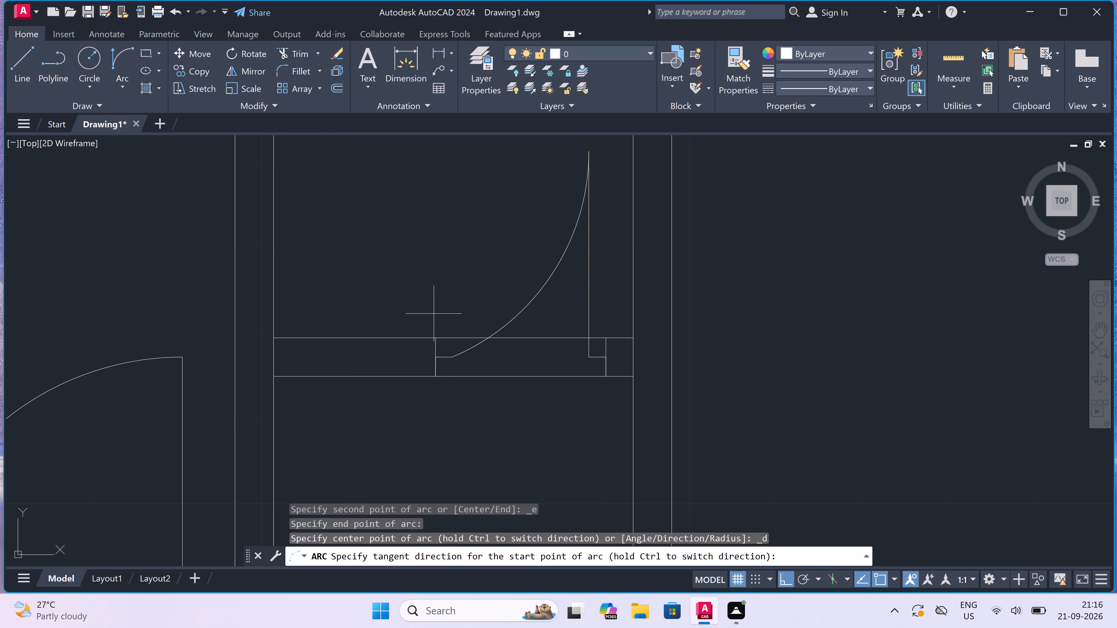
left_click(408, 256)
Trim both cross wall lines between the two jambs to open the doorway.
type("tr")
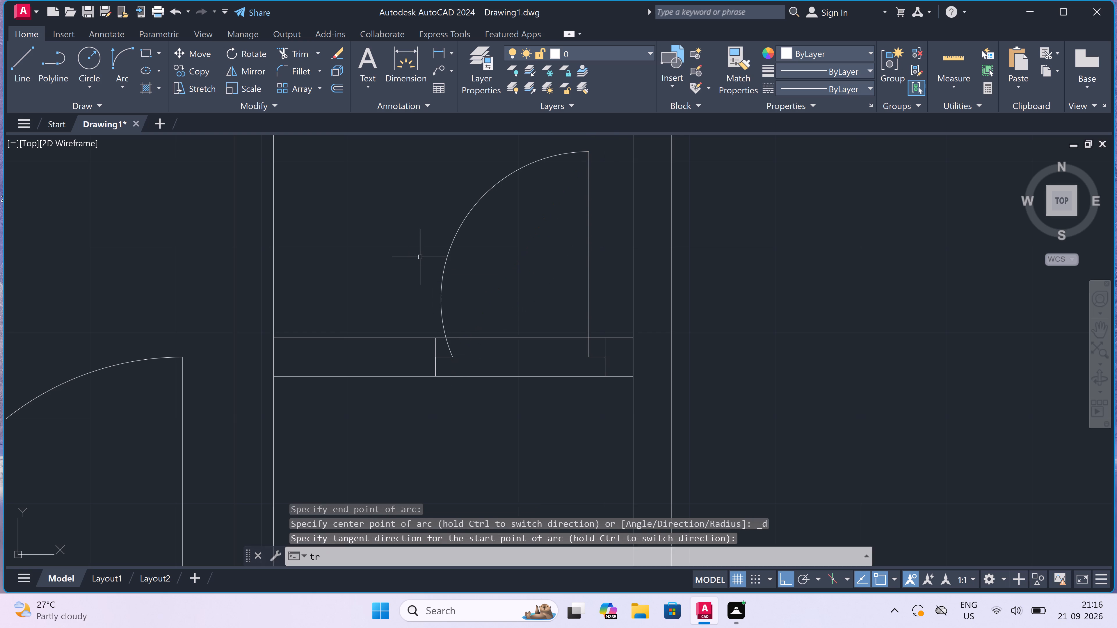
key("space")
scroll(432, 260, "down", 1)
left_click(480, 298)
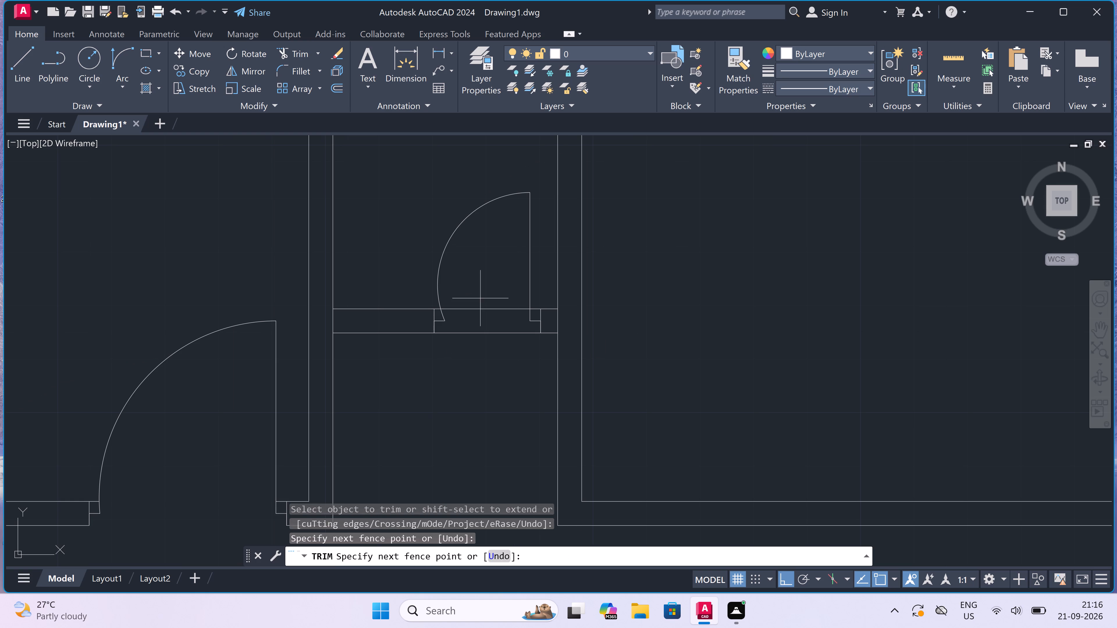
left_click(472, 346)
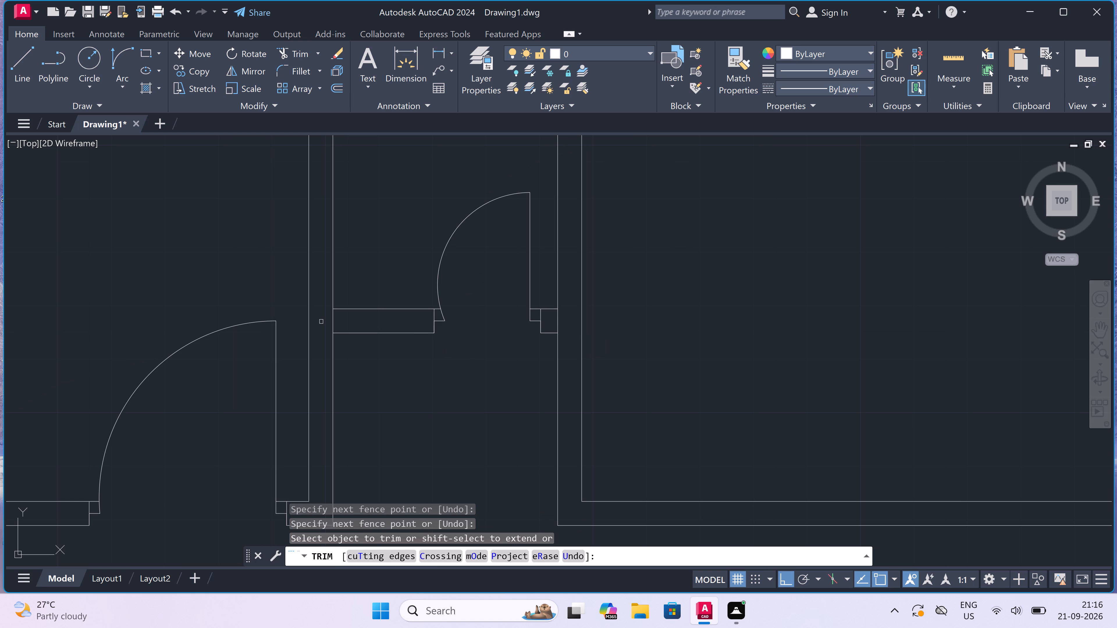
Trim the partition lines where the cross wall meets them at both ends to clean up the wall junctions.
left_click_drag(320, 318, 324, 318)
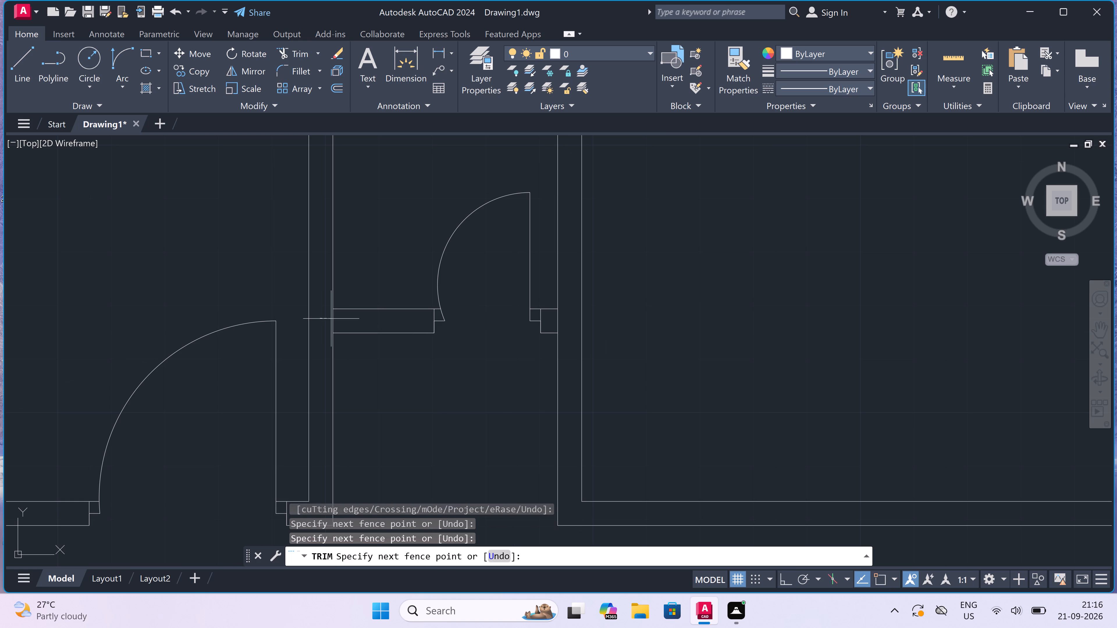
left_click(344, 319)
scroll(344, 319, "down", 3)
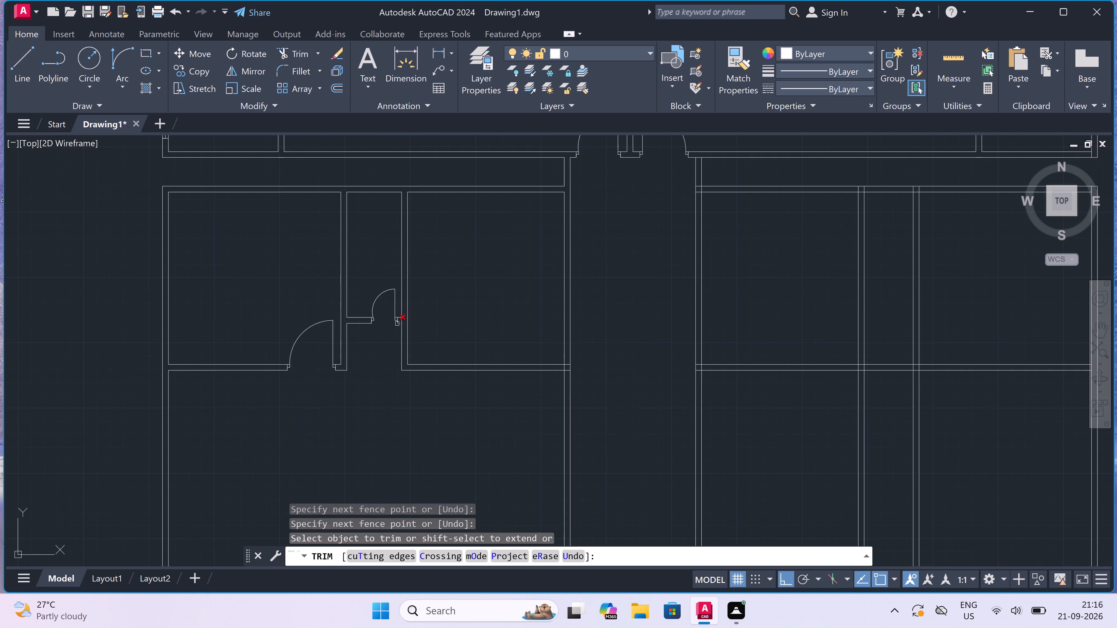
scroll(397, 324, "up", 3)
double_click(412, 308)
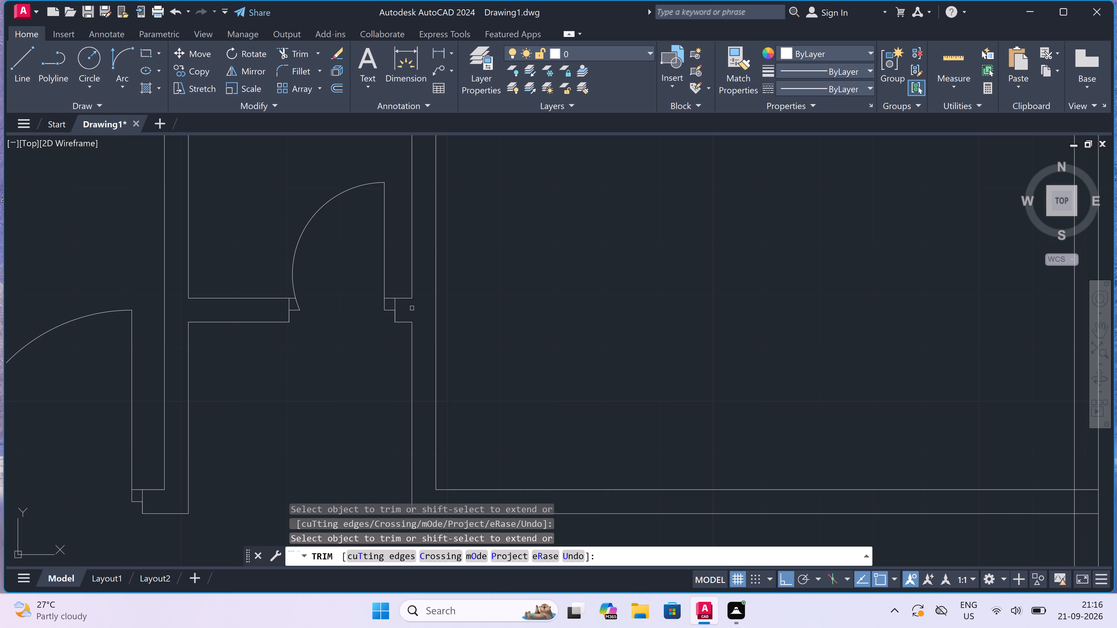
scroll(413, 306, "down", 3)
key("Escape")
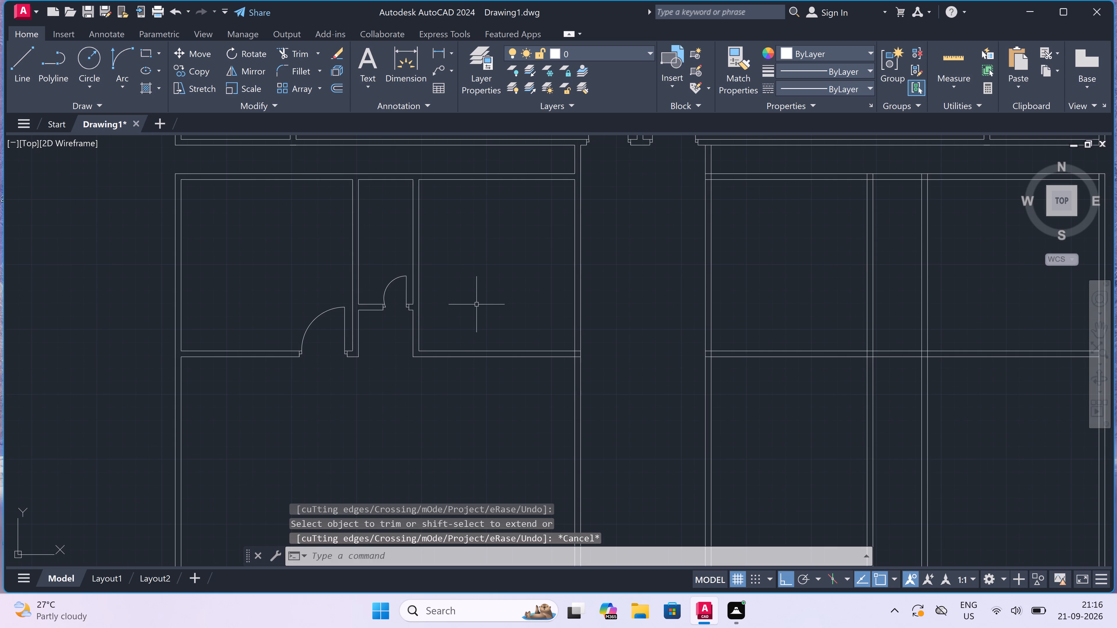
Draw a door jamb line across the dividing wall just right of the second partition, with a 2" stop and a 3' leaf going up.
scroll(441, 330, "up", 1)
type("l")
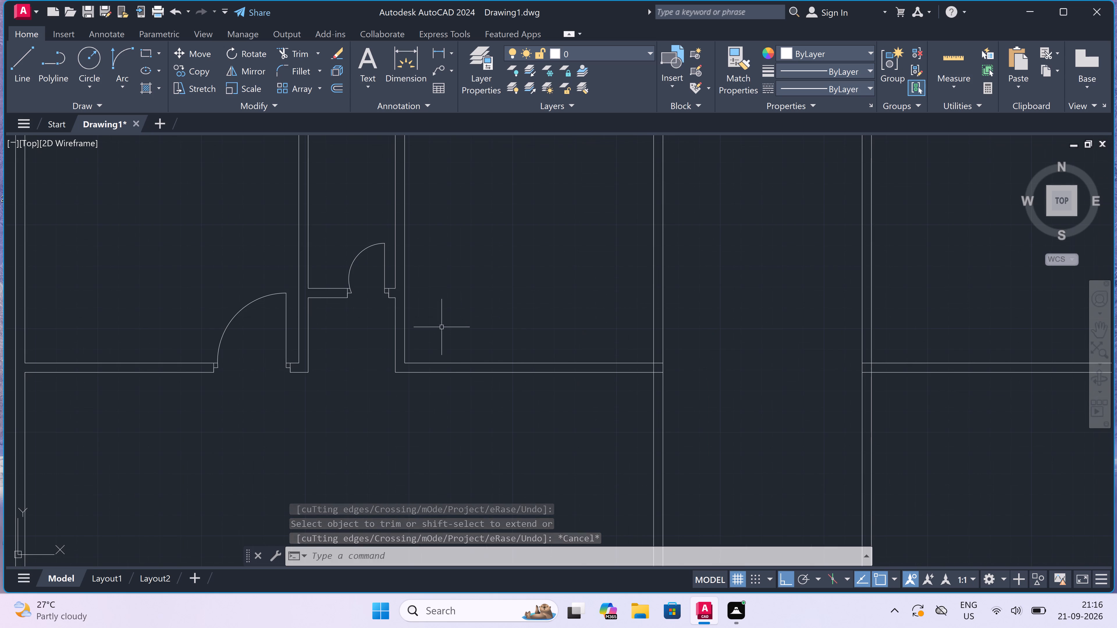
key("space")
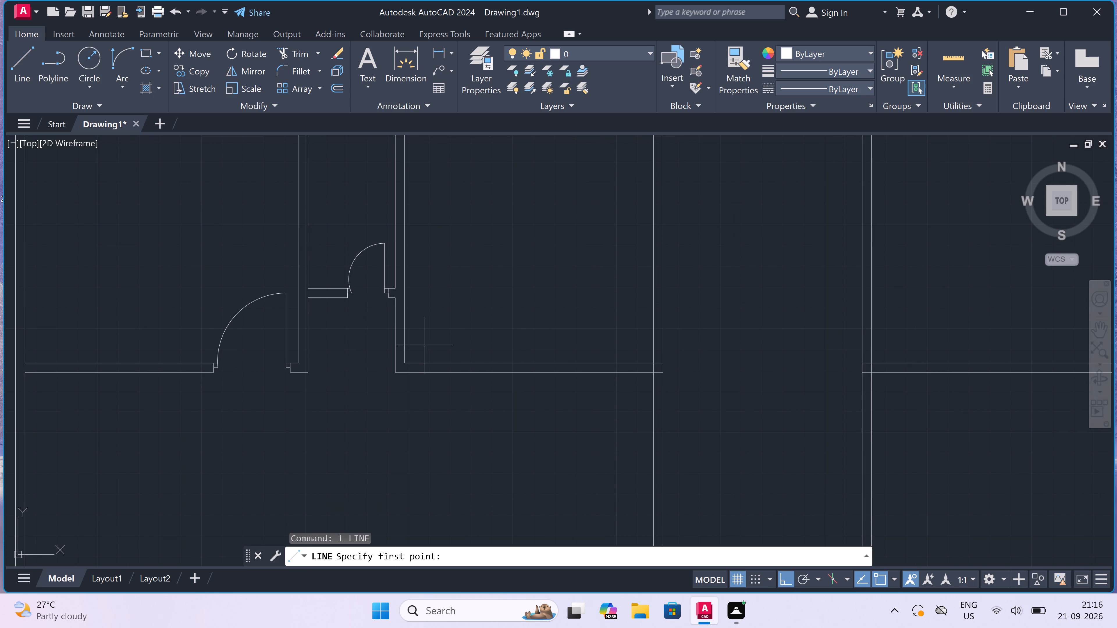
scroll(414, 356, "up", 1)
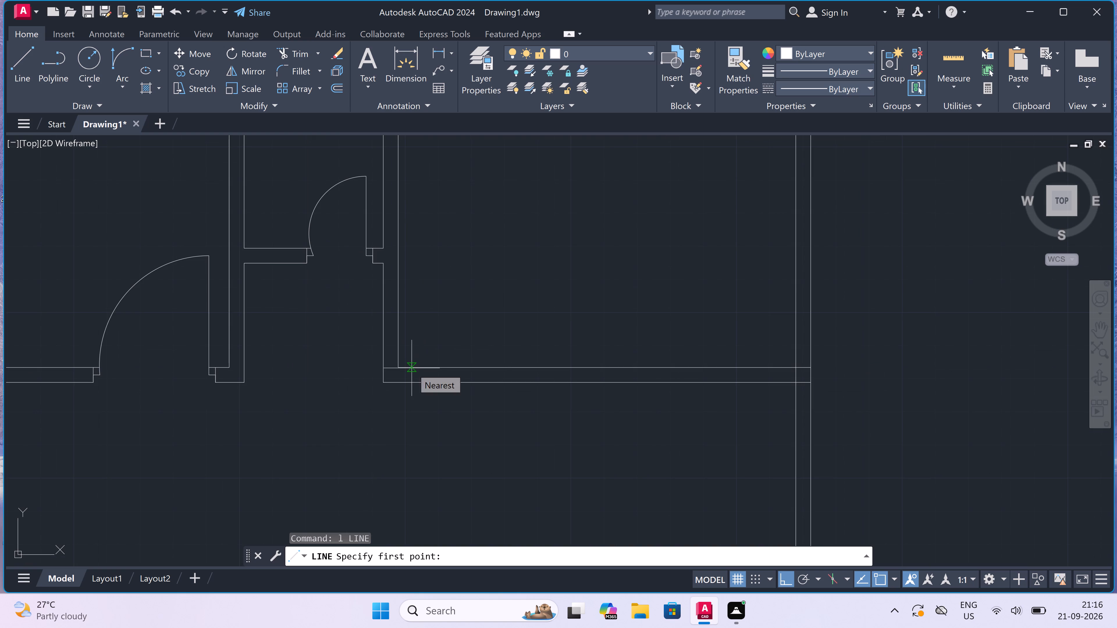
scroll(411, 368, "up", 1)
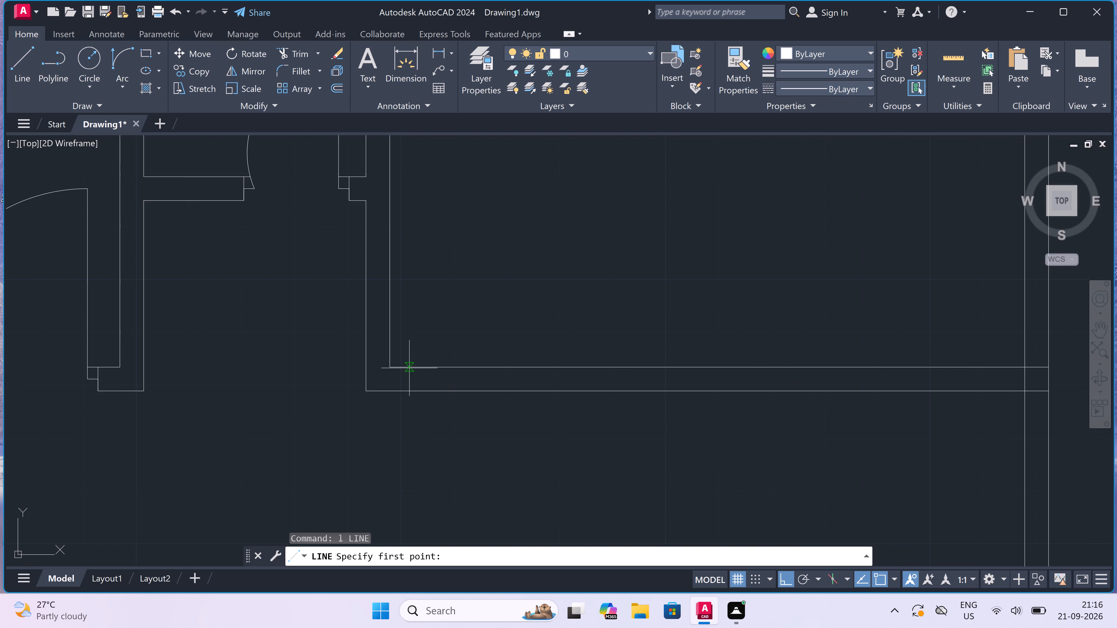
left_click(409, 368)
left_click(411, 387)
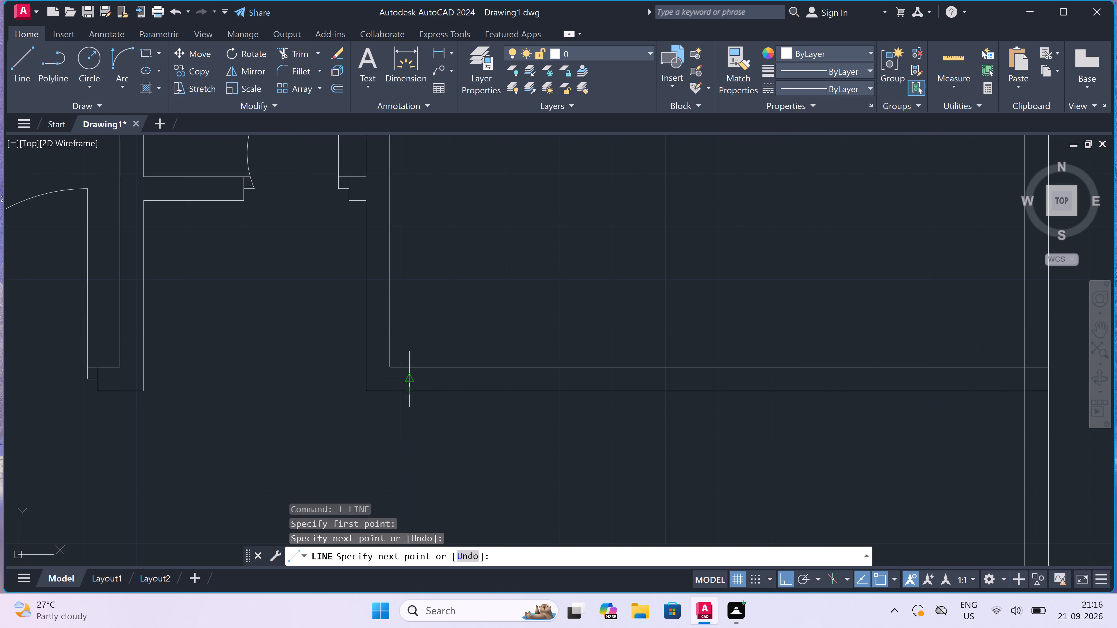
left_click(410, 377)
type("2\"")
key("space")
type("3'")
key("space")
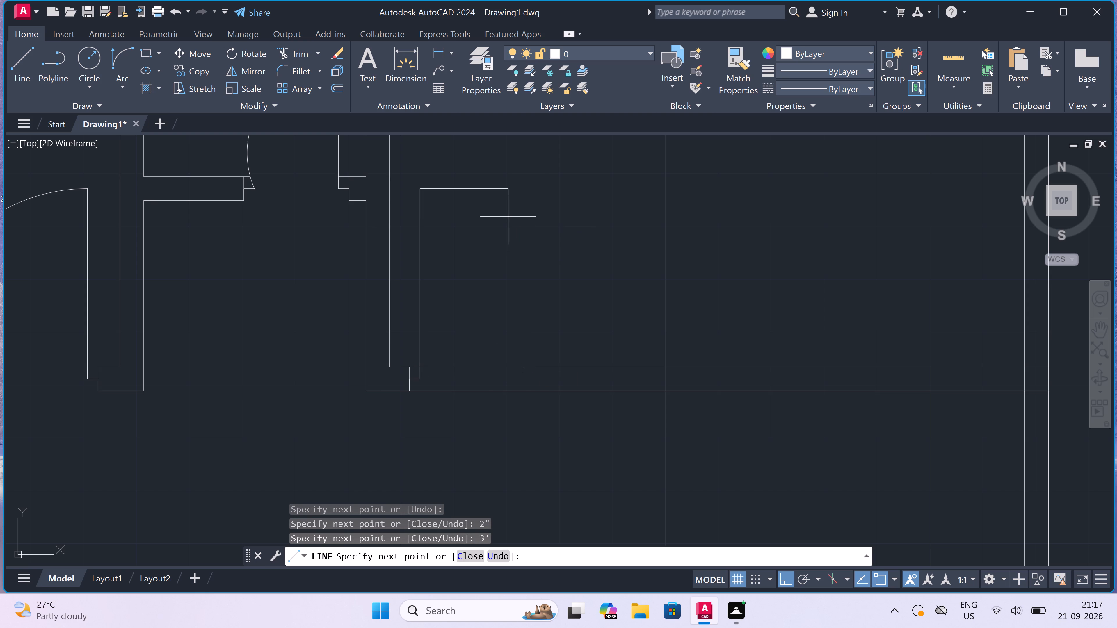
key("Escape")
Draw the opposite door jamb line across the dividing wall, with a 2" stop toward the 3' leaf.
key("space")
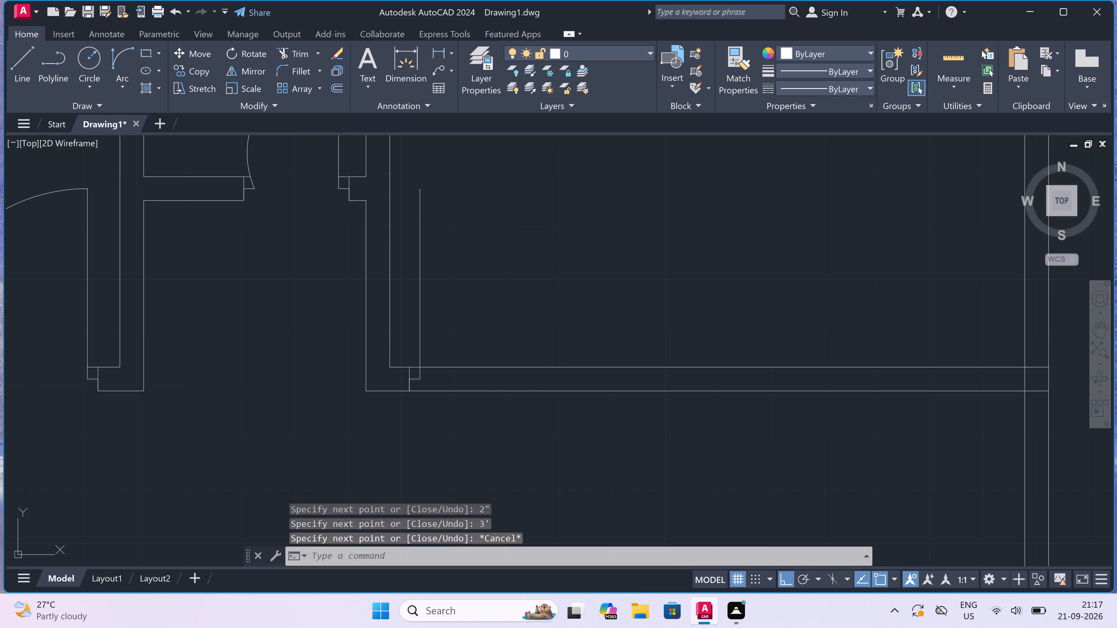
left_click(577, 362)
left_click(578, 368)
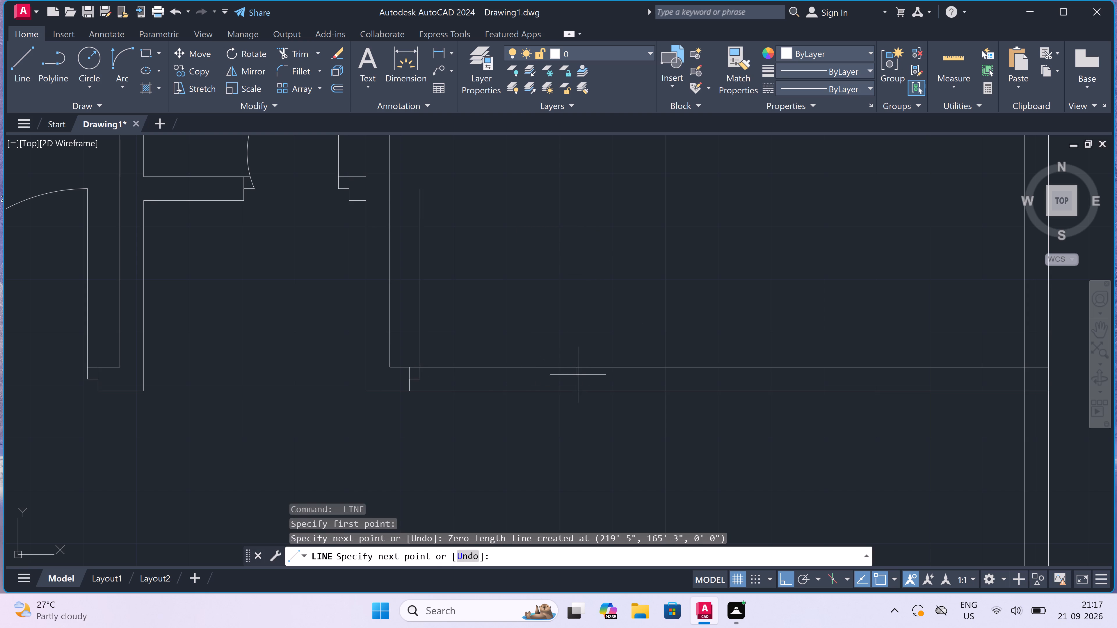
left_click(581, 387)
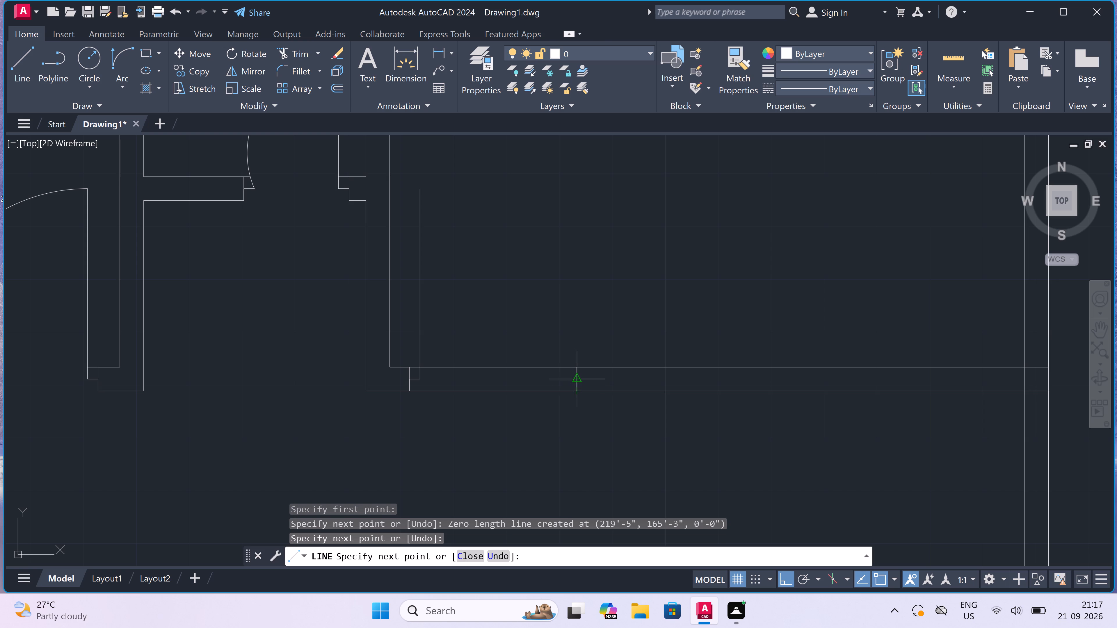
left_click(575, 376)
type("2\"")
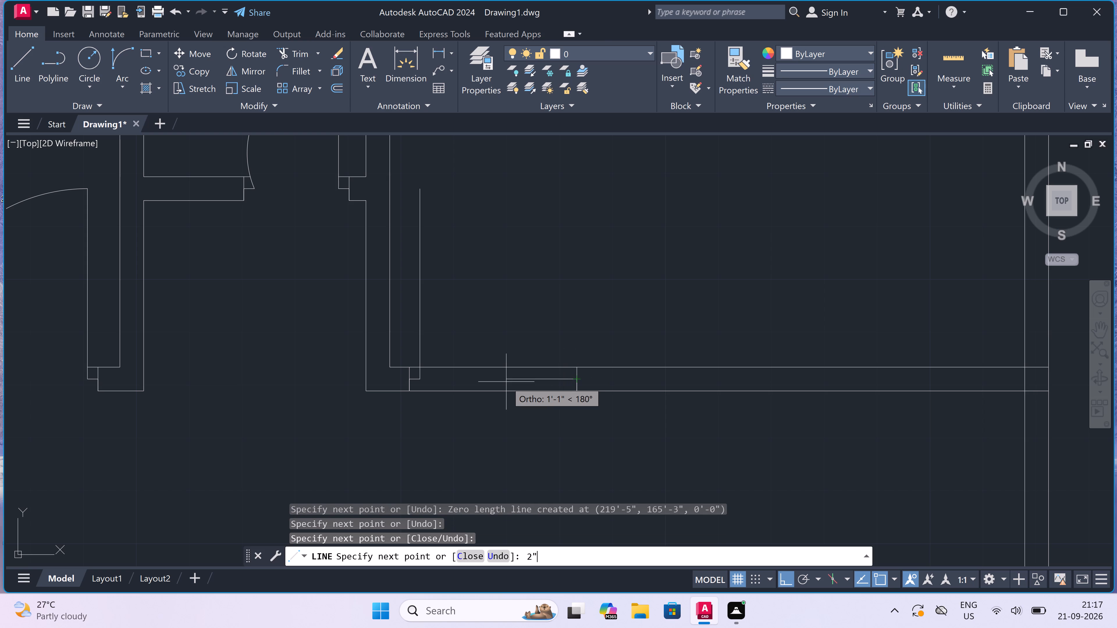
key("space")
key("Escape")
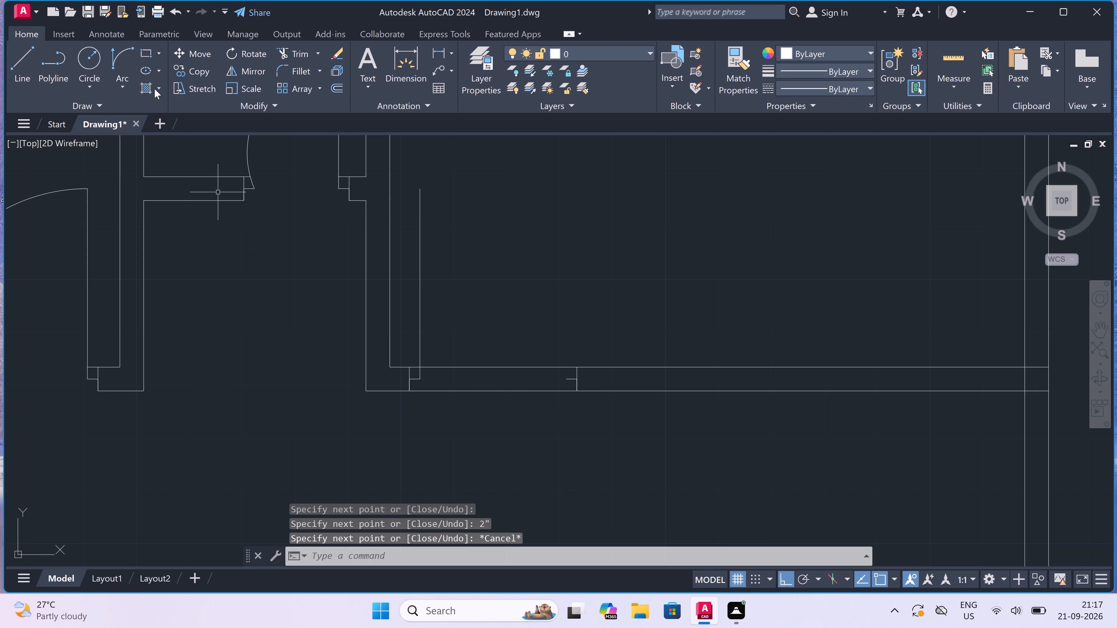
Draw the door swing arc from the upper end of the 3' leaf to the opposite jamb's stop.
left_click(114, 54)
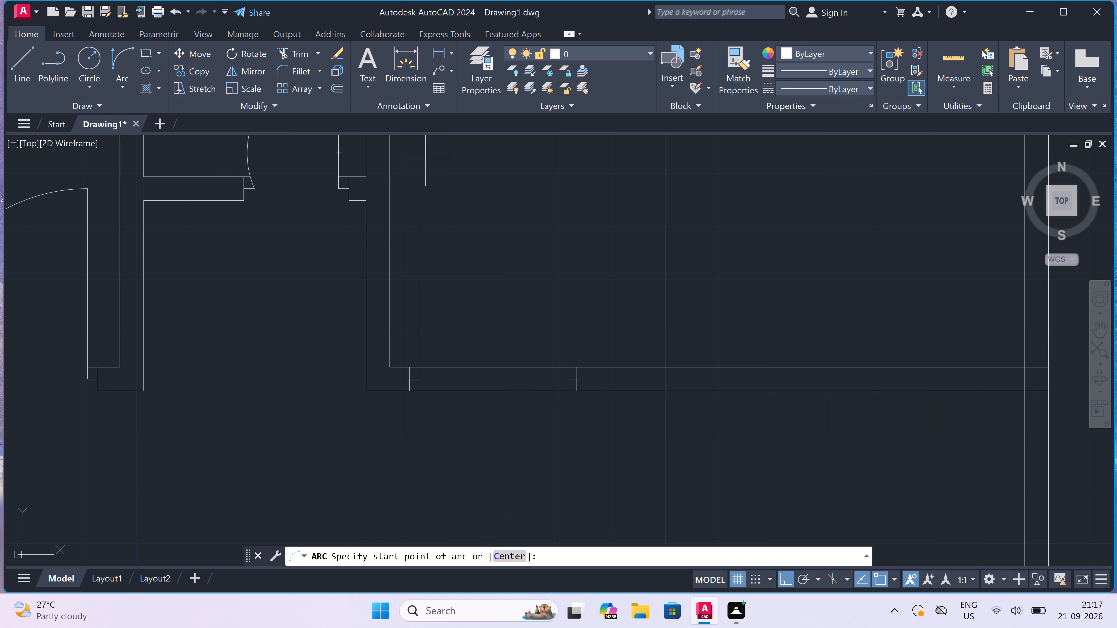
double_click(421, 185)
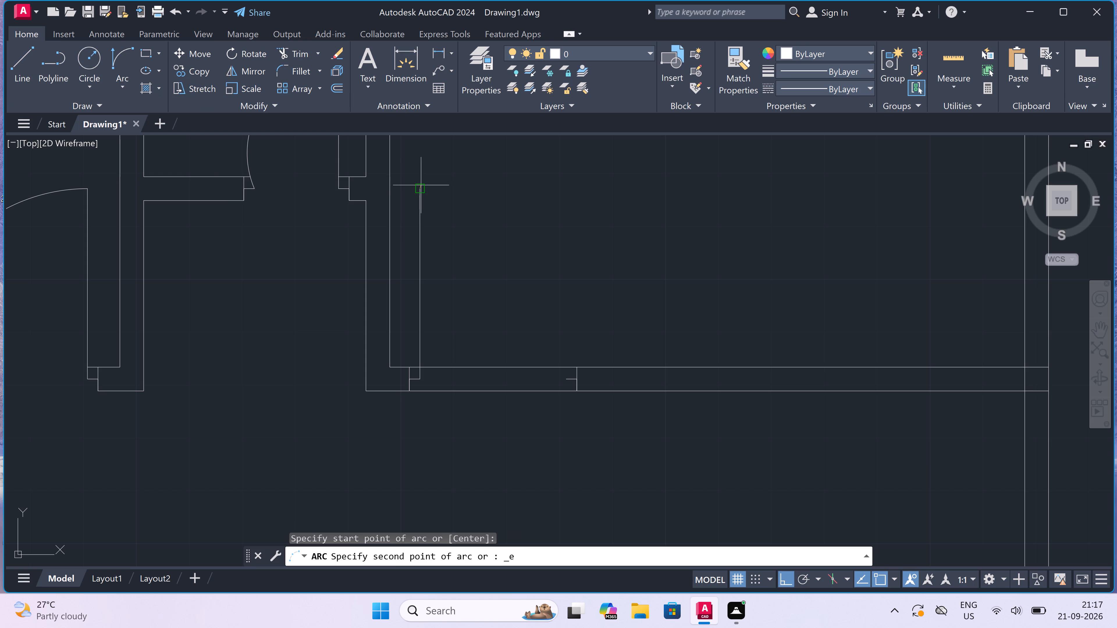
left_click(567, 376)
left_click(612, 273)
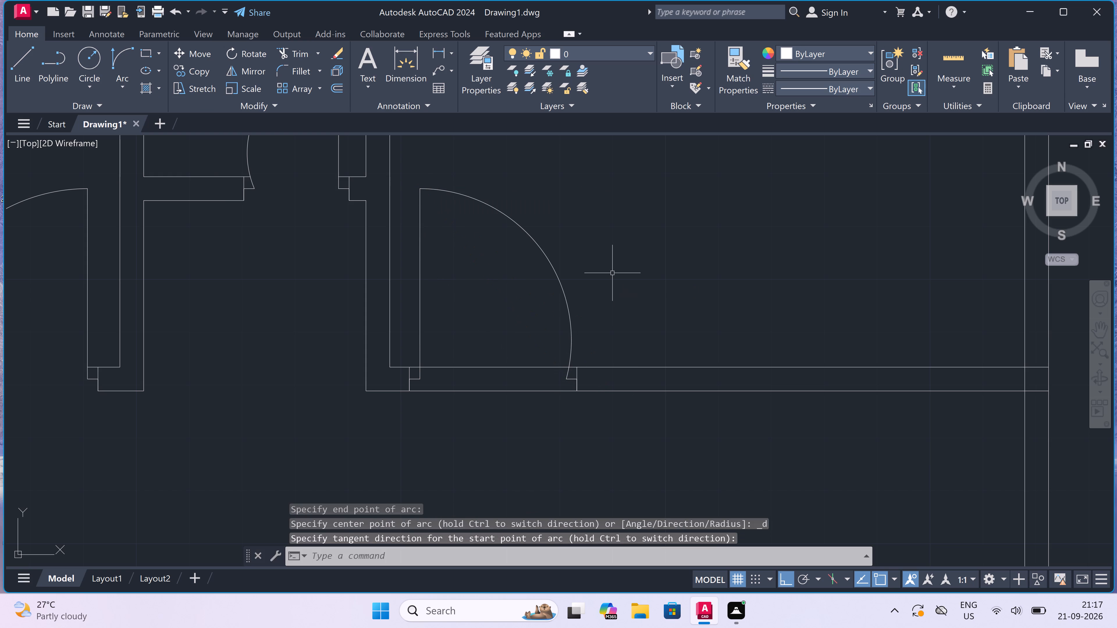
Trim both dividing wall lines between the two jambs to open the doorway of the room beside the central passage.
type("tr")
key("space")
scroll(607, 271, "down", 2)
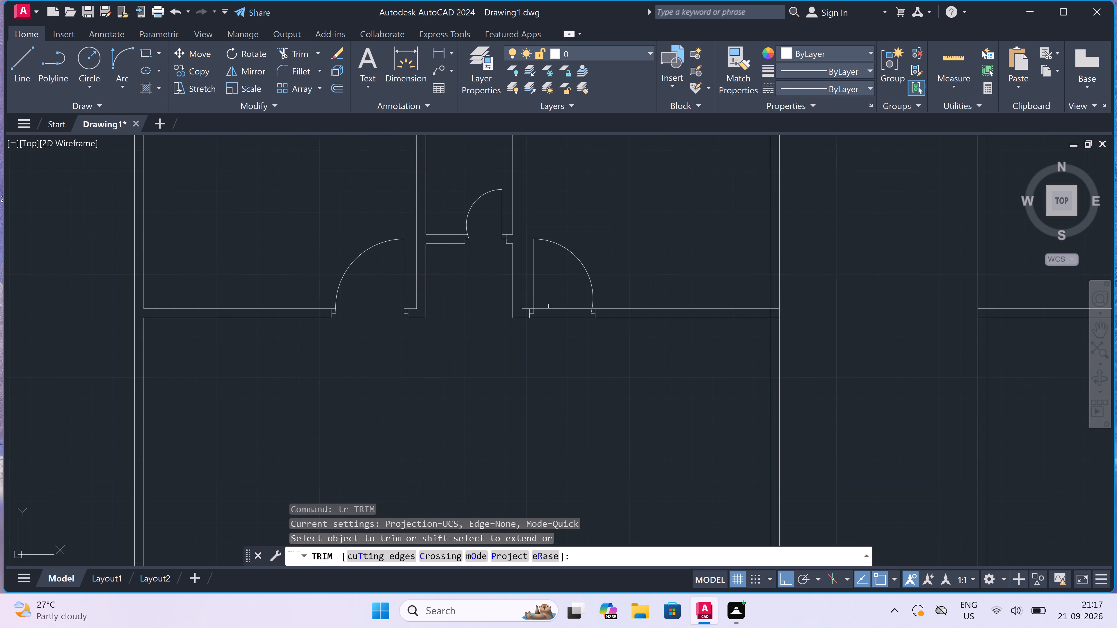
left_click_drag(556, 297, 556, 300)
left_click(551, 376)
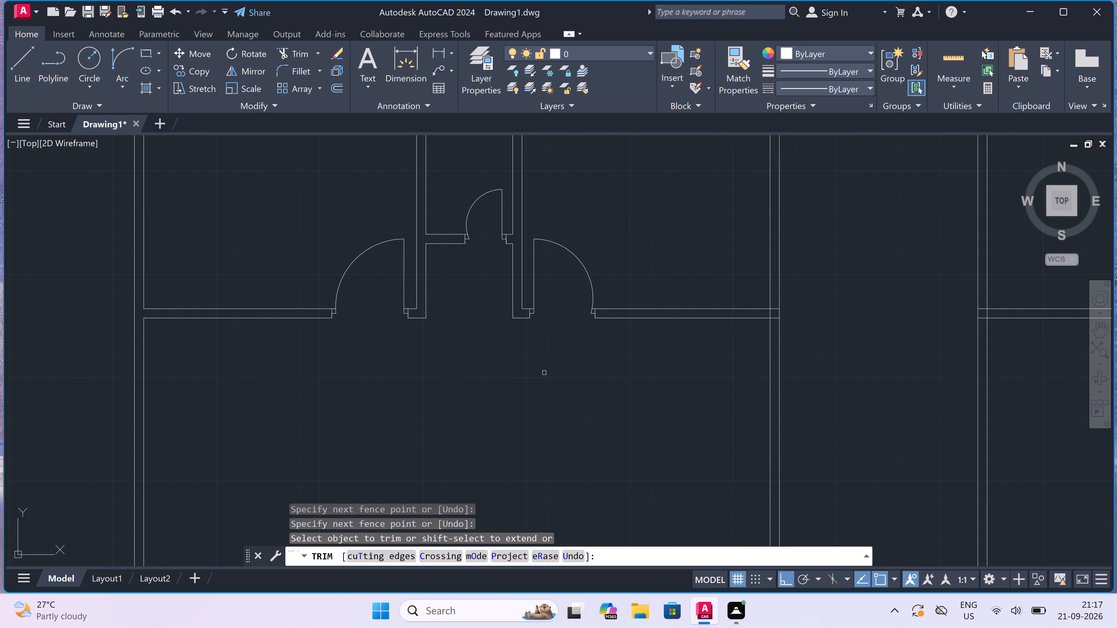
Trim the overlapping lines where the dividing wall meets the left block's passage-side wall to clean up the junction.
scroll(501, 371, "down", 3)
scroll(565, 349, "up", 4)
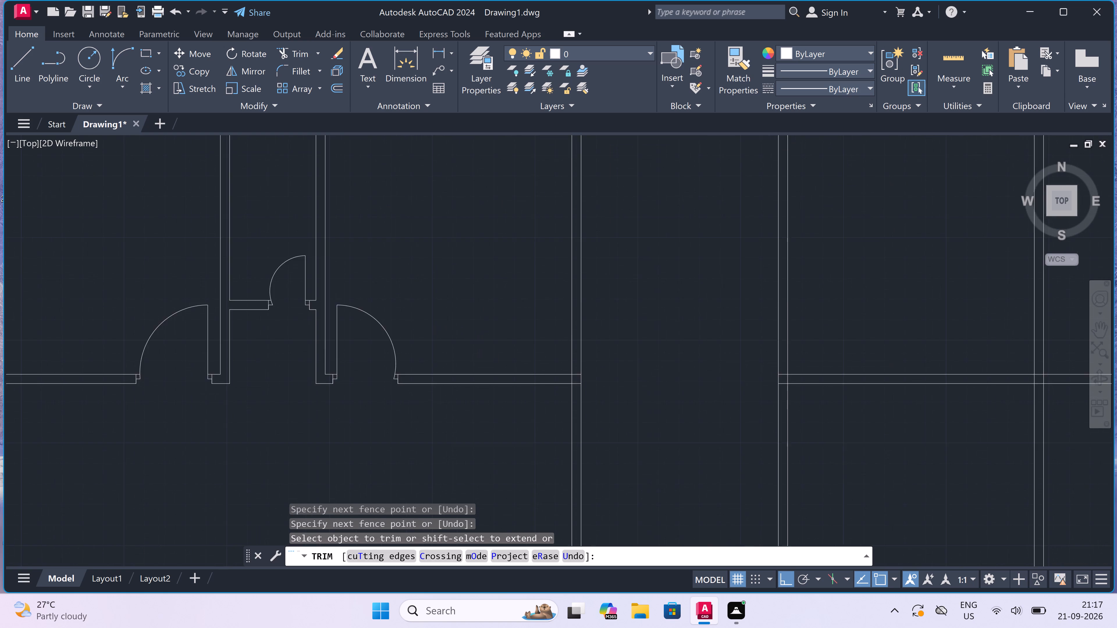
scroll(584, 410, "up", 3)
left_click(583, 408)
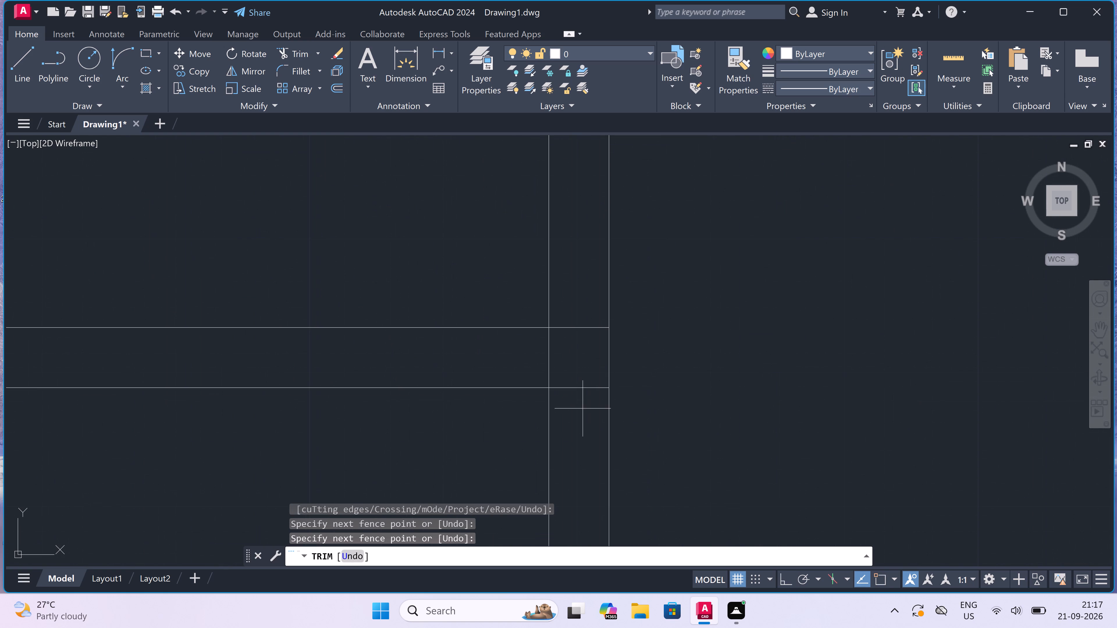
left_click(585, 303)
left_click(548, 360)
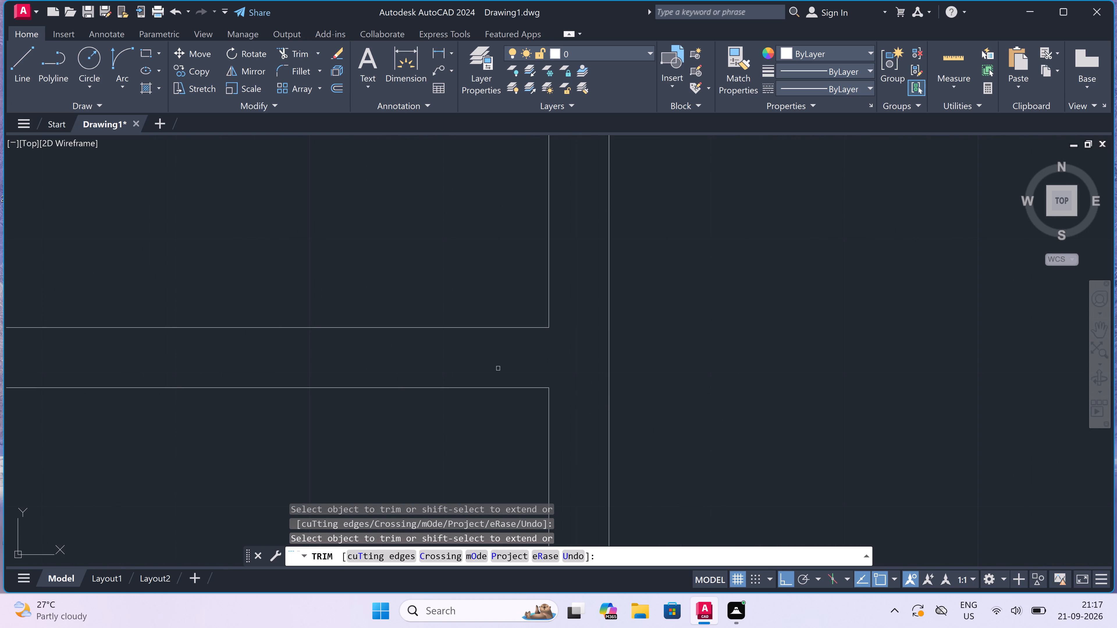
scroll(498, 367, "down", 5)
scroll(526, 343, "down", 2)
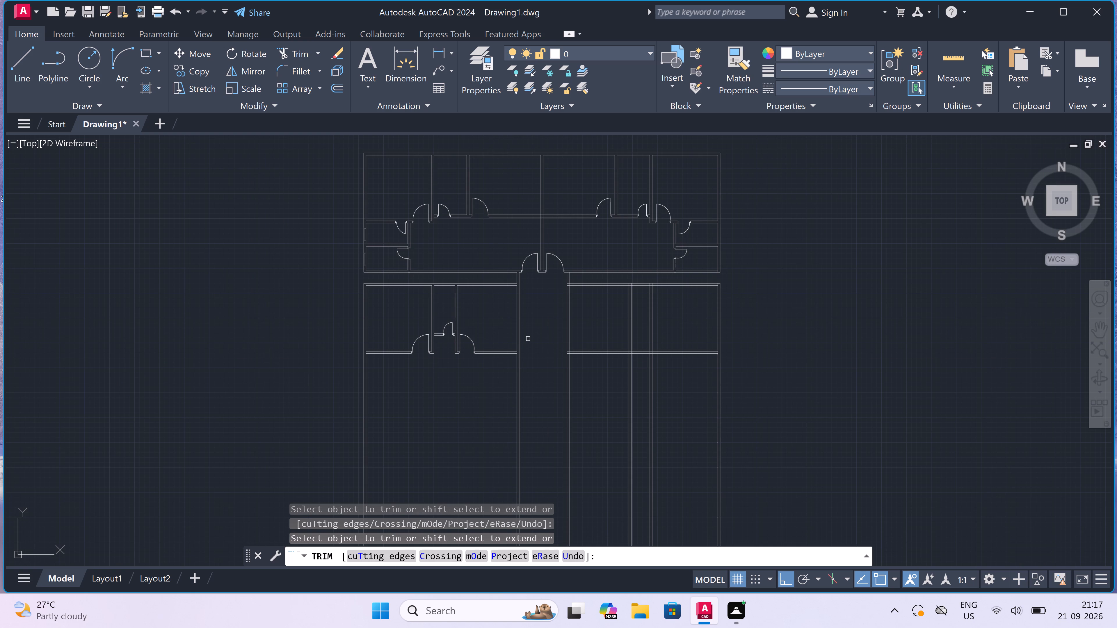
Draw a door jamb line across the right block's dividing wall beside the passage-side partition, with a 2" stop and a 3' leaf upward.
key("Escape")
scroll(632, 344, "up", 3)
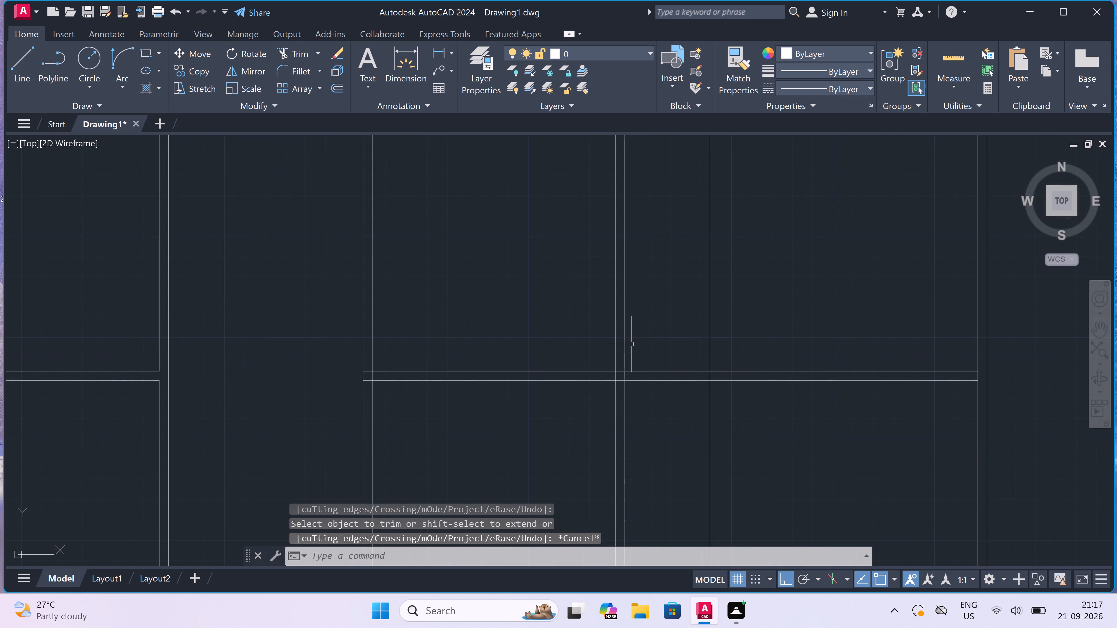
type("l")
key("space")
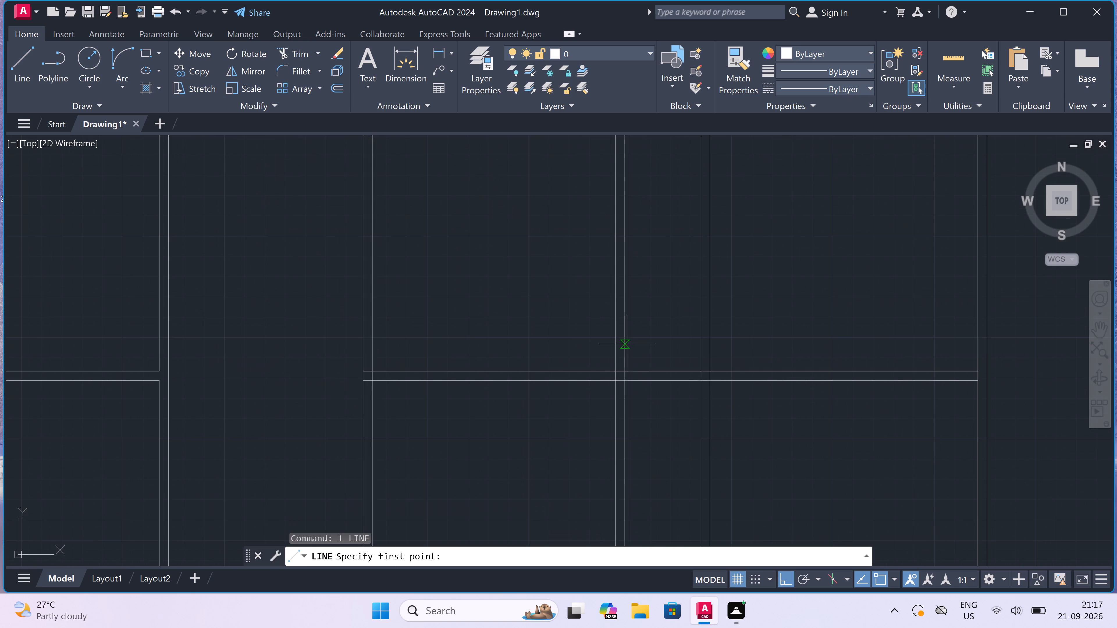
scroll(601, 374, "up", 1)
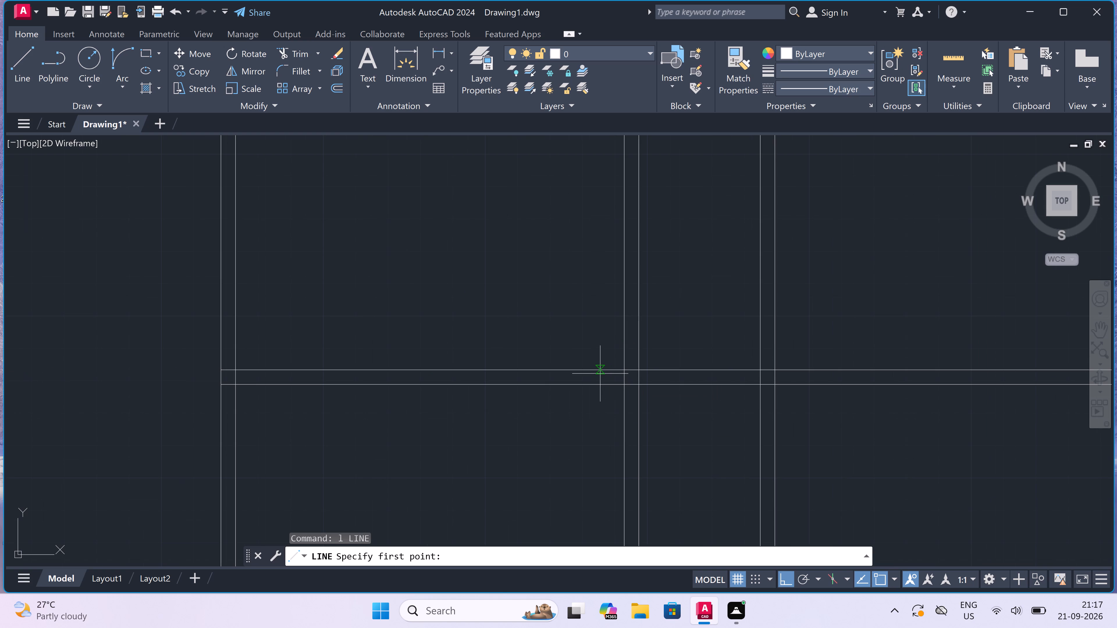
scroll(603, 368, "up", 1)
left_click_drag(604, 369, 605, 369)
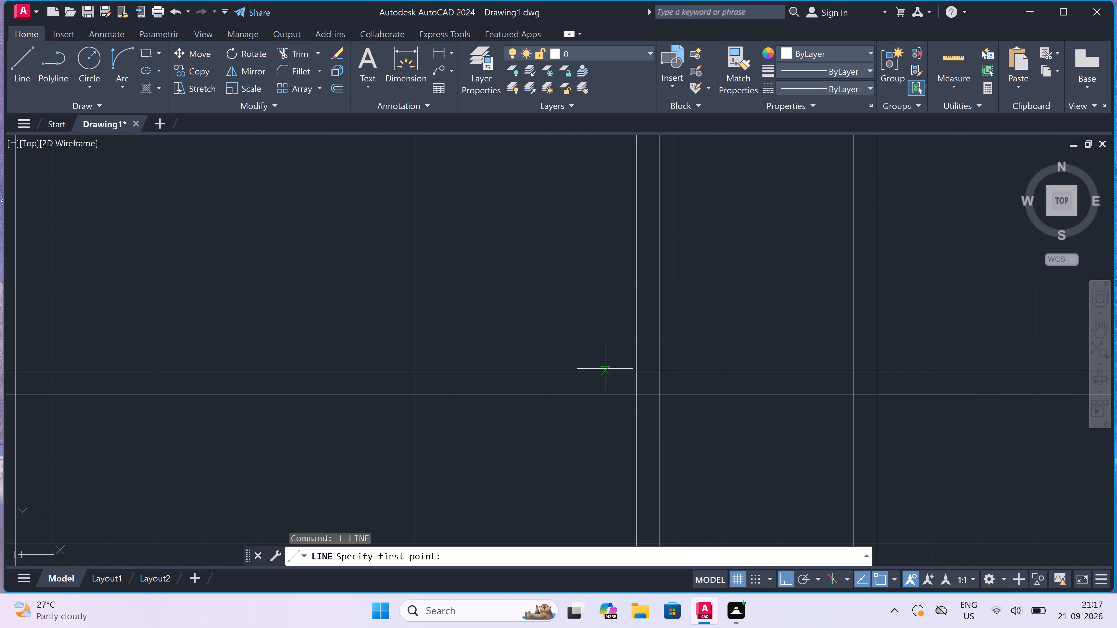
left_click_drag(605, 369, 605, 372)
left_click(604, 392)
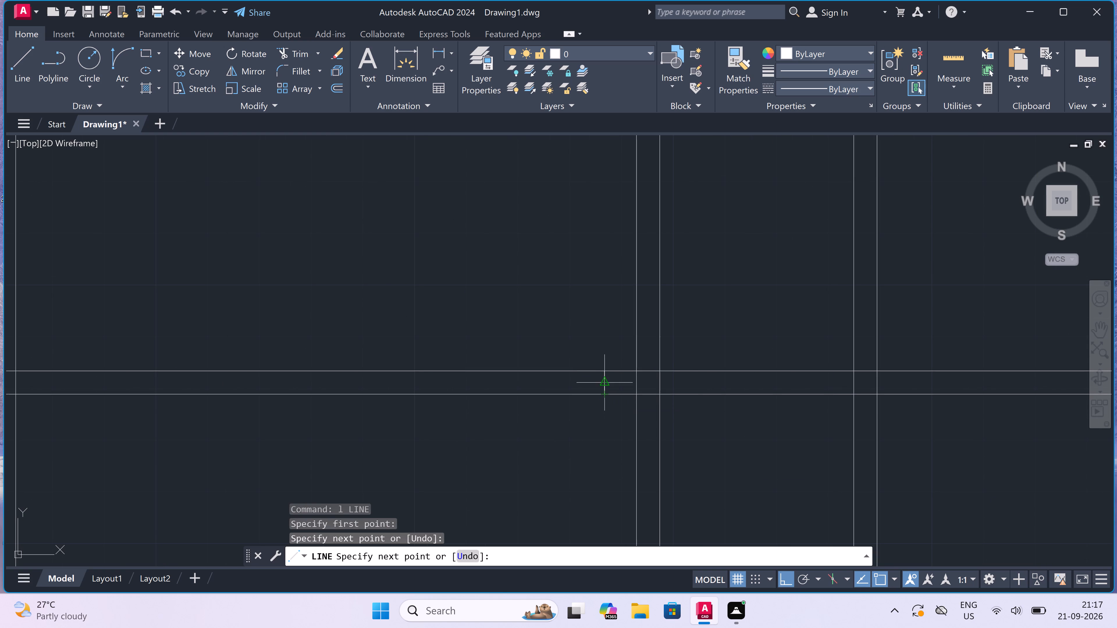
left_click(605, 378)
type("2\"")
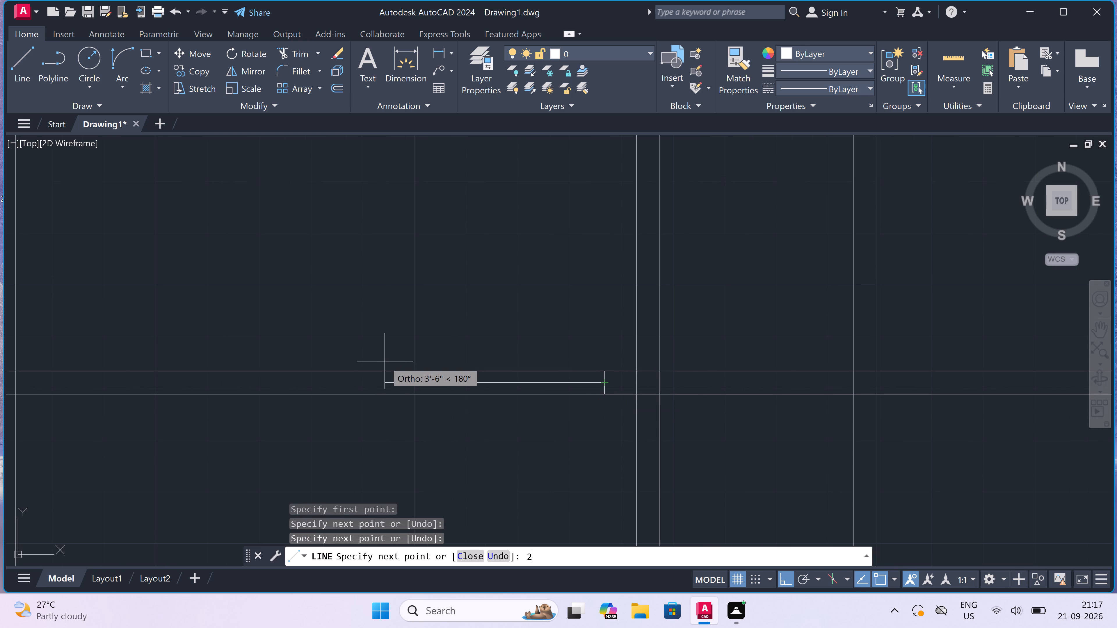
key("space")
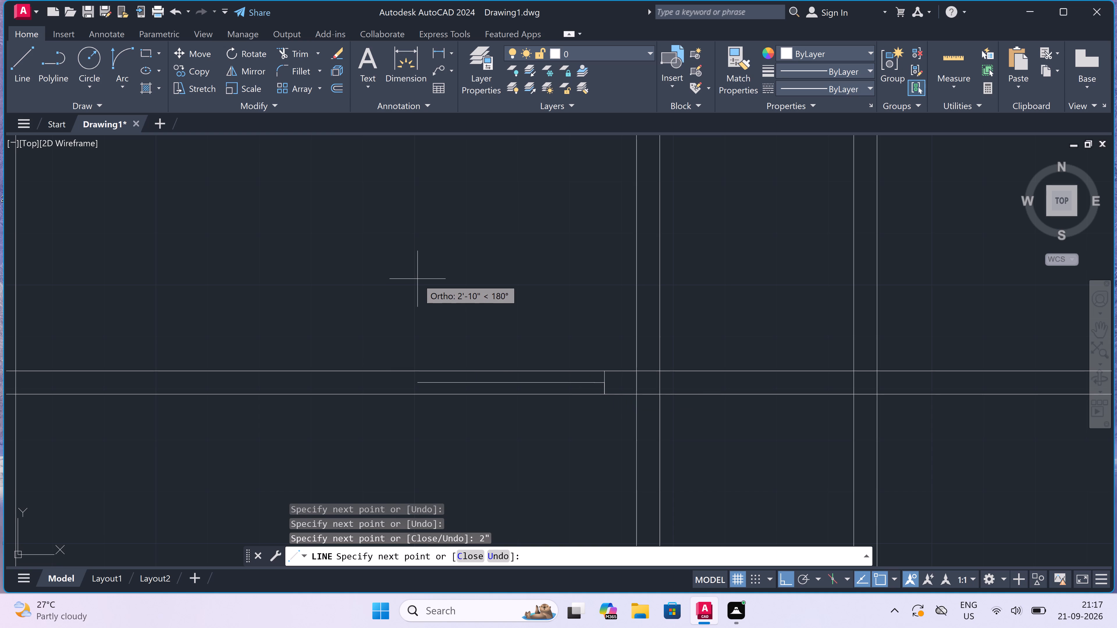
type("3'")
key("space")
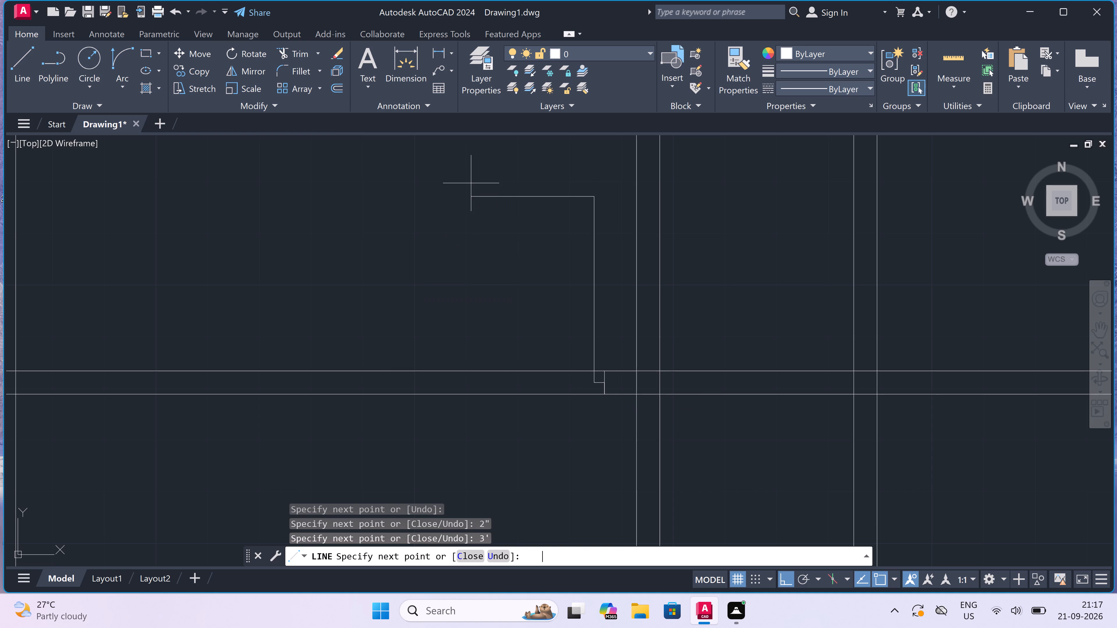
key("Escape")
Draw the opposite door jamb line across the right block's dividing wall, with a 2" stop toward the 3' leaf.
key("space")
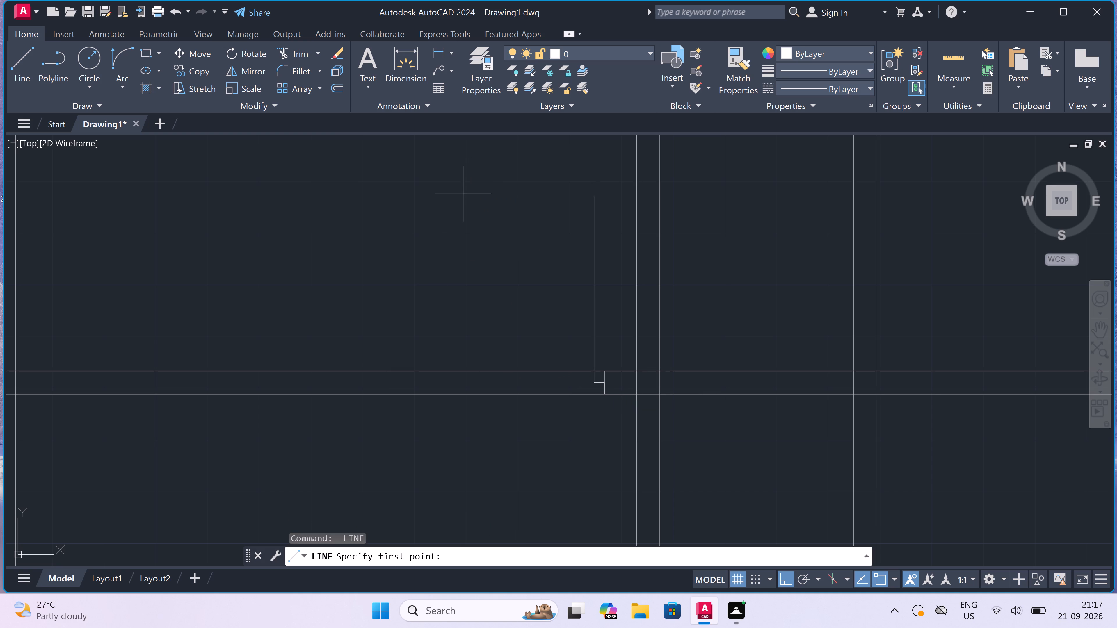
left_click(435, 372)
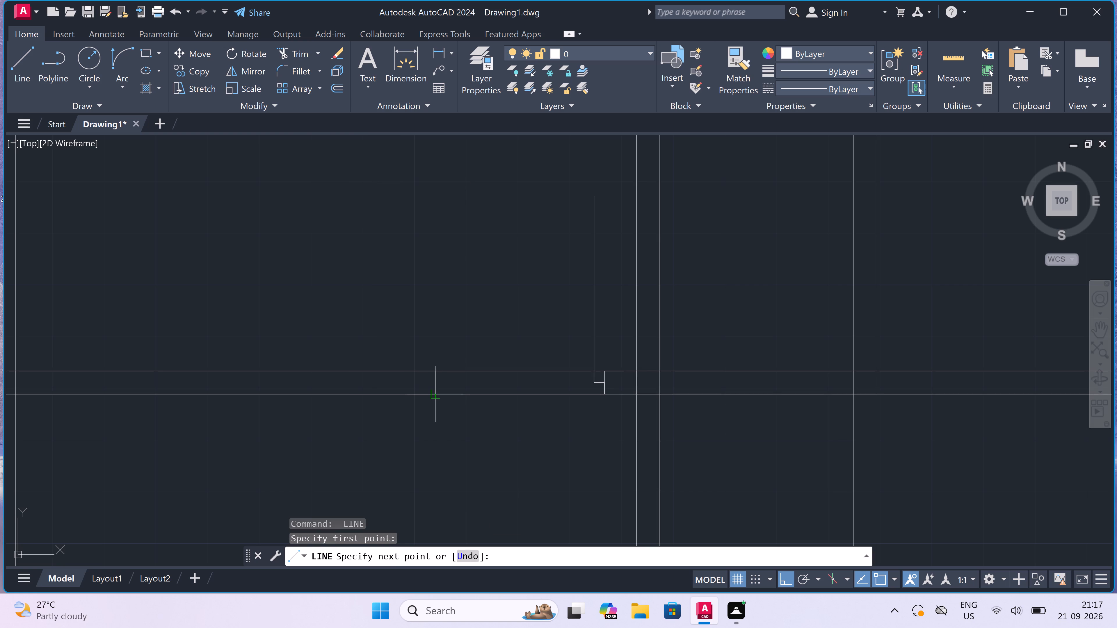
left_click(438, 395)
left_click(434, 385)
type("2\"")
key("space")
key("Escape")
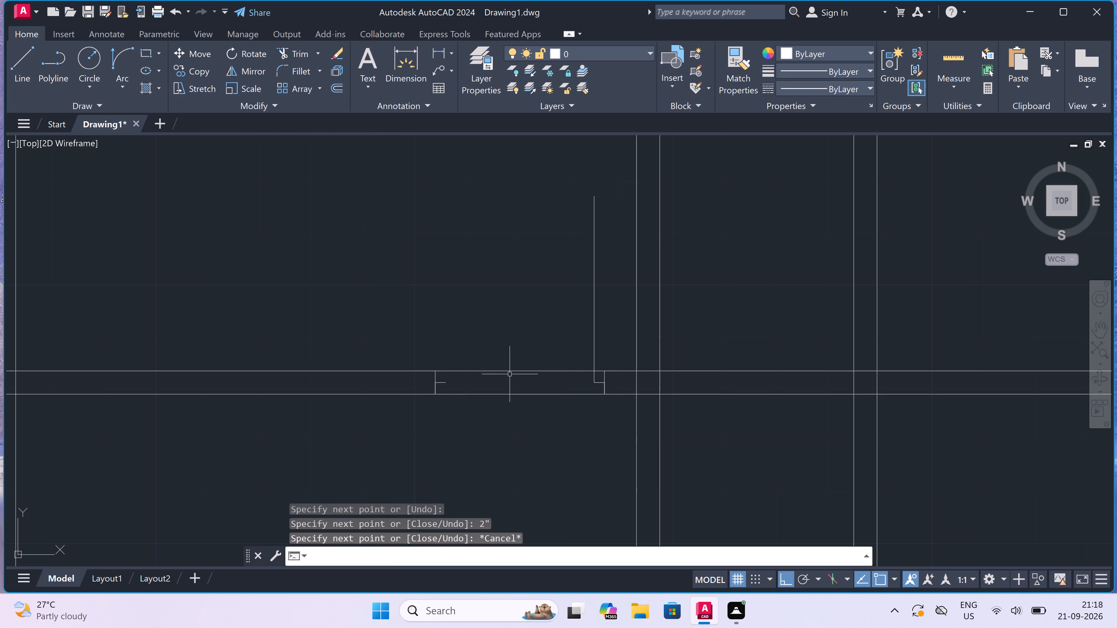
Draw the door swing arc from the upper end of the 3' leaf to the opposite jamb's stop.
left_click(126, 47)
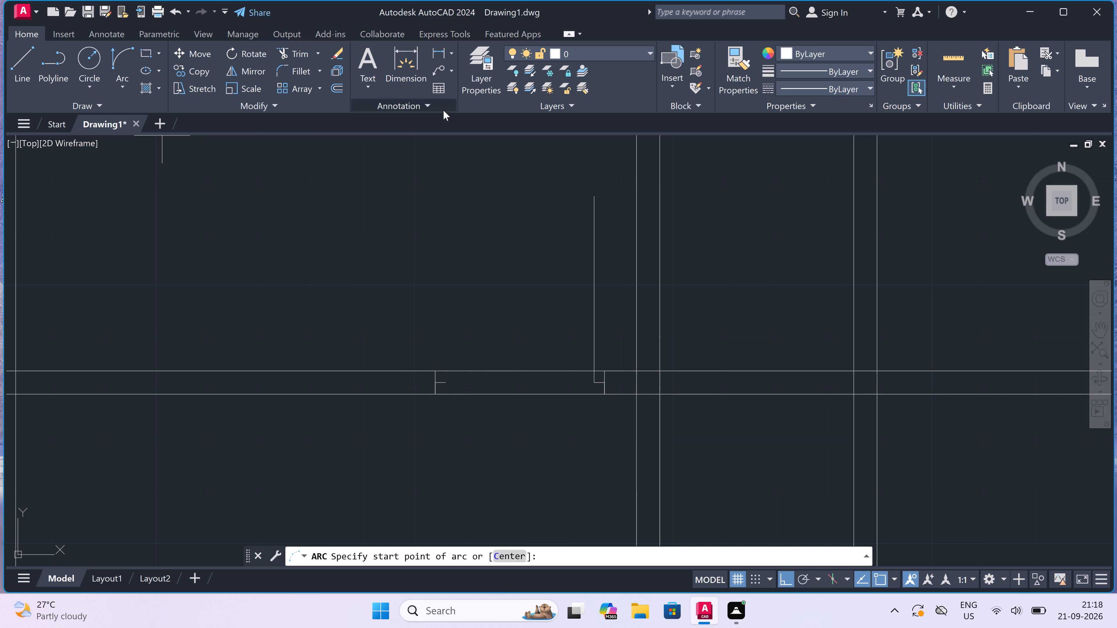
left_click(597, 195)
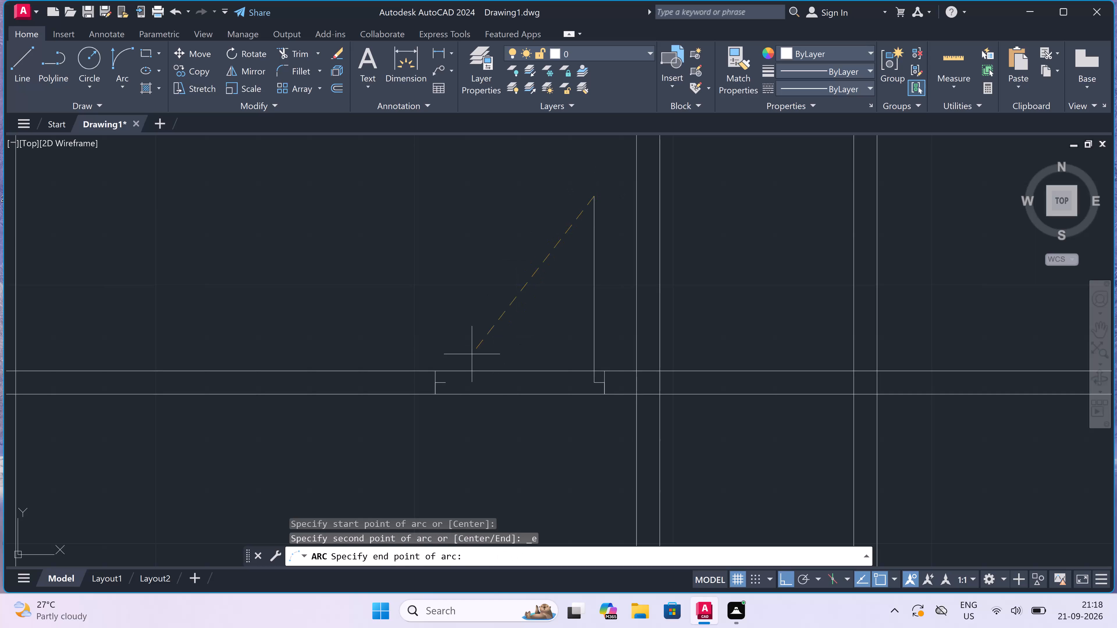
left_click(445, 381)
left_click(405, 299)
Trim both dividing wall lines between the two jambs to open the doorway of the right block's passage-side room.
scroll(415, 292, "down", 4)
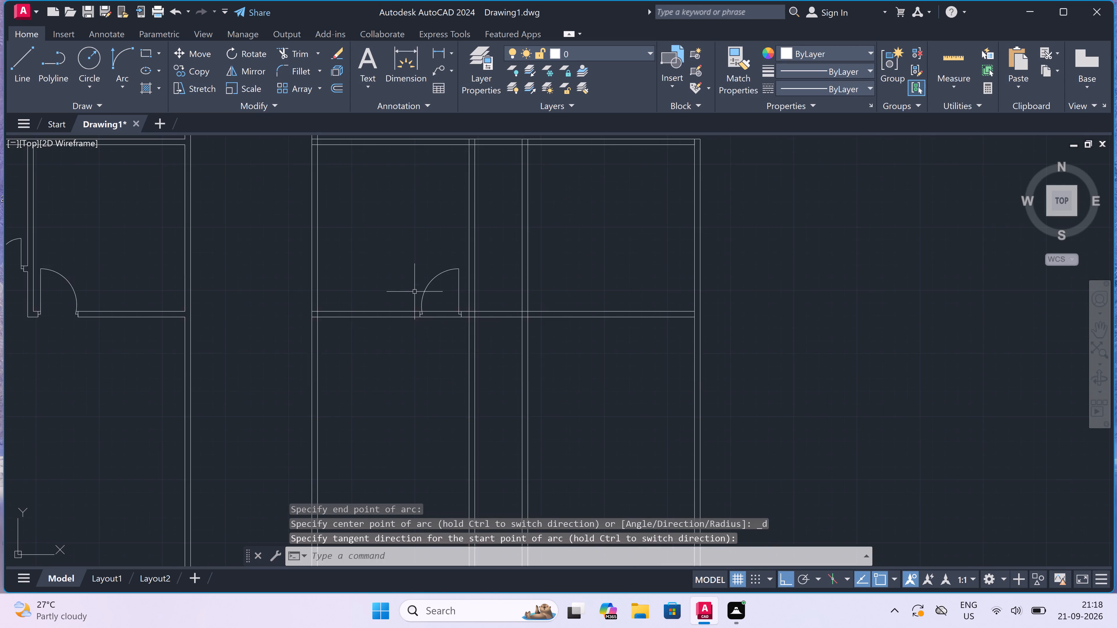
scroll(434, 301, "up", 3)
type("tr")
key("space")
left_click_drag(433, 299, 434, 302)
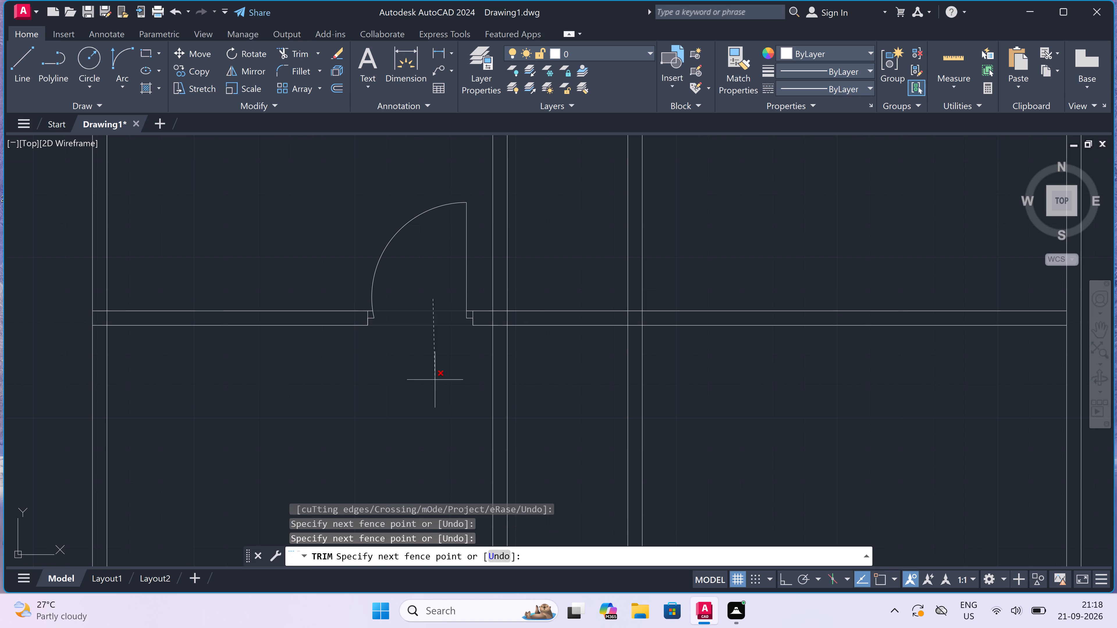
left_click(436, 391)
Trim the overlapping lines where the partition beside the new door meets the dividing wall to clean up the junction.
scroll(472, 318, "up", 2)
left_click_drag(474, 318, 478, 318)
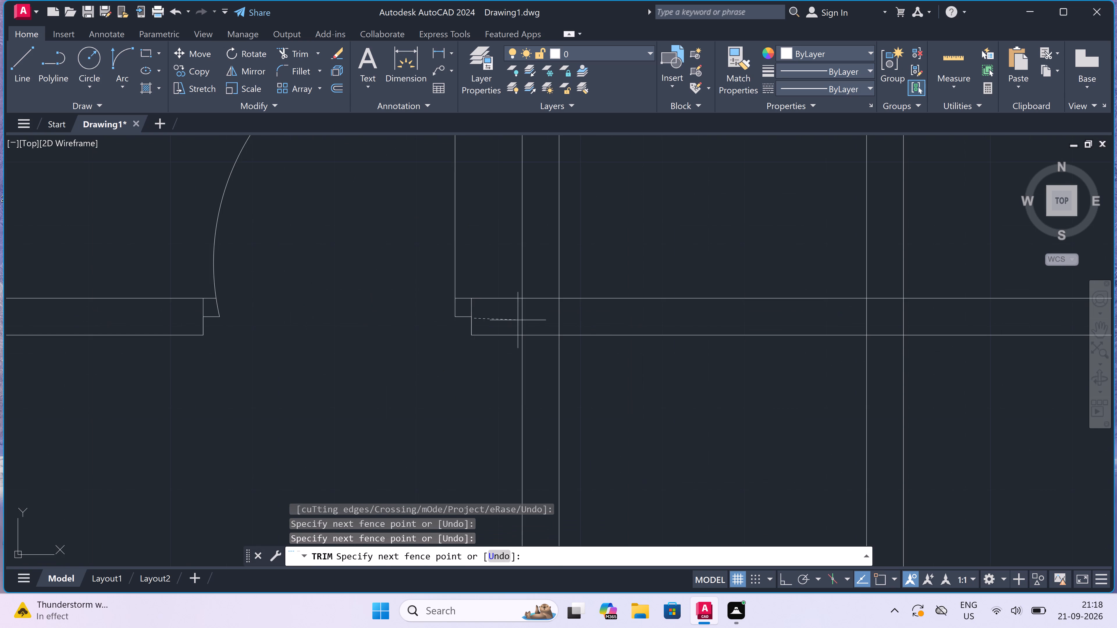
left_click(568, 315)
left_click(528, 312)
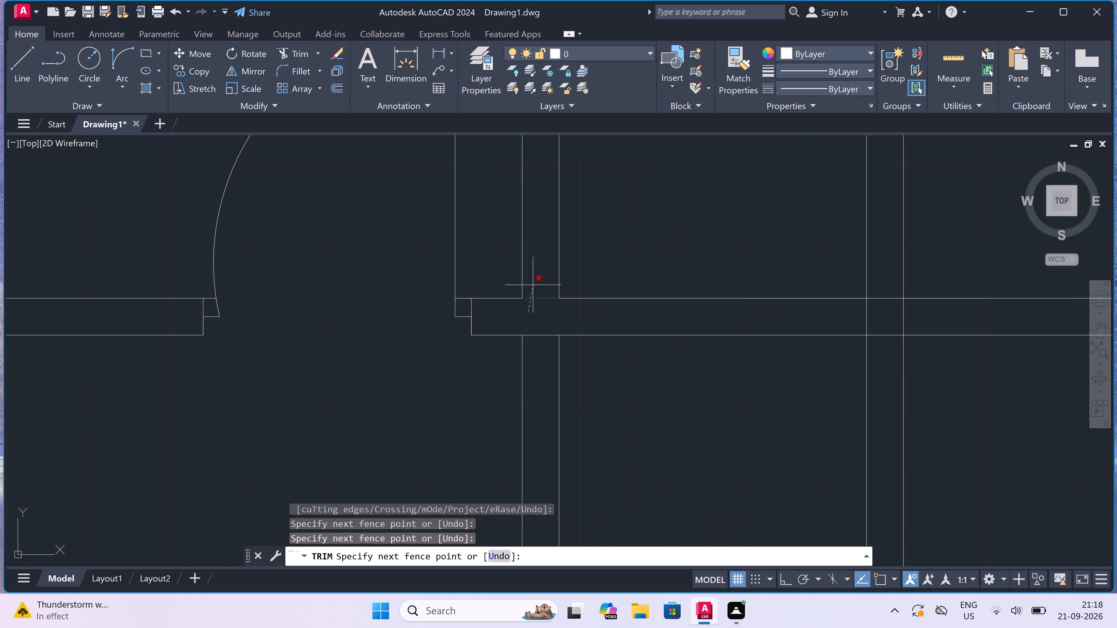
left_click(533, 283)
Trim the overlapping lines where the dividing wall meets the right block's passage-side wall to clean up the junction.
scroll(533, 283, "down", 5)
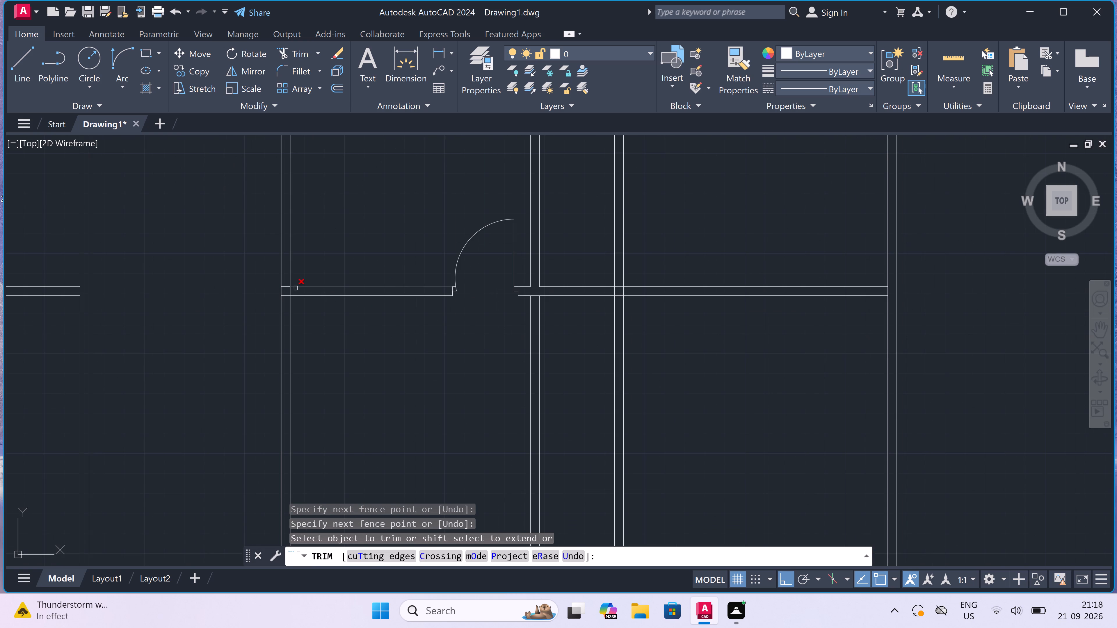
scroll(277, 291, "up", 3)
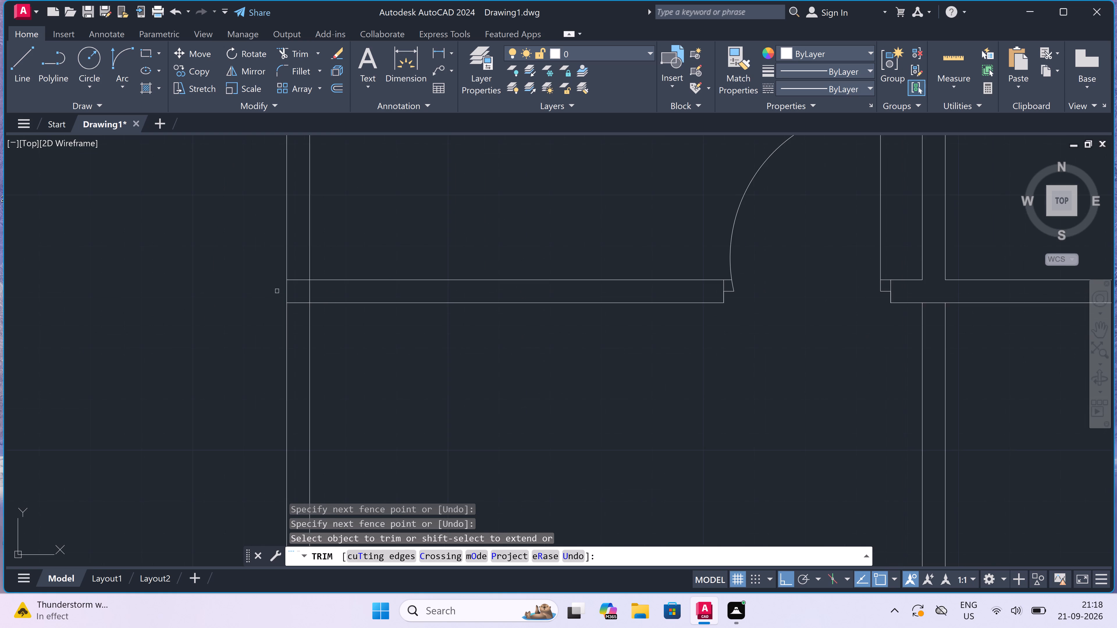
left_click(317, 274)
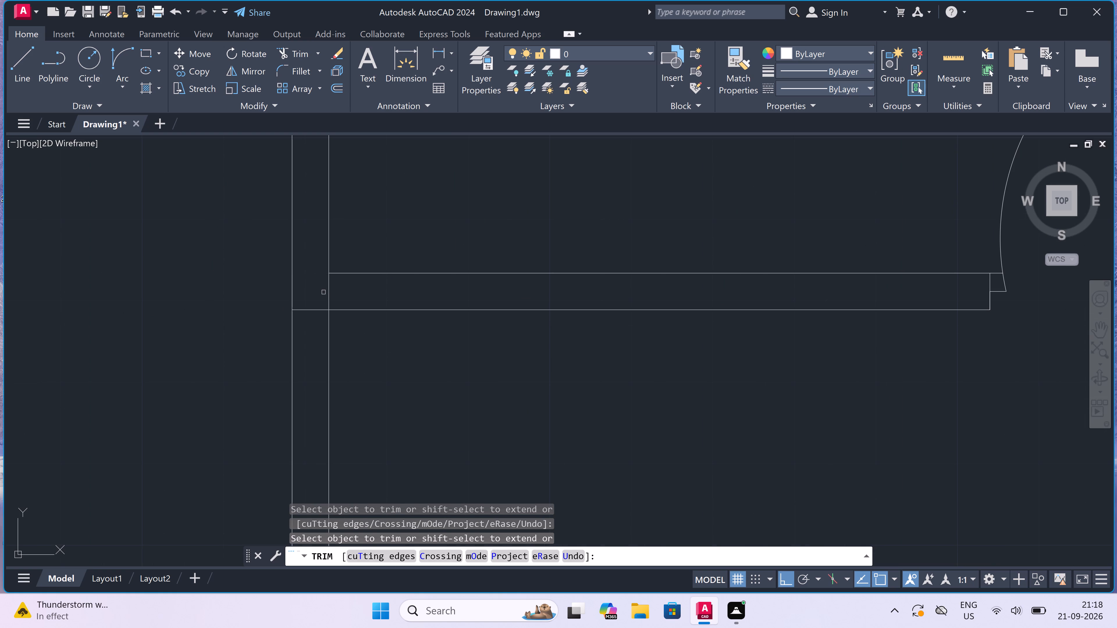
left_click(323, 292)
left_click(340, 293)
scroll(340, 293, "down", 2)
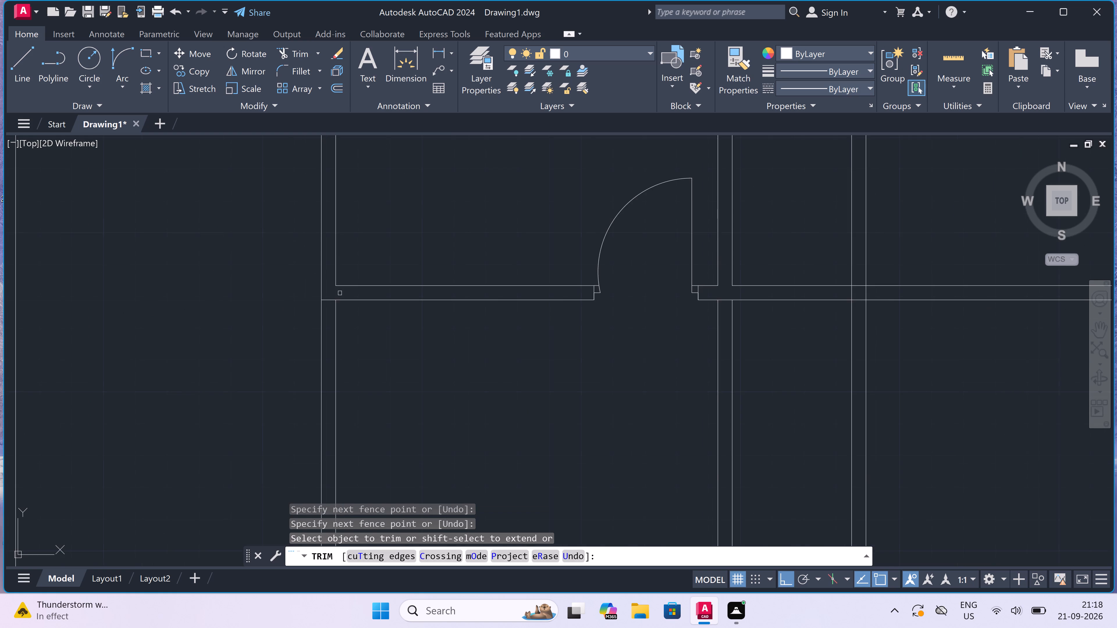
scroll(340, 293, "down", 2)
scroll(337, 297, "up", 3)
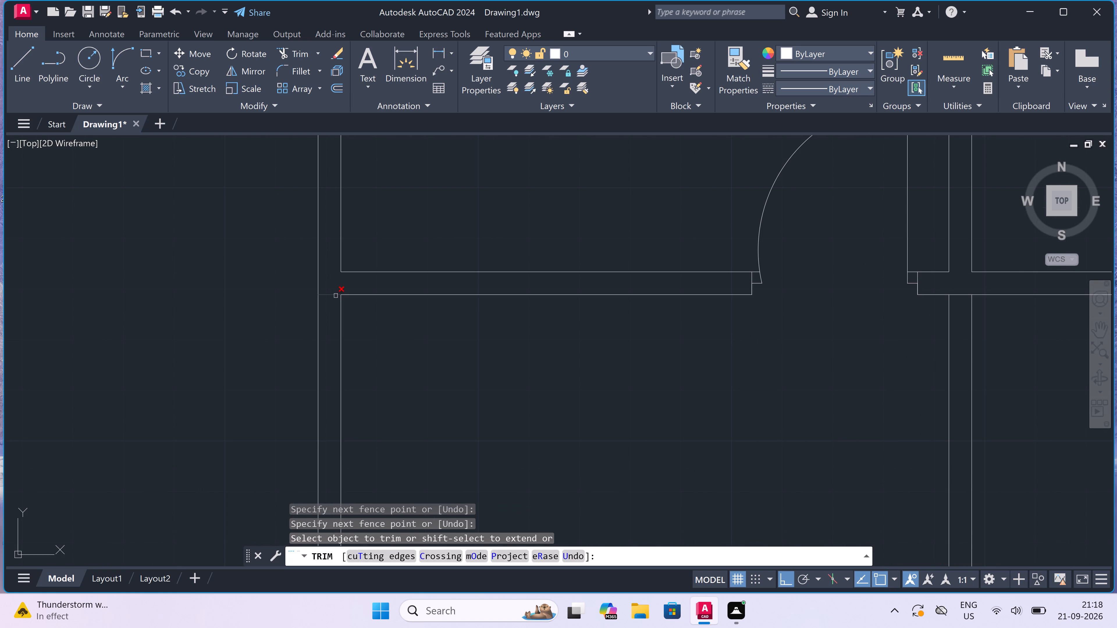
left_click(334, 295)
Trim away the lines of both right-block partitions that run below the dividing wall.
scroll(334, 295, "down", 3)
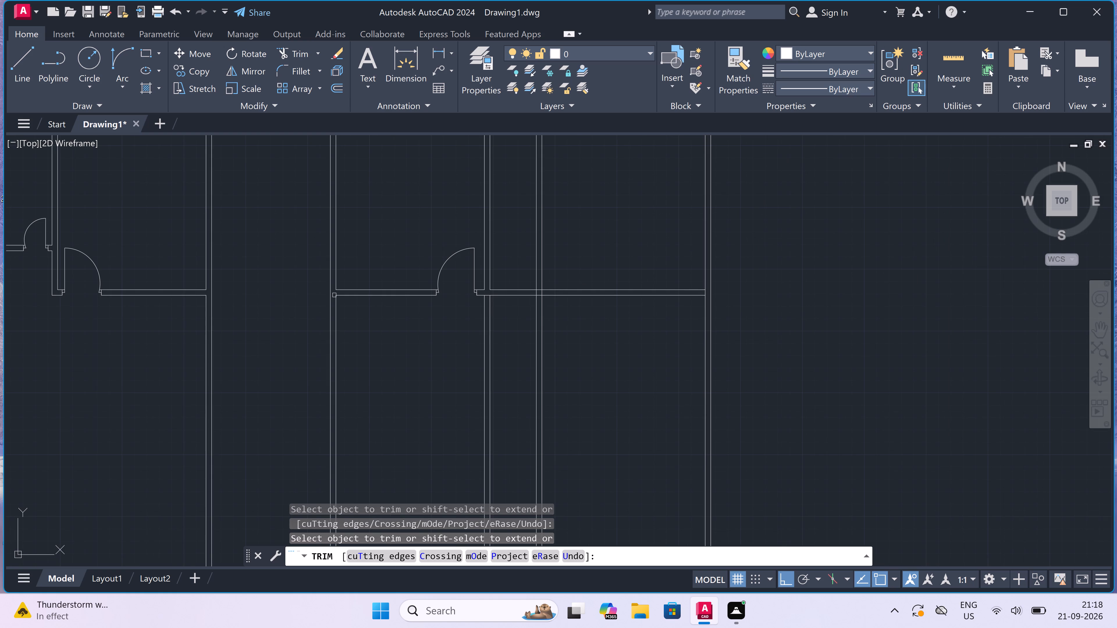
scroll(334, 294, "up", 1)
scroll(334, 294, "down", 1)
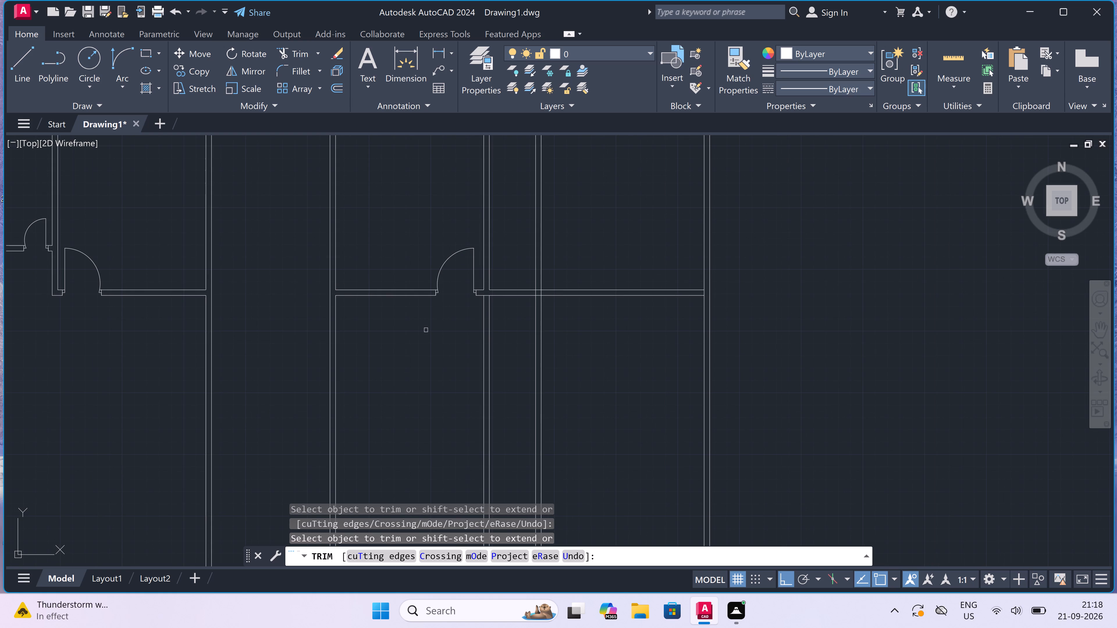
left_click_drag(426, 331, 429, 331)
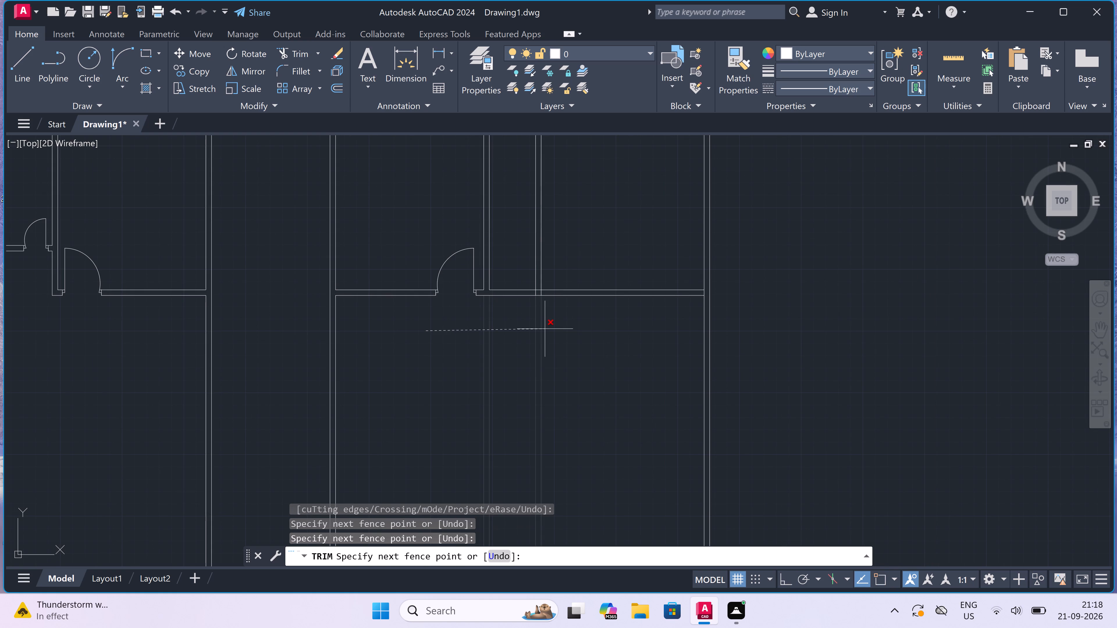
left_click(545, 329)
Trim the overlapping lines where the right block's second partition meets the dividing wall to join the two walls.
scroll(542, 299, "up", 4)
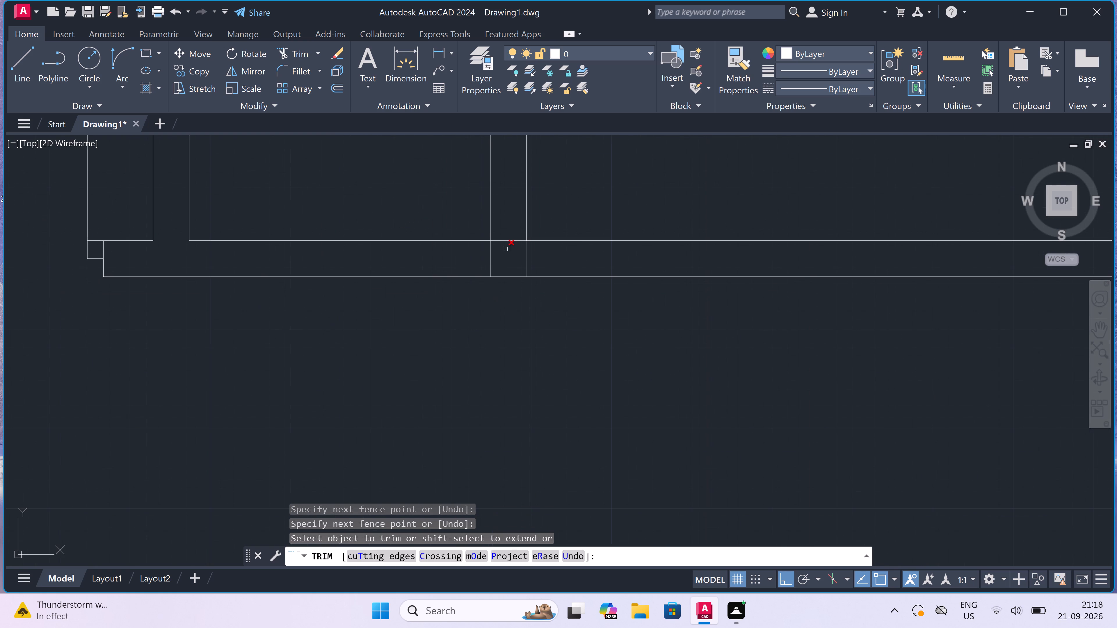
left_click(479, 259)
left_click(530, 257)
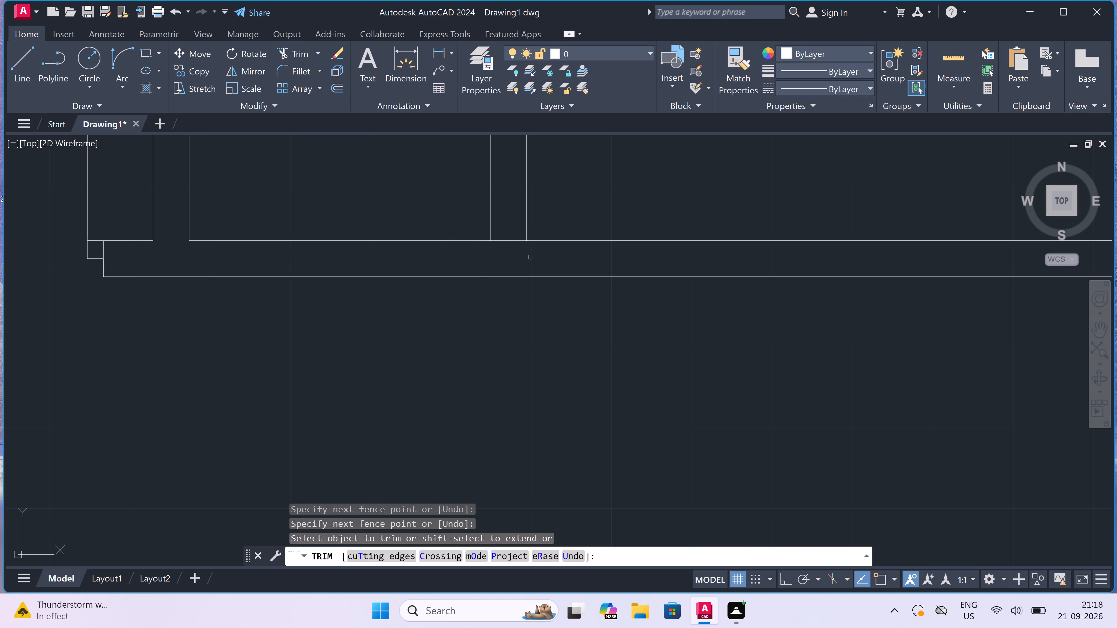
left_click(515, 251)
left_click(510, 230)
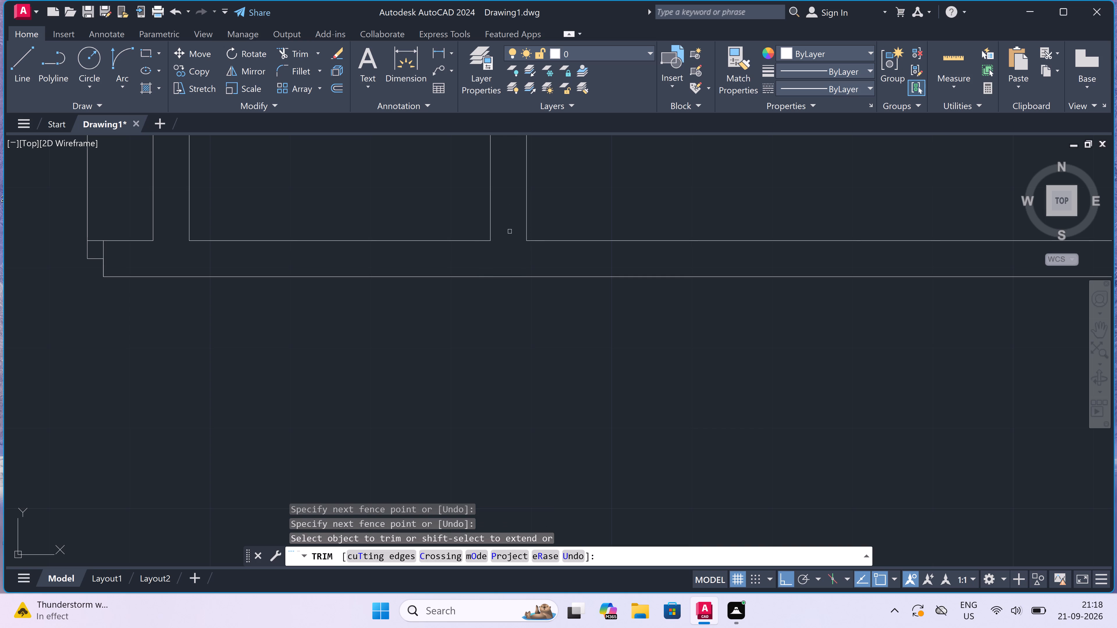
Trim off the ends of both right-block partitions that run inside the block's upper wall.
scroll(511, 261, "down", 4)
scroll(483, 317, "down", 4)
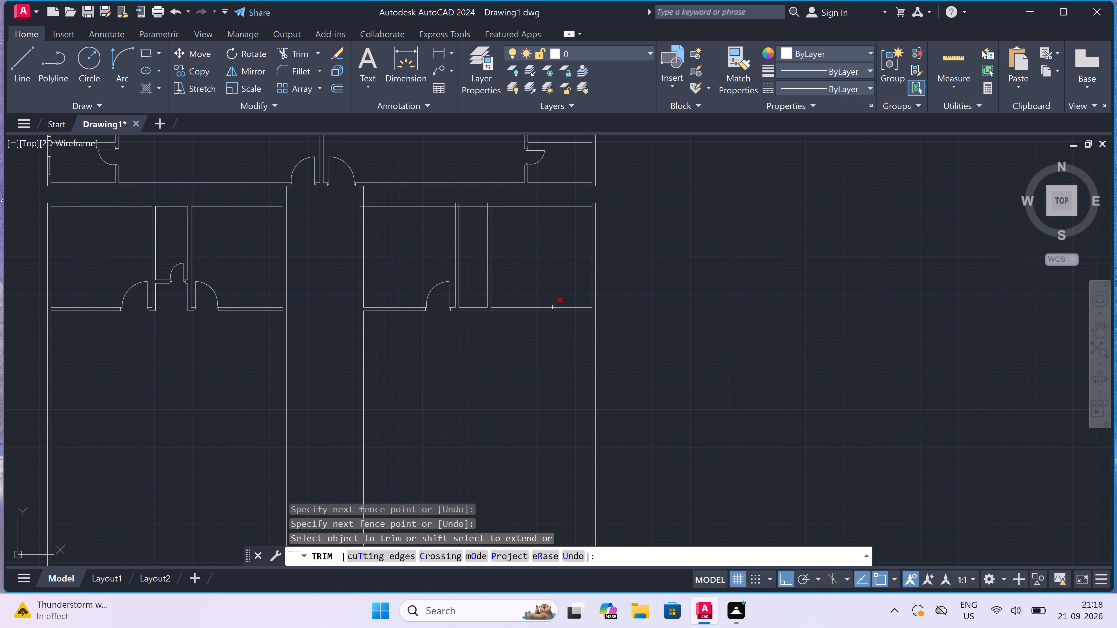
scroll(454, 200, "up", 4)
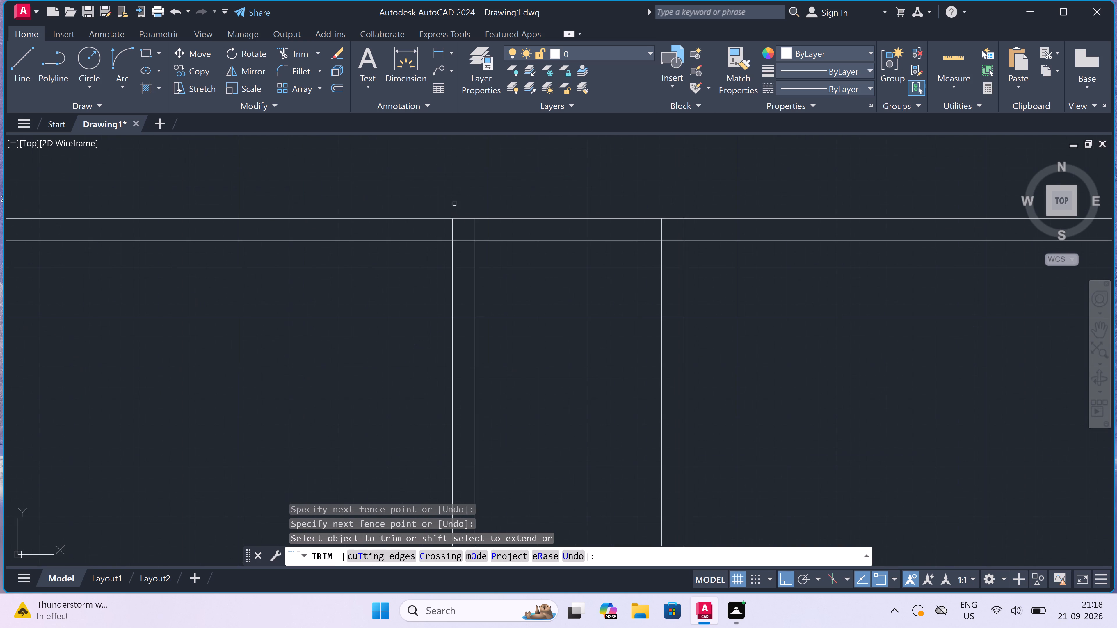
scroll(453, 227, "up", 2)
left_click_drag(406, 242, 412, 242)
scroll(610, 246, "down", 3)
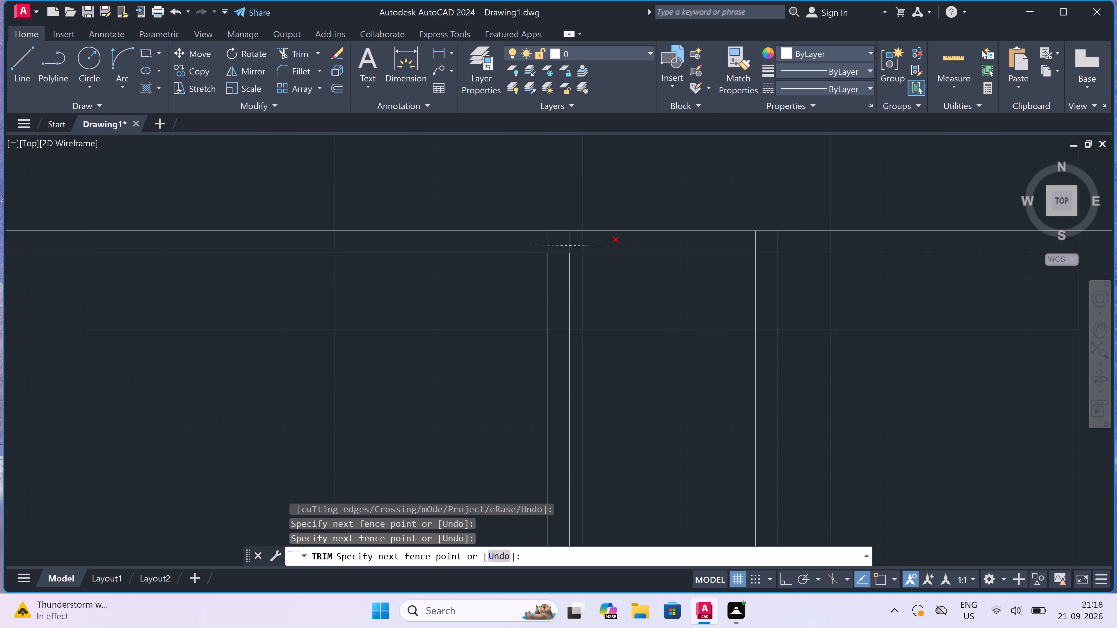
scroll(610, 246, "down", 1)
scroll(674, 247, "up", 3)
left_click(688, 243)
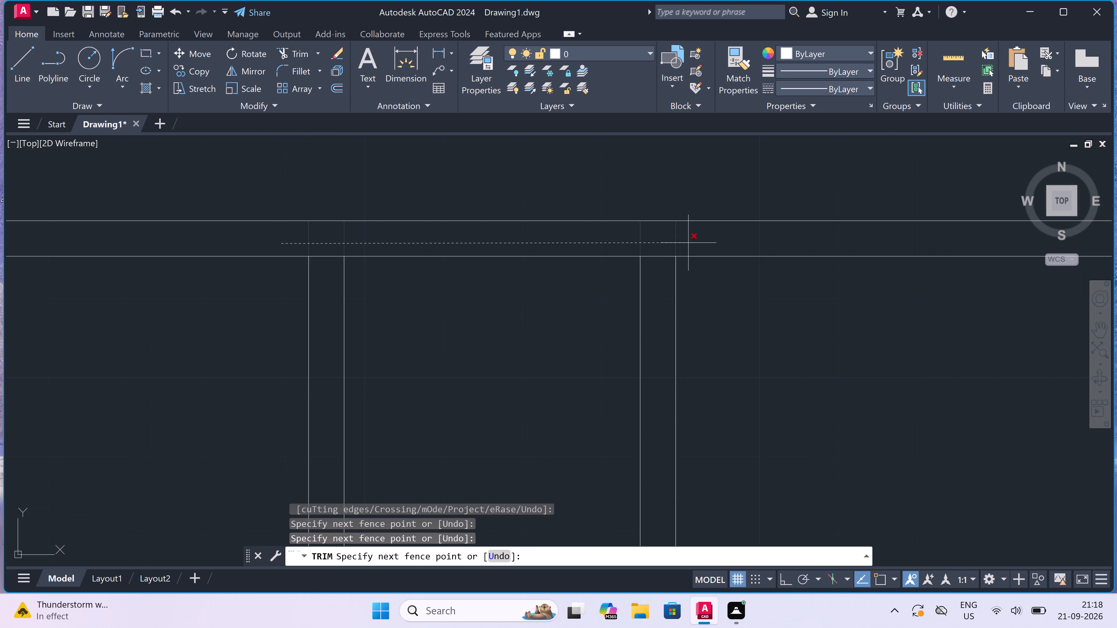
Trim the upper wall's inner line between the faces of each right-block partition to open both wall junctions.
left_click(663, 240)
left_click(653, 275)
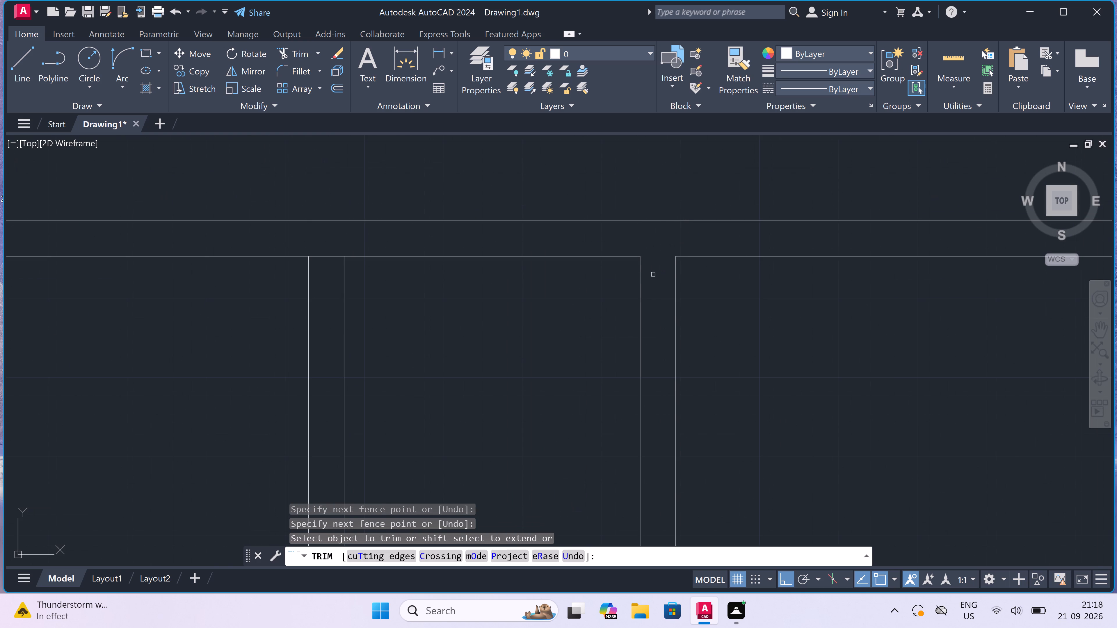
scroll(653, 275, "down", 3)
scroll(556, 268, "up", 2)
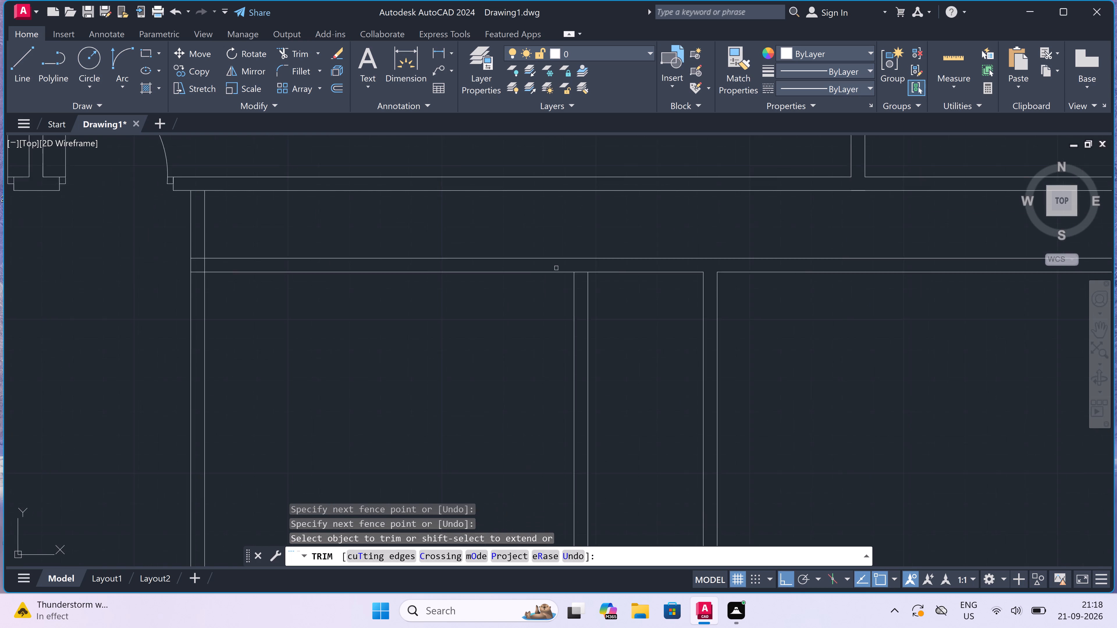
scroll(556, 268, "up", 1)
scroll(620, 268, "up", 2)
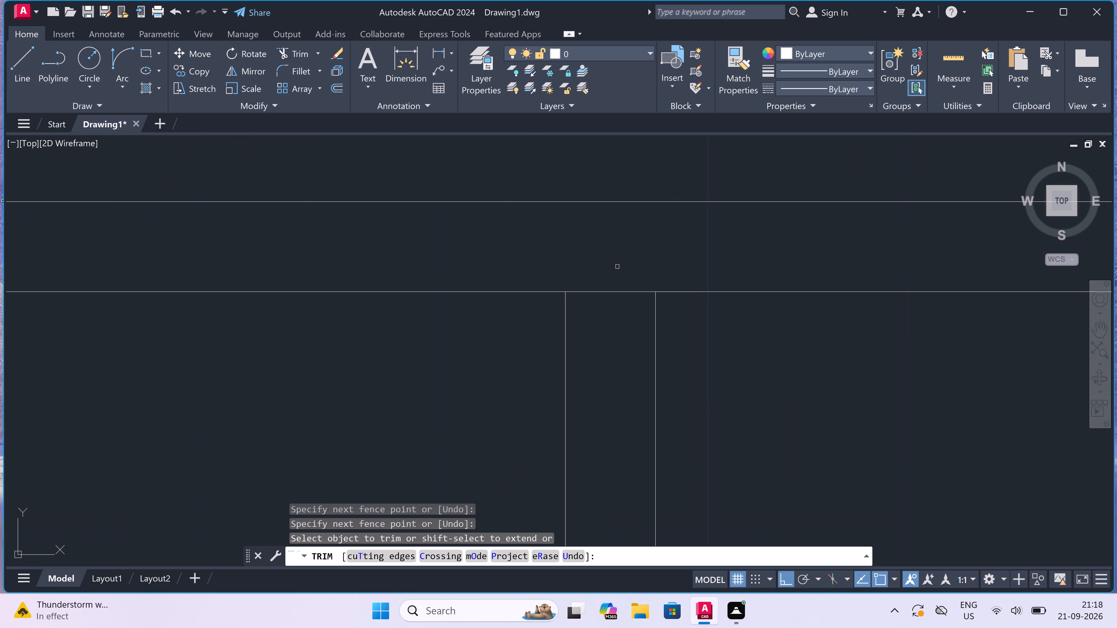
left_click(611, 262)
left_click(611, 319)
Trim the overlapping lines where the right block's upper wall meets its passage-side wall to join the two walls.
scroll(611, 319, "down", 5)
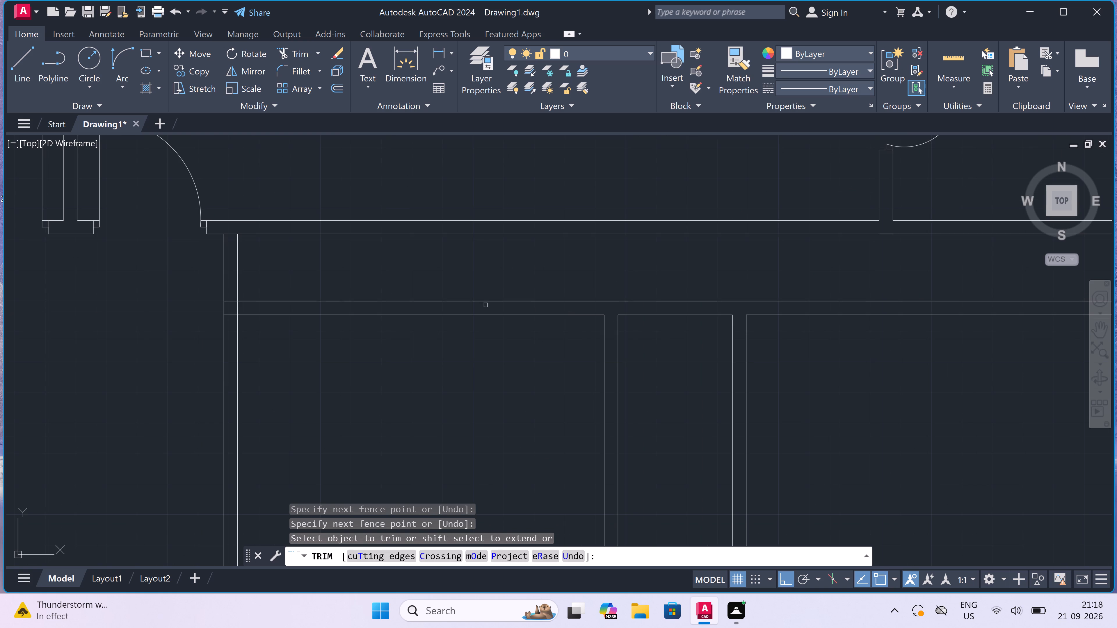
scroll(199, 302, "up", 3)
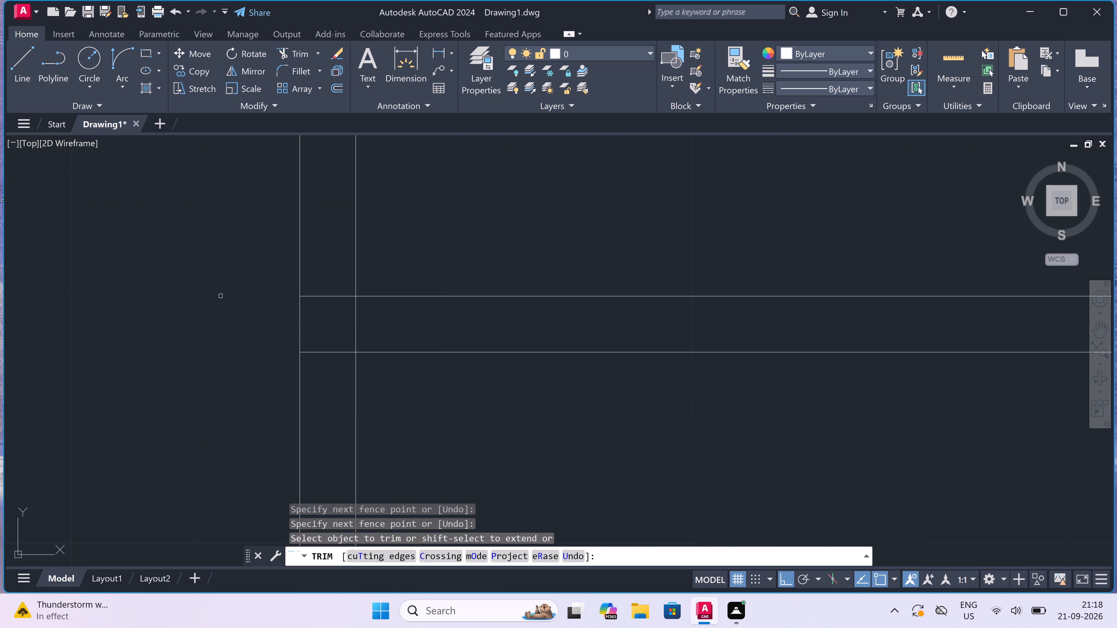
left_click(322, 270)
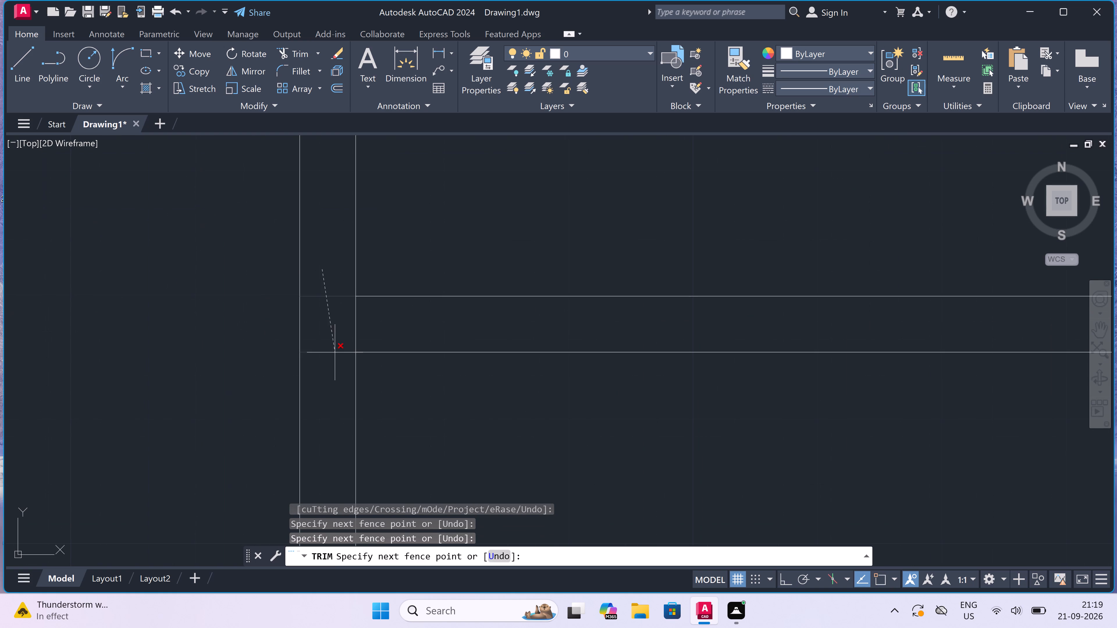
left_click(337, 368)
left_click(348, 325)
left_click(368, 324)
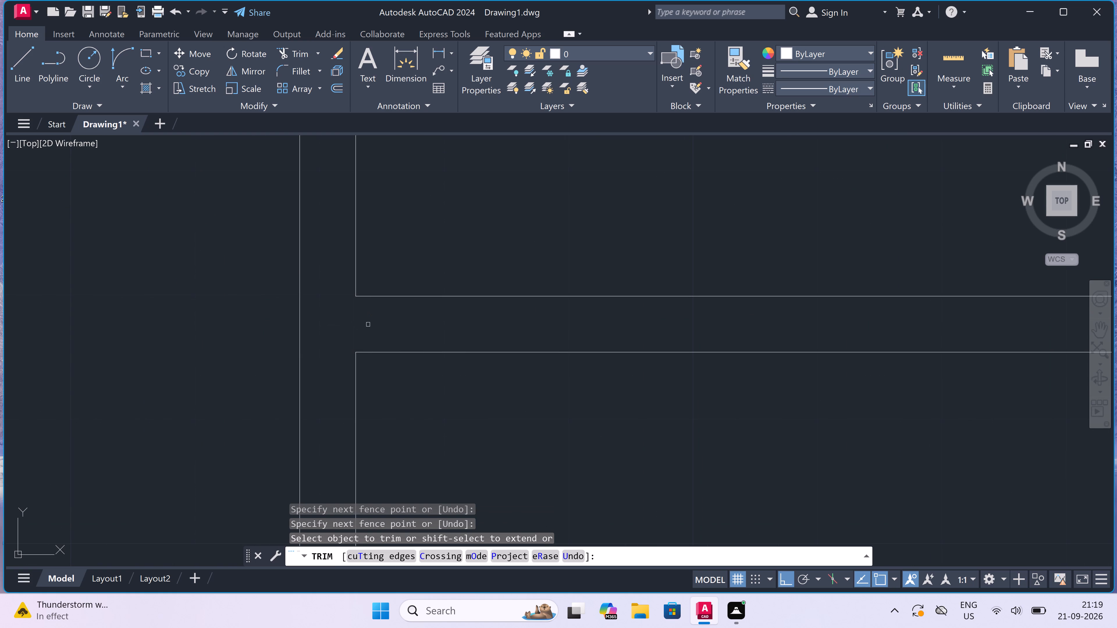
scroll(368, 323, "down", 7)
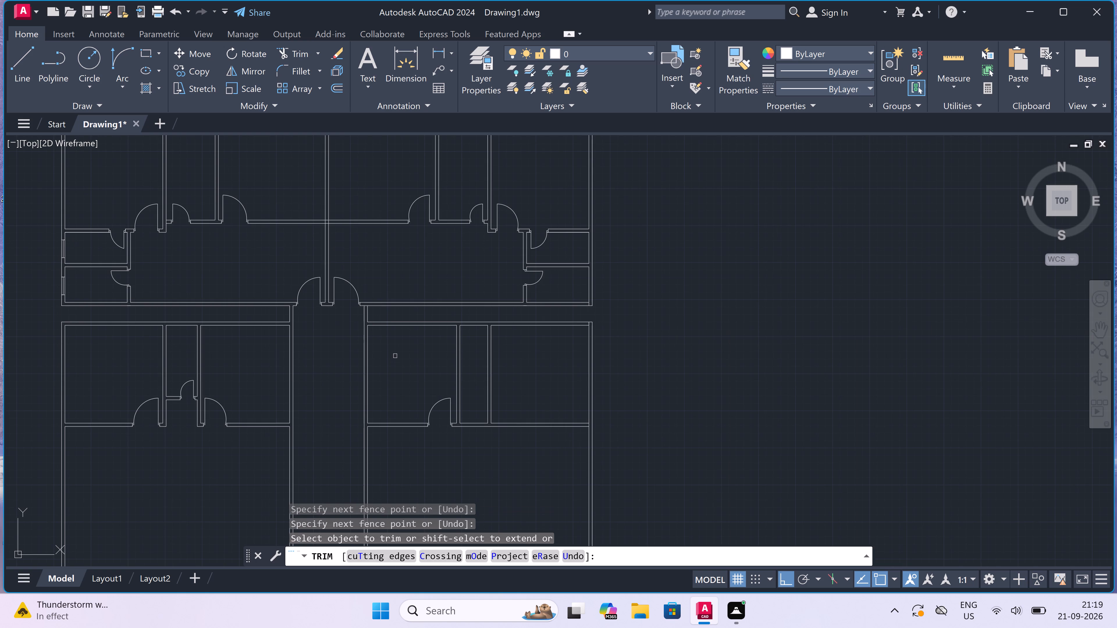
key("Escape")
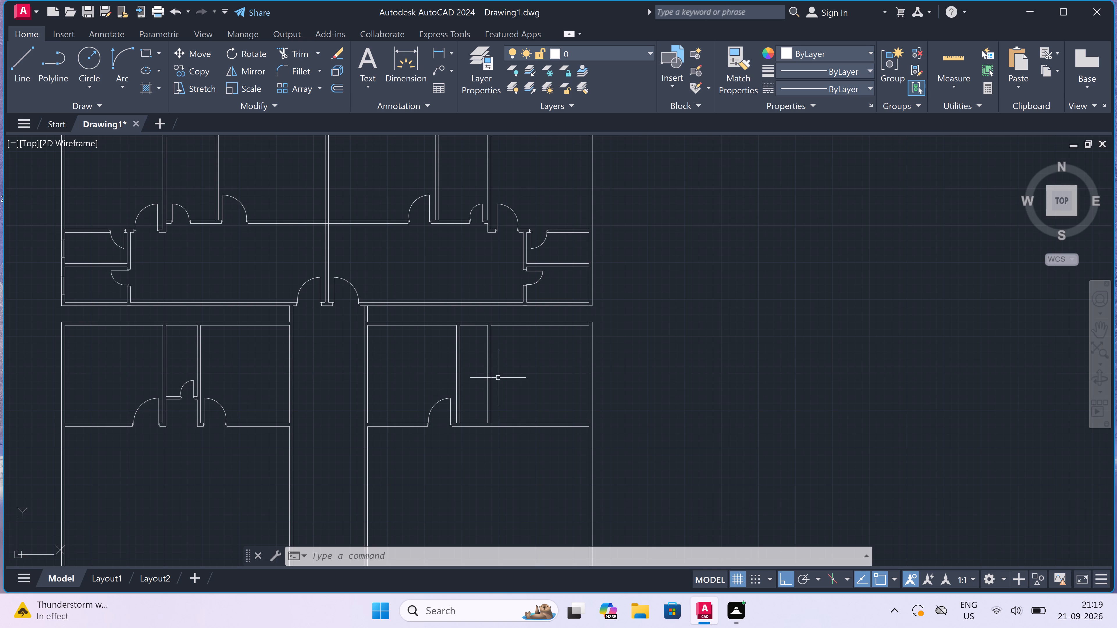
Offset the upper wall's inner line 8' down into the narrow room between the two right-block partitions.
scroll(465, 372, "up", 2)
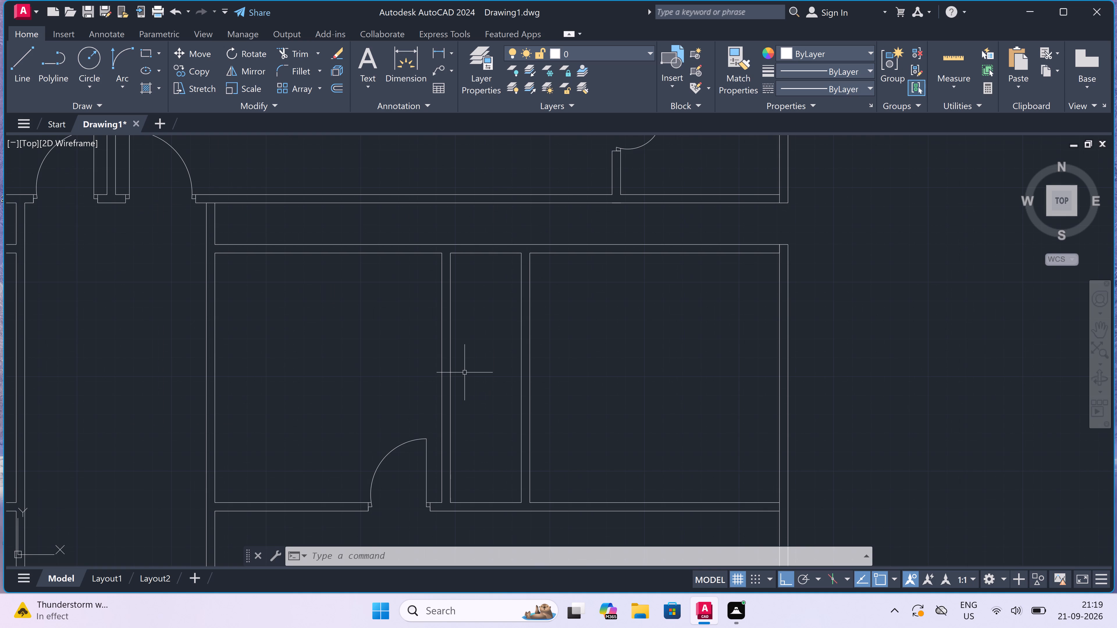
key("Escape")
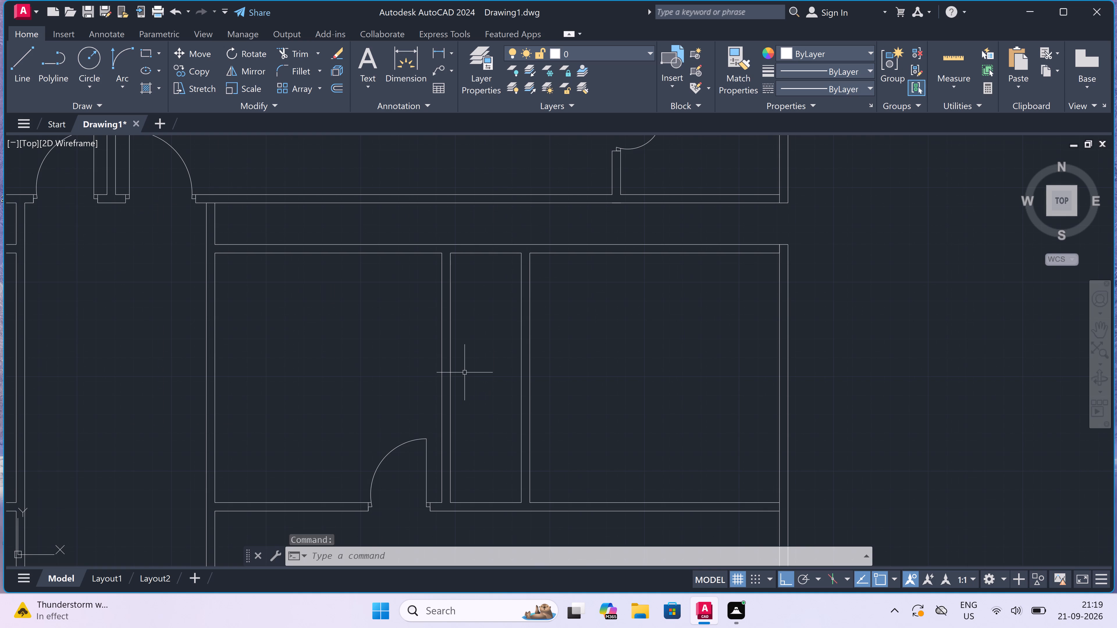
type("o")
key("space")
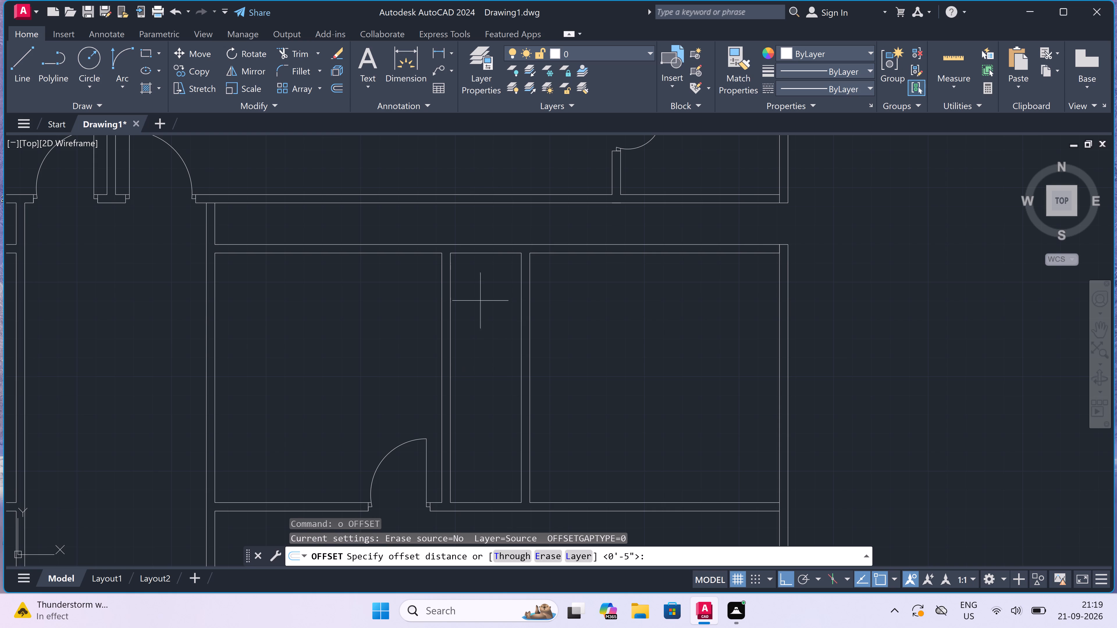
left_click(481, 255)
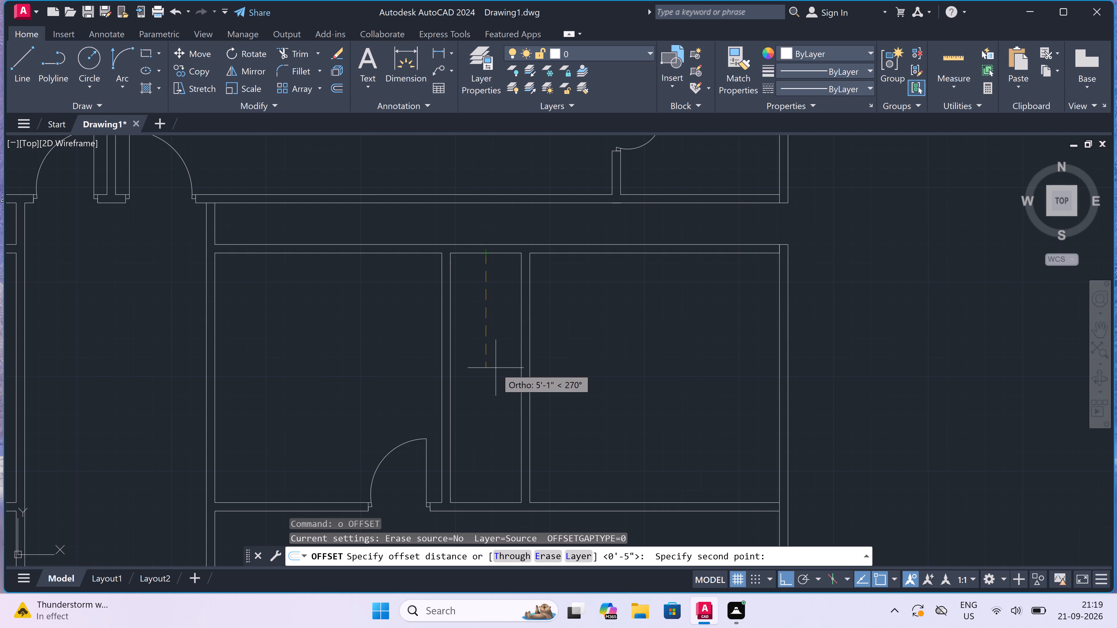
type("8'")
key("space")
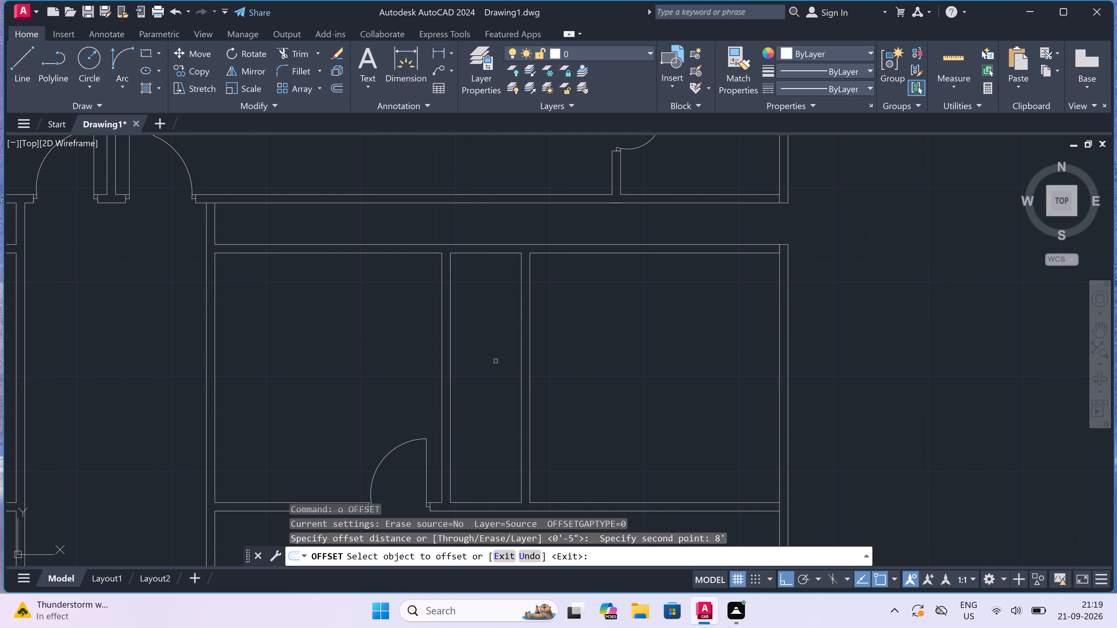
left_click(478, 253)
left_click(481, 292)
scroll(481, 292, "down", 2)
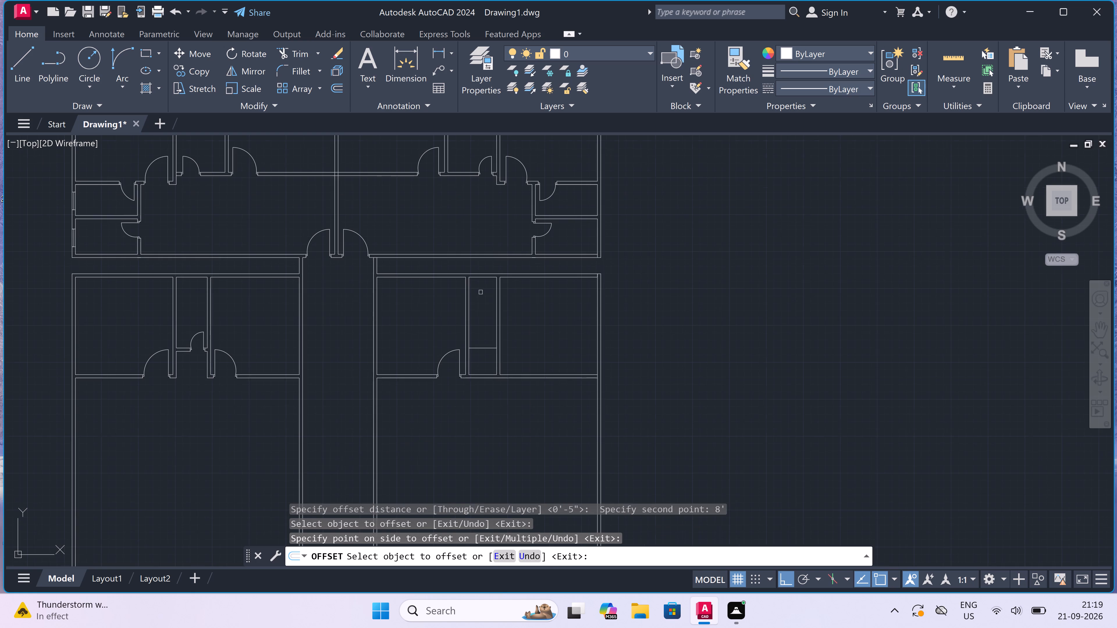
scroll(480, 364, "up", 1)
scroll(476, 332, "up", 2)
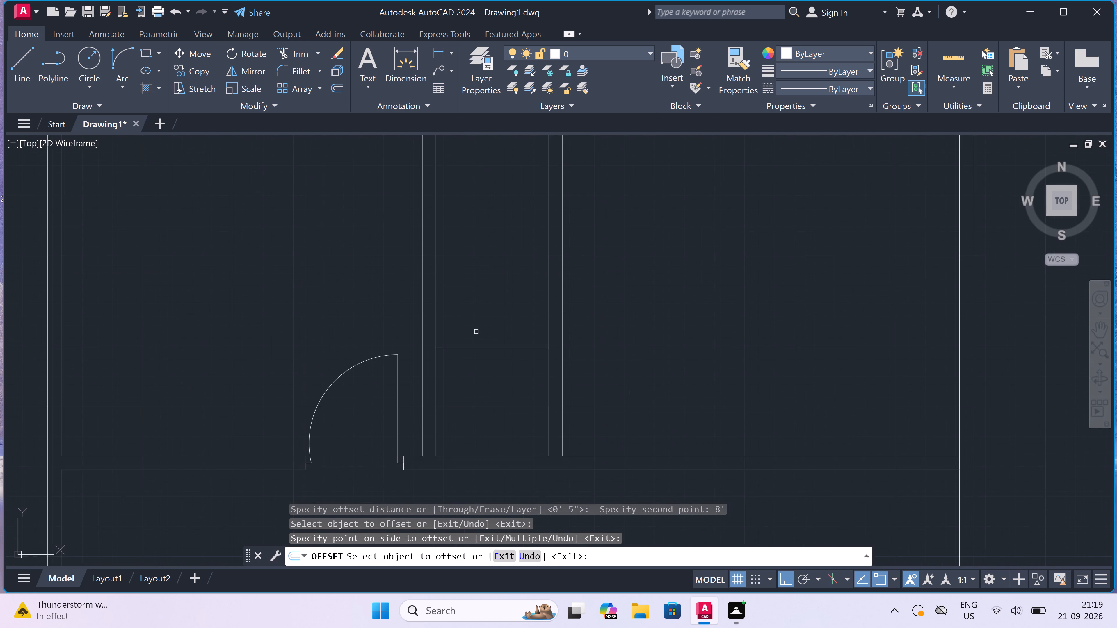
key("Escape")
Offset the new cross line in the narrow room 4.5" downward to form the cross wall's thickness.
key("space")
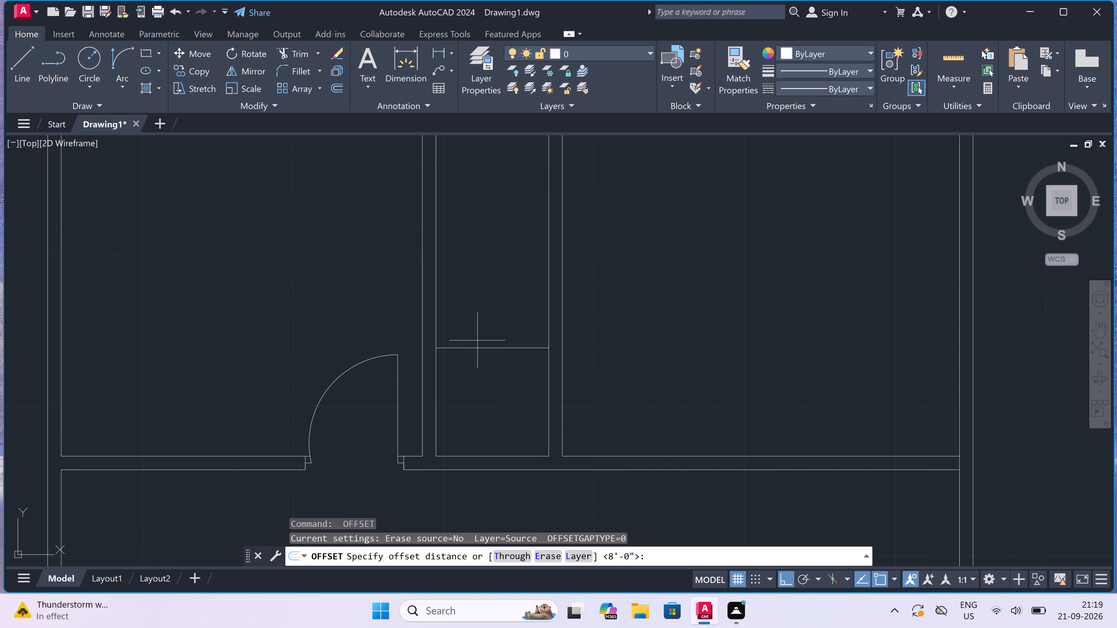
double_click(481, 348)
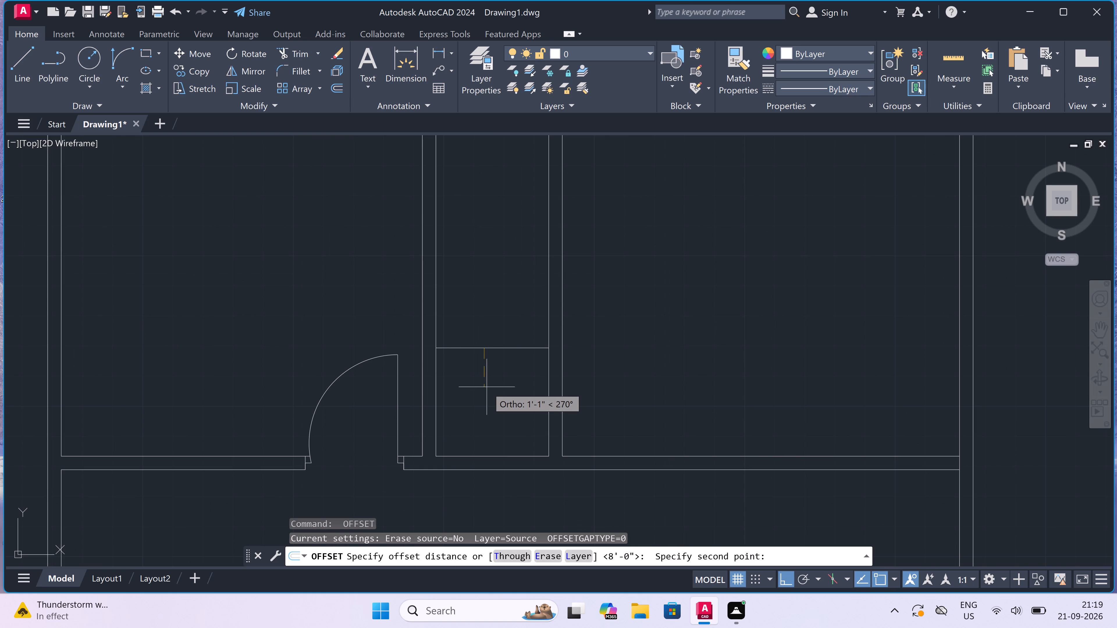
key("4")
type(".5")
type("\"")
key("space")
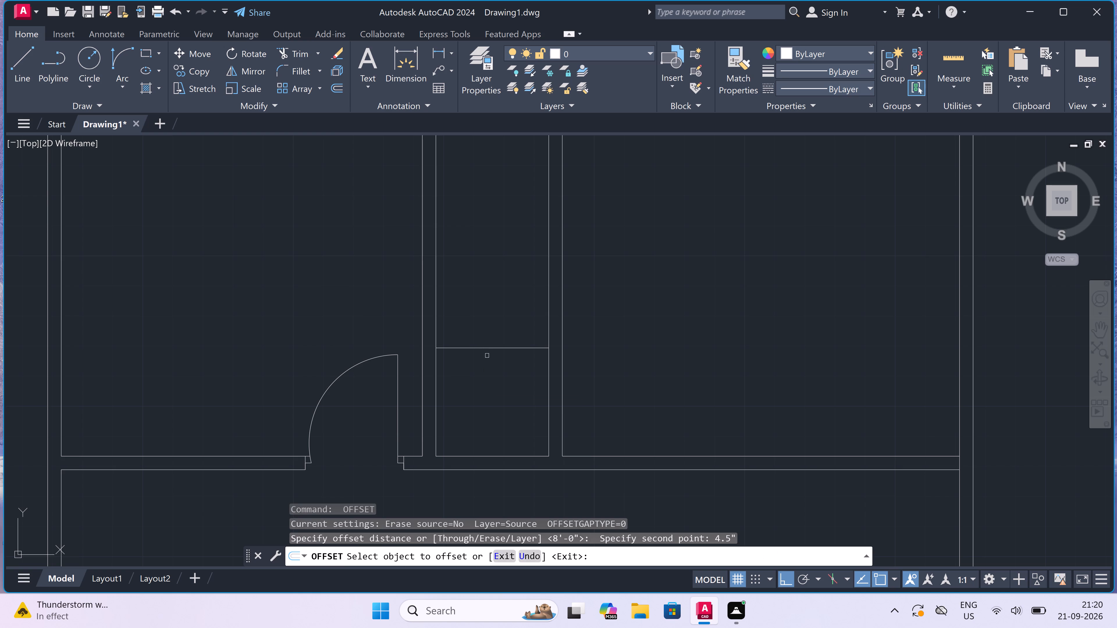
left_click_drag(482, 347, 482, 363)
left_click(483, 370)
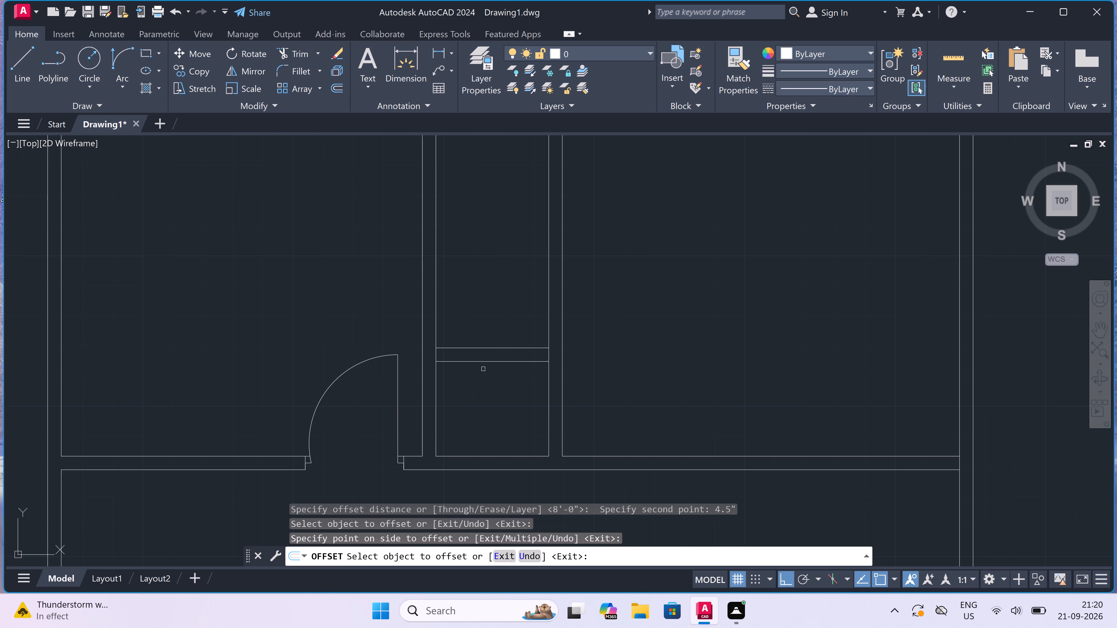
key("Escape")
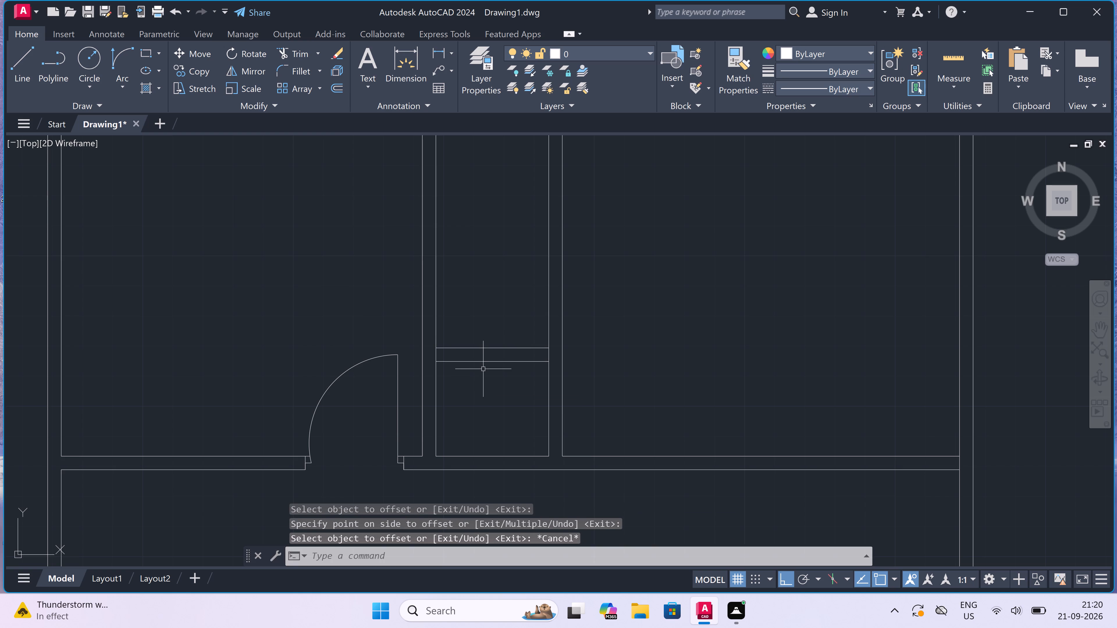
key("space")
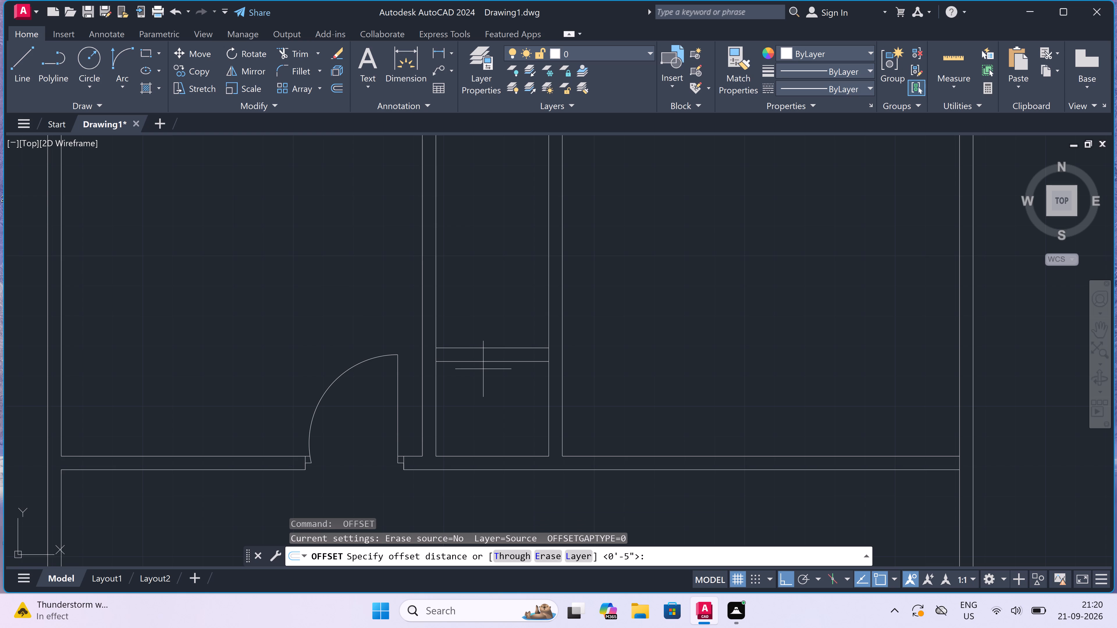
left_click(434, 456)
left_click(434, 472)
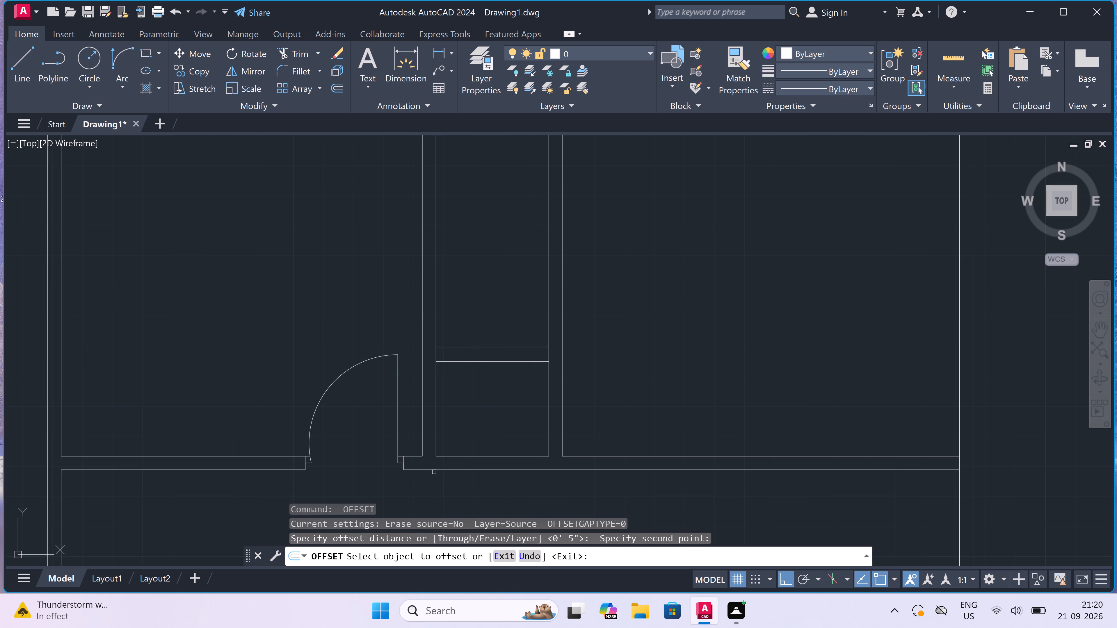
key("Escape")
Draw a short line across the dividing wall, continuing the narrow-room face of the partition beside the door.
type("l")
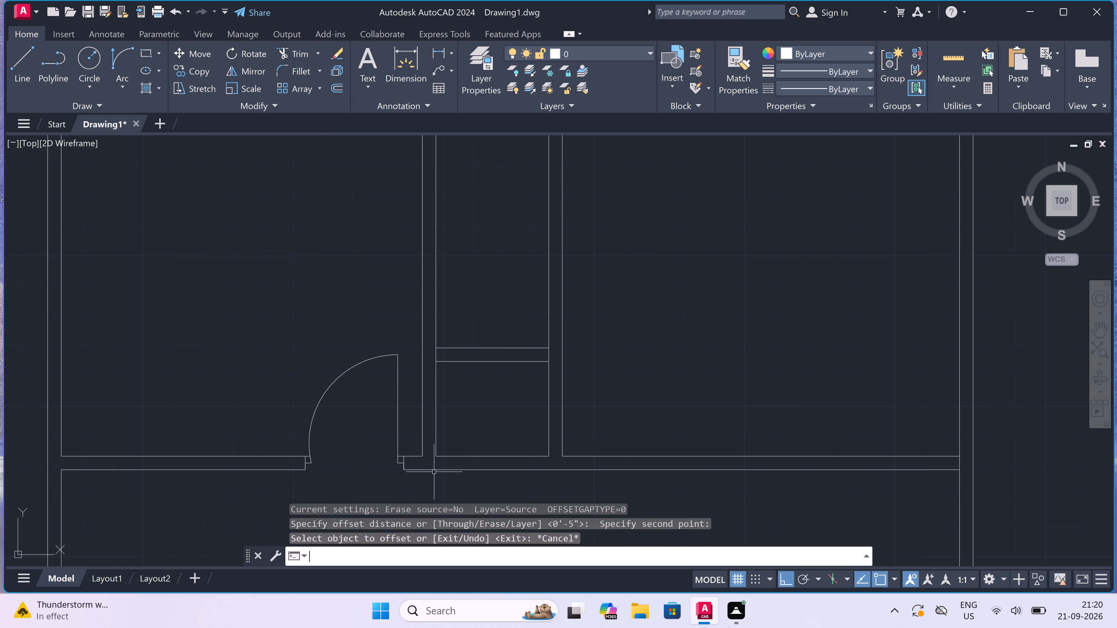
key("space")
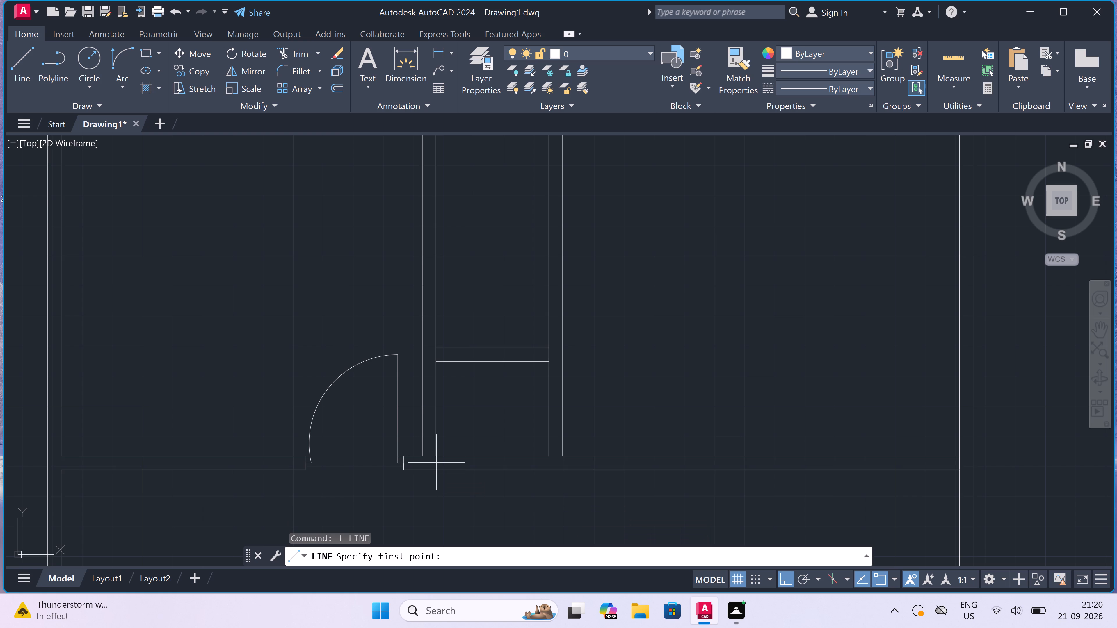
left_click(435, 458)
scroll(433, 474, "up", 2)
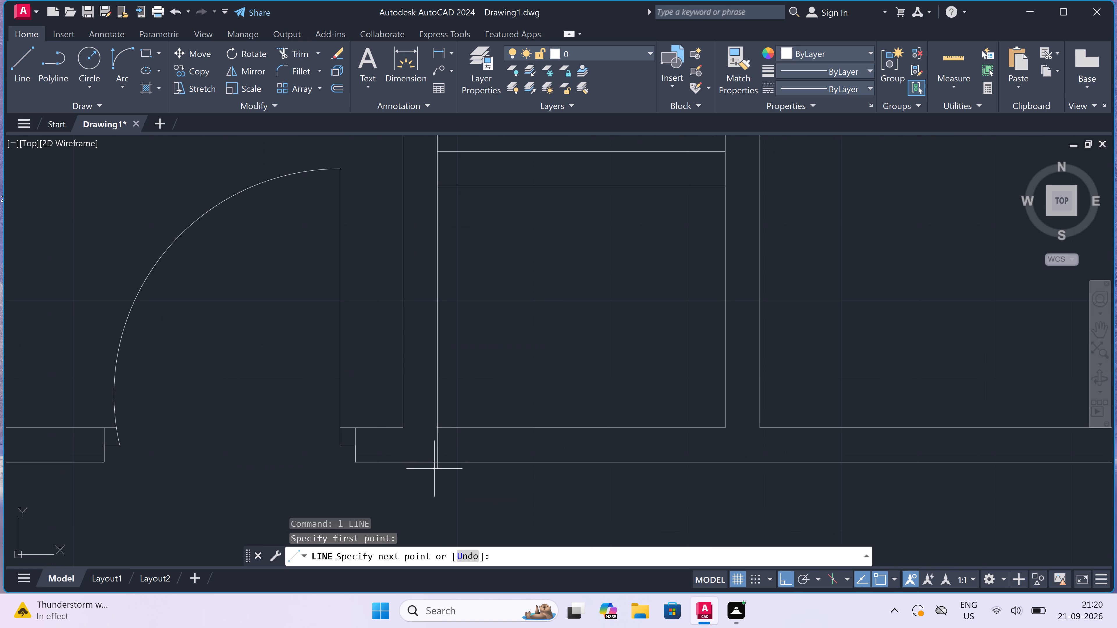
left_click(435, 464)
key("Escape")
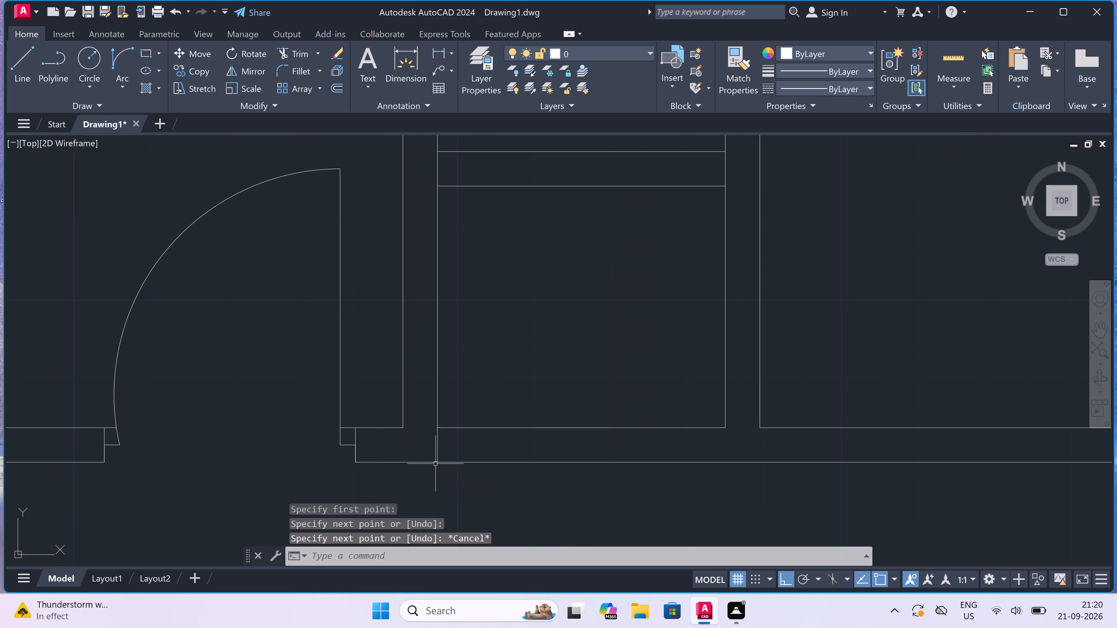
Draw two short lines across the right block's dividing wall, continuing both faces of the narrow room's right-hand partition.
key("space")
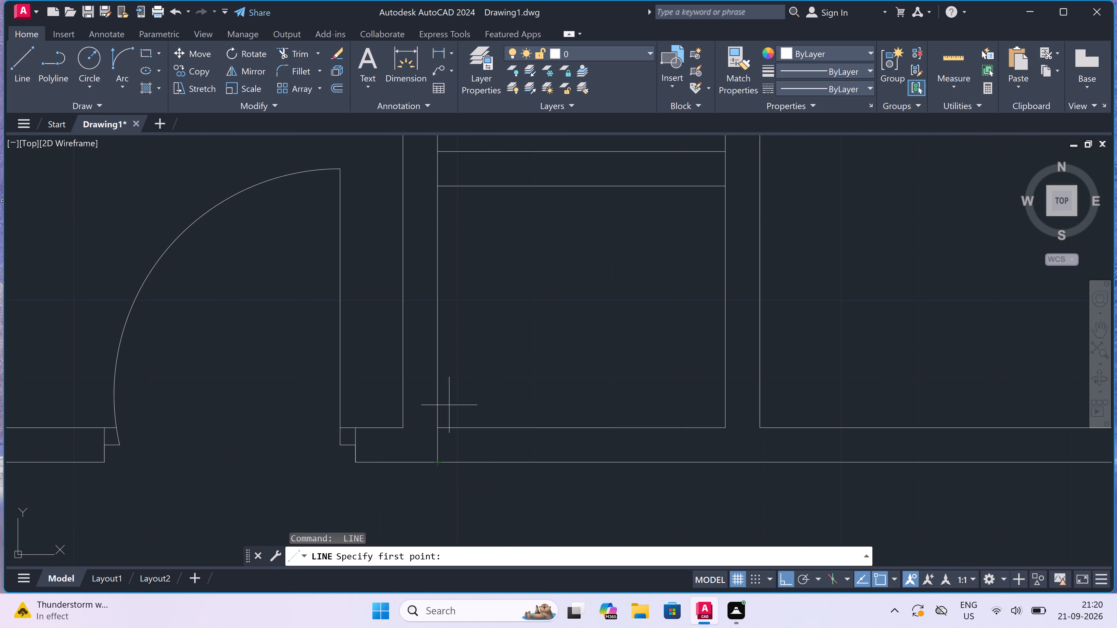
scroll(486, 427, "down", 3)
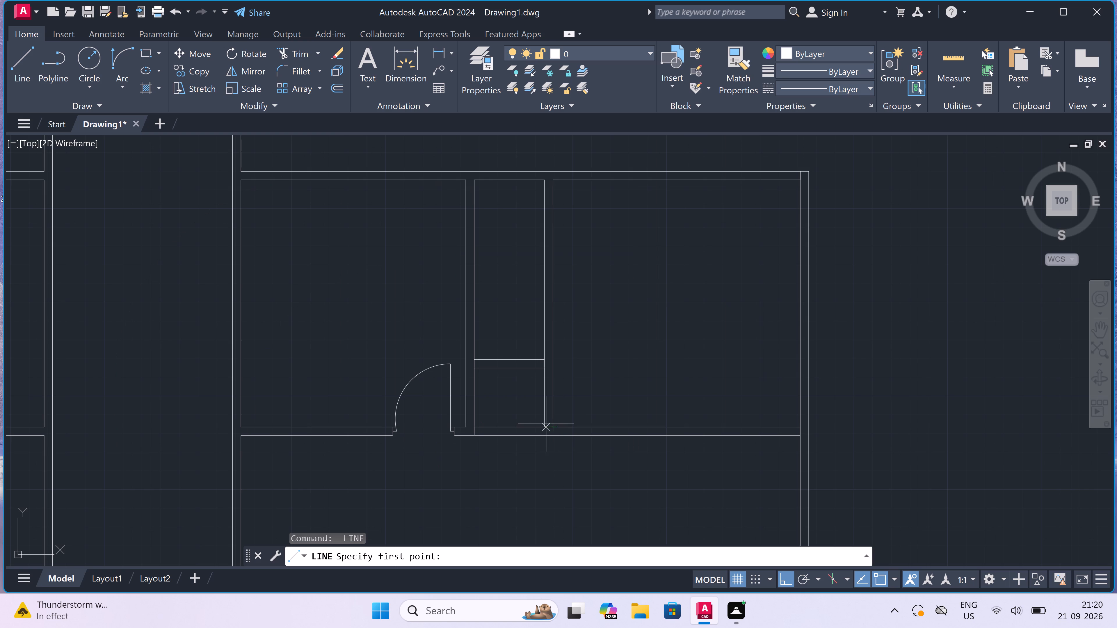
scroll(546, 424, "up", 2)
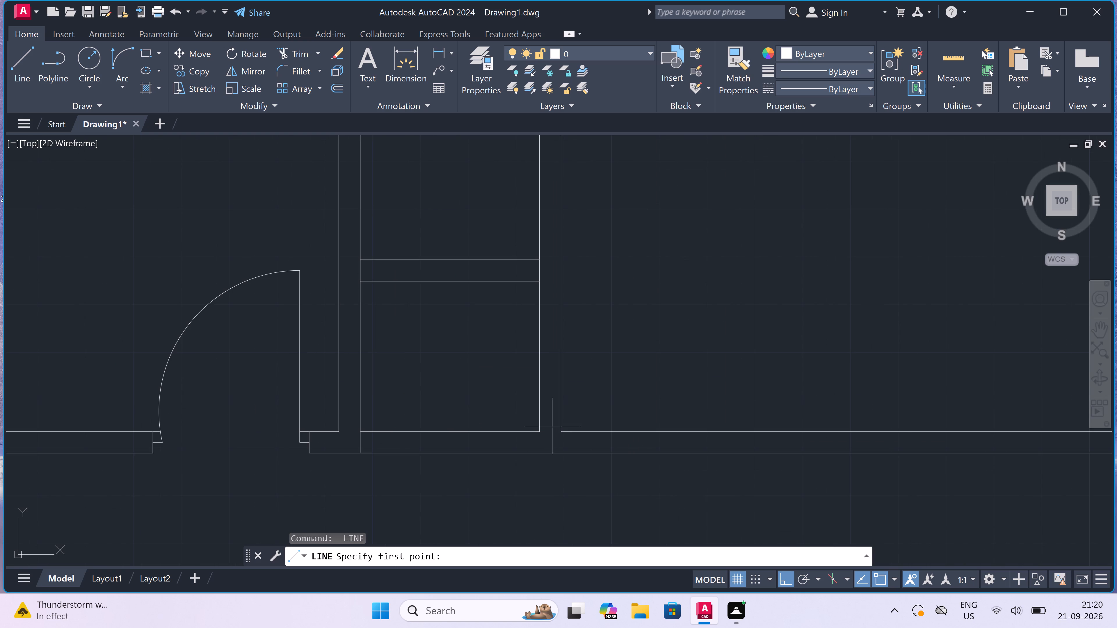
left_click(558, 433)
left_click(561, 451)
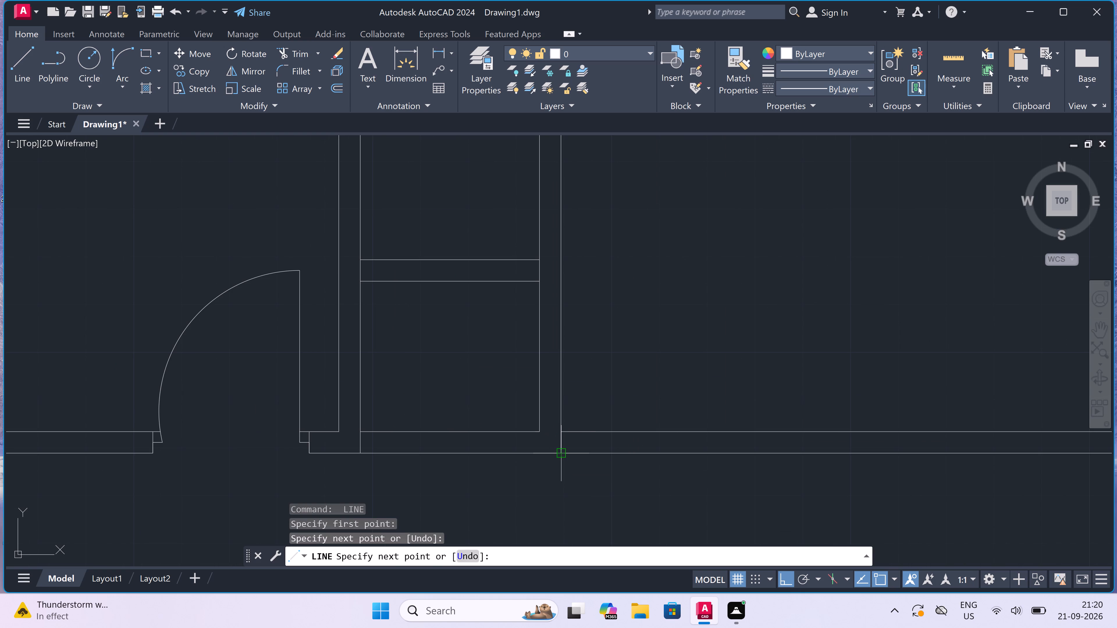
key("Escape")
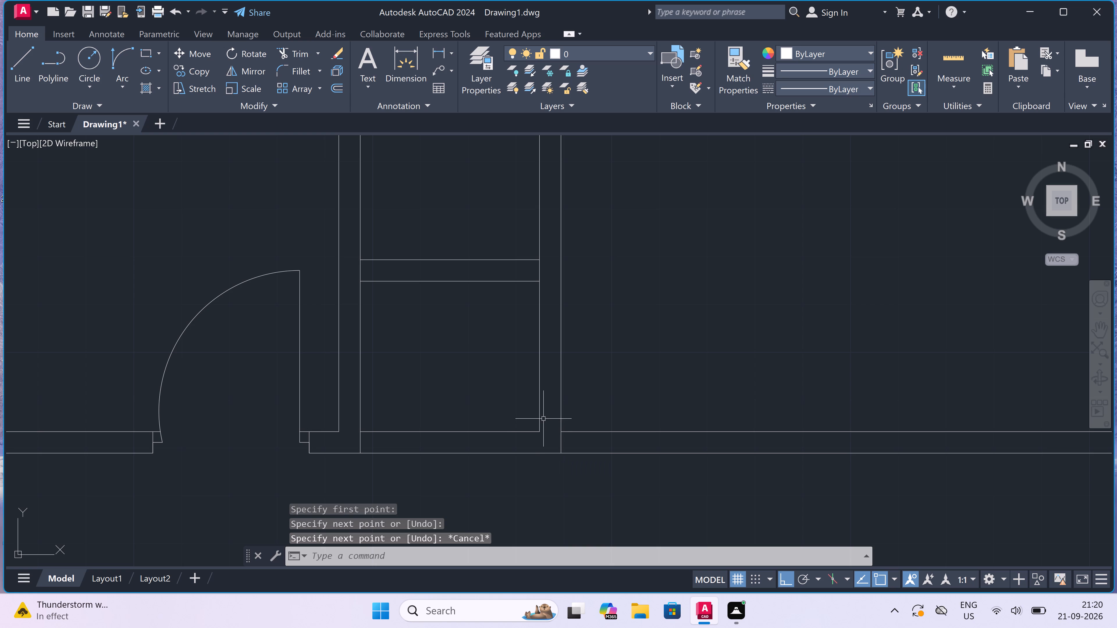
key("space")
left_click(536, 431)
left_click(538, 449)
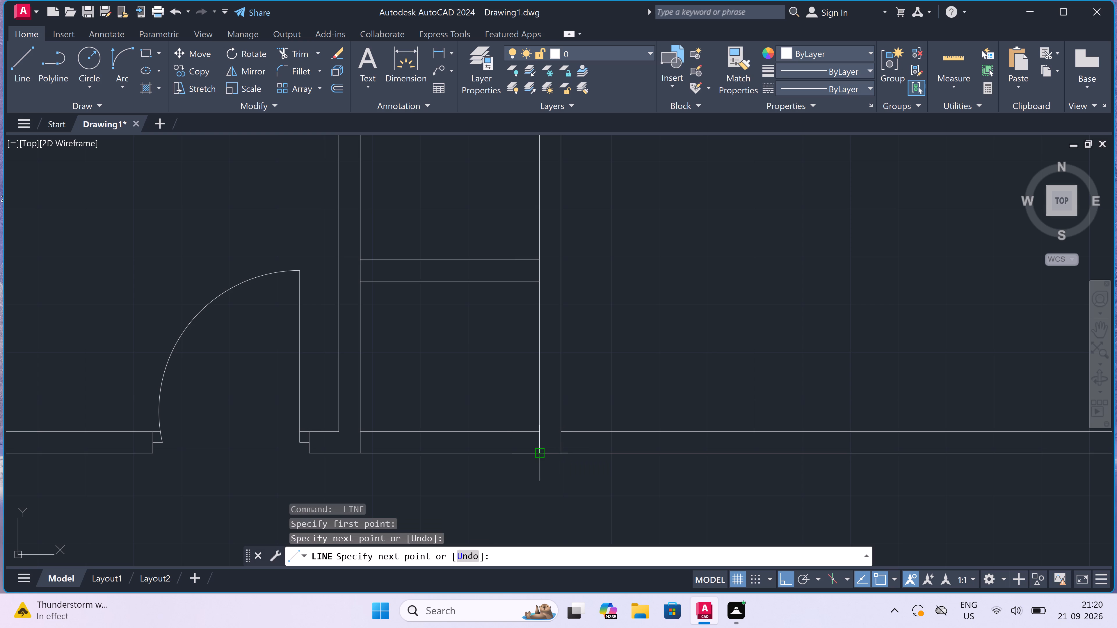
key("Escape")
Trim both dividing-wall lines between the two partitions to open the lower end of the right block's narrow room.
type("tr")
key("space")
left_click_drag(486, 396, 487, 403)
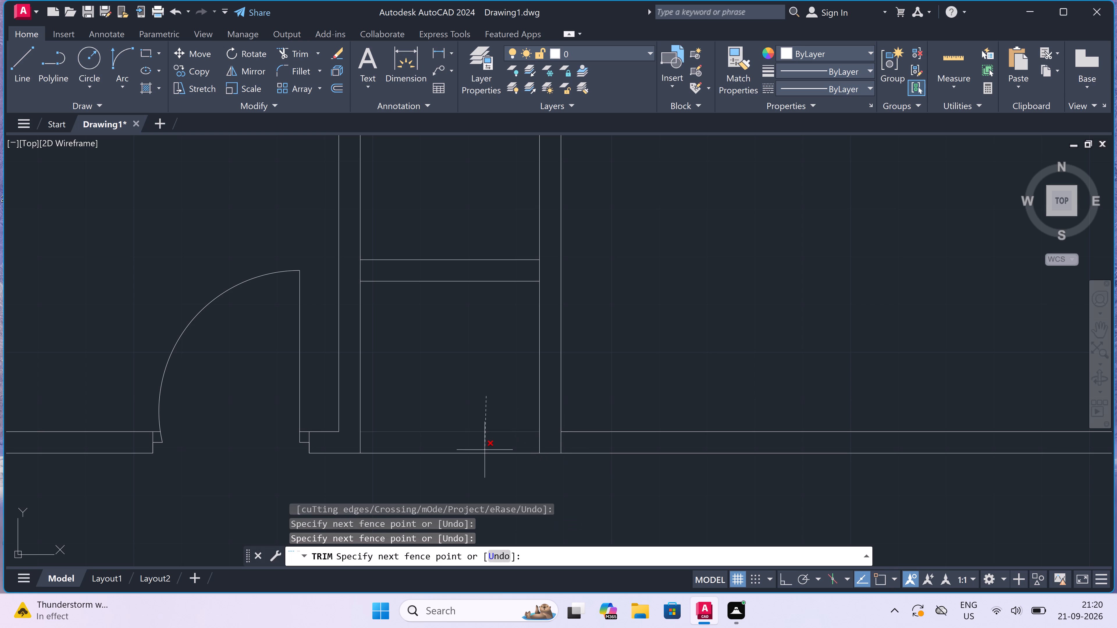
left_click(485, 450)
left_click(485, 456)
left_click(479, 425)
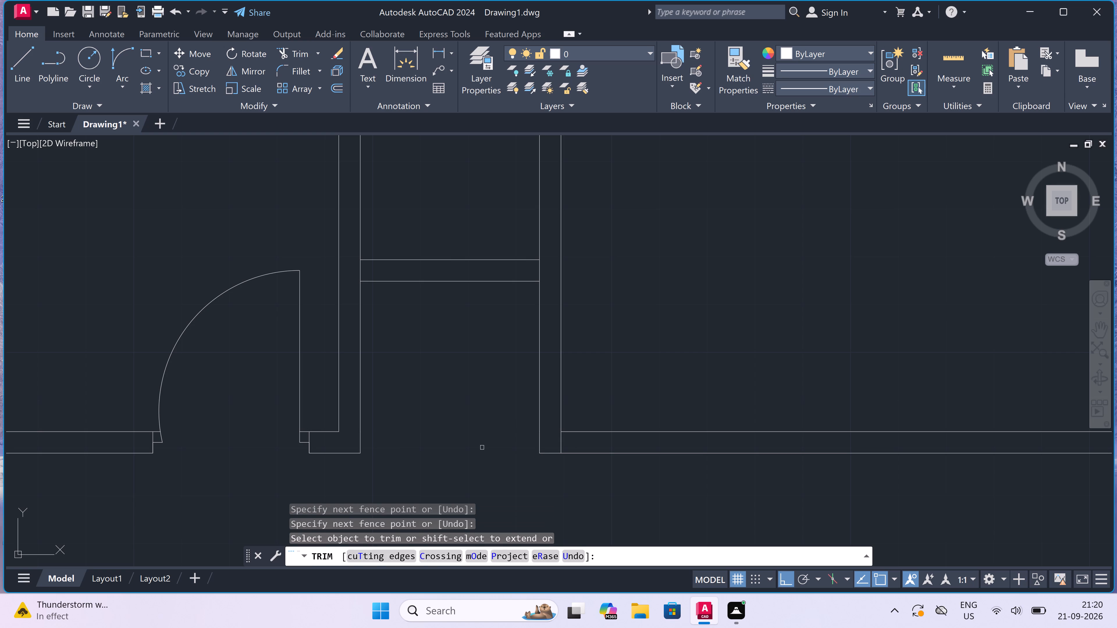
scroll(479, 425, "down", 2)
scroll(452, 335, "up", 3)
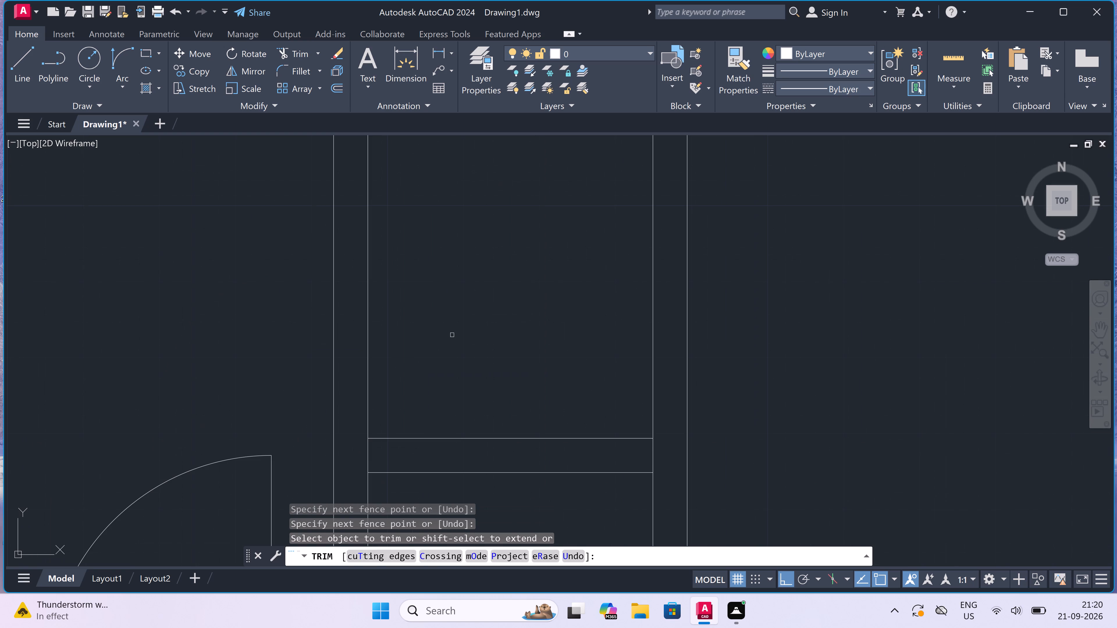
key("Escape")
Draw a jamb line across the narrow room's cross wall near its right-hand partition, with a 2" stop and a 2' upward door leaf.
scroll(452, 335, "down", 5)
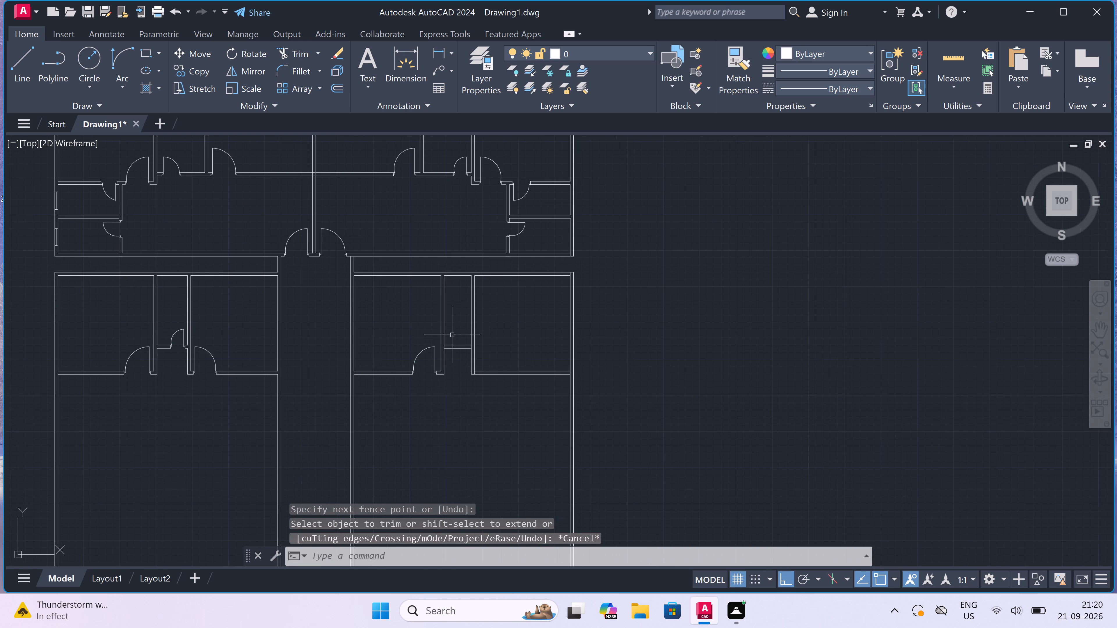
scroll(473, 342, "up", 4)
scroll(440, 326, "down", 4)
scroll(419, 301, "up", 4)
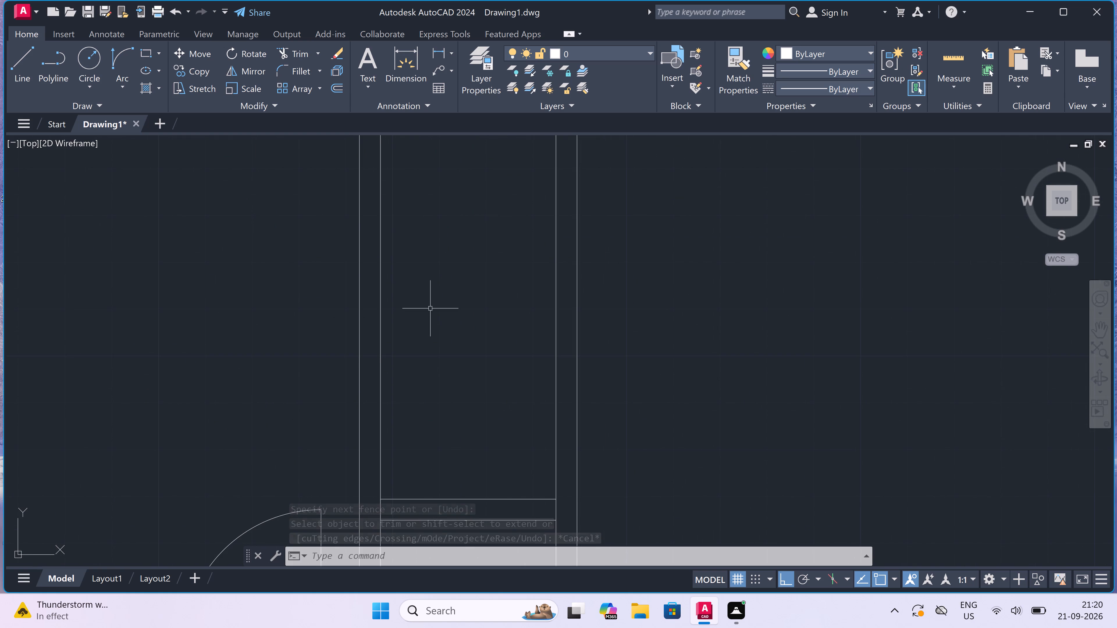
scroll(509, 389, "down", 3)
scroll(511, 416, "up", 4)
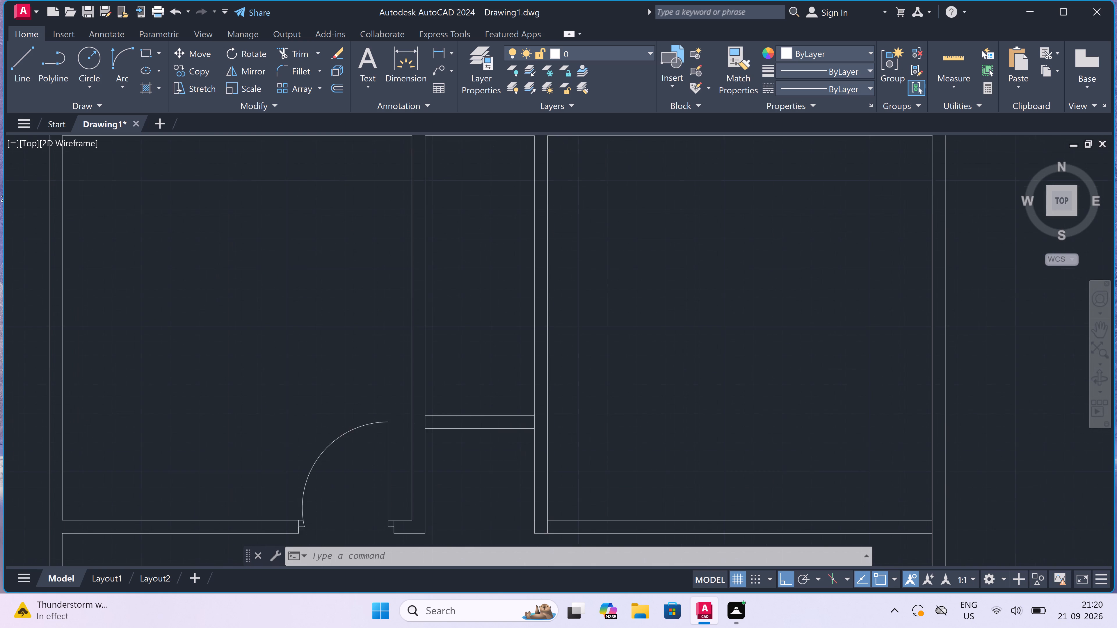
type("l")
key("space")
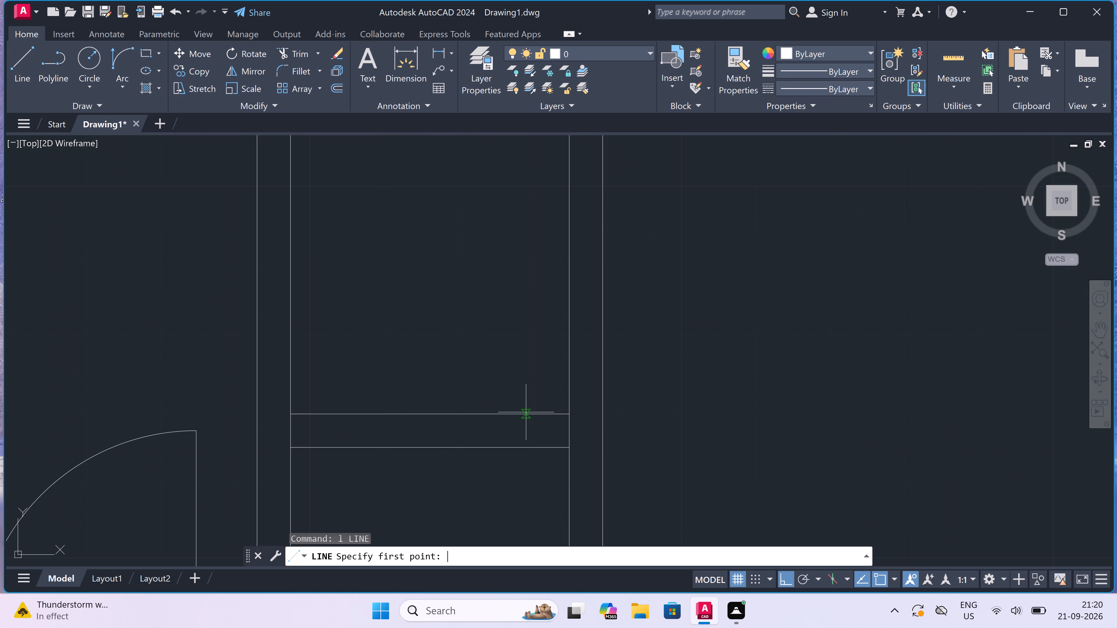
left_click(547, 415)
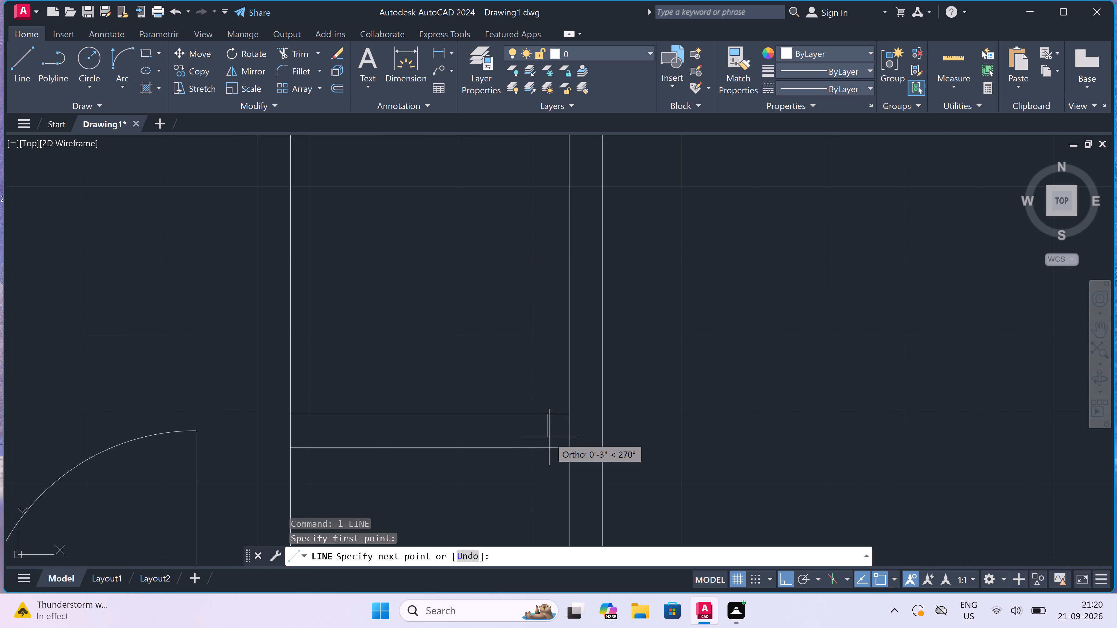
left_click(547, 444)
left_click(544, 431)
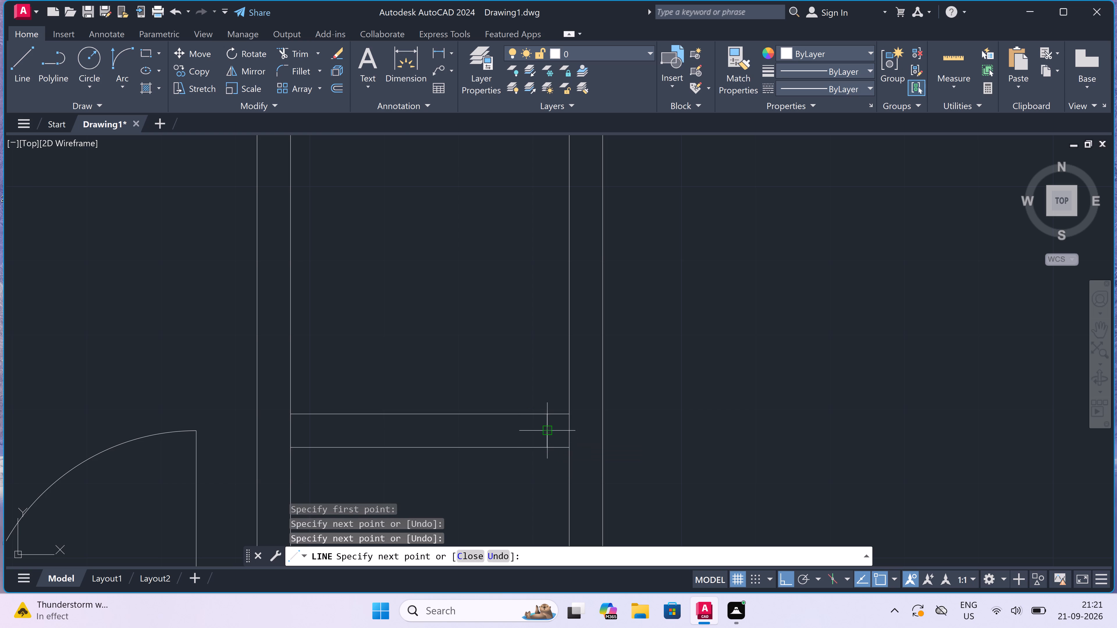
key("2")
key("shift+quotedbl")
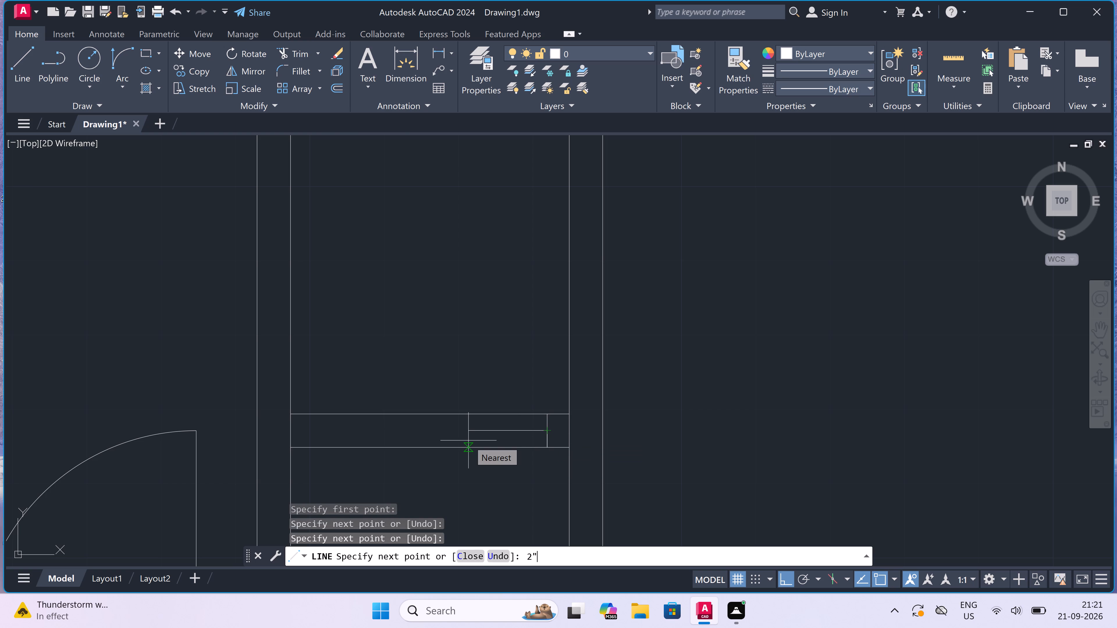
key("space")
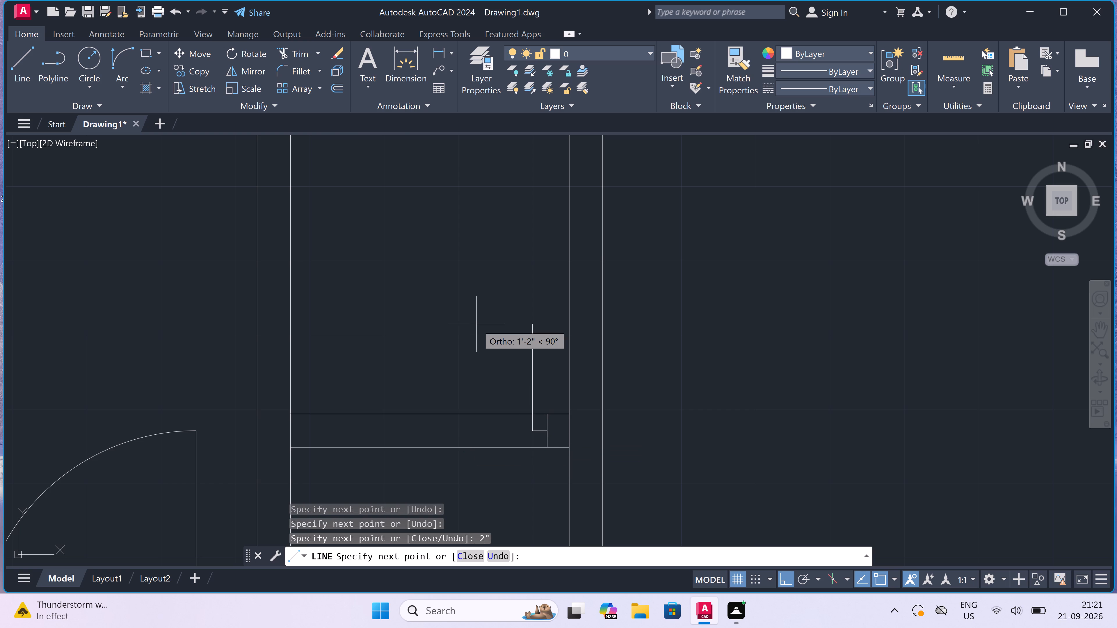
type("2'")
key("space")
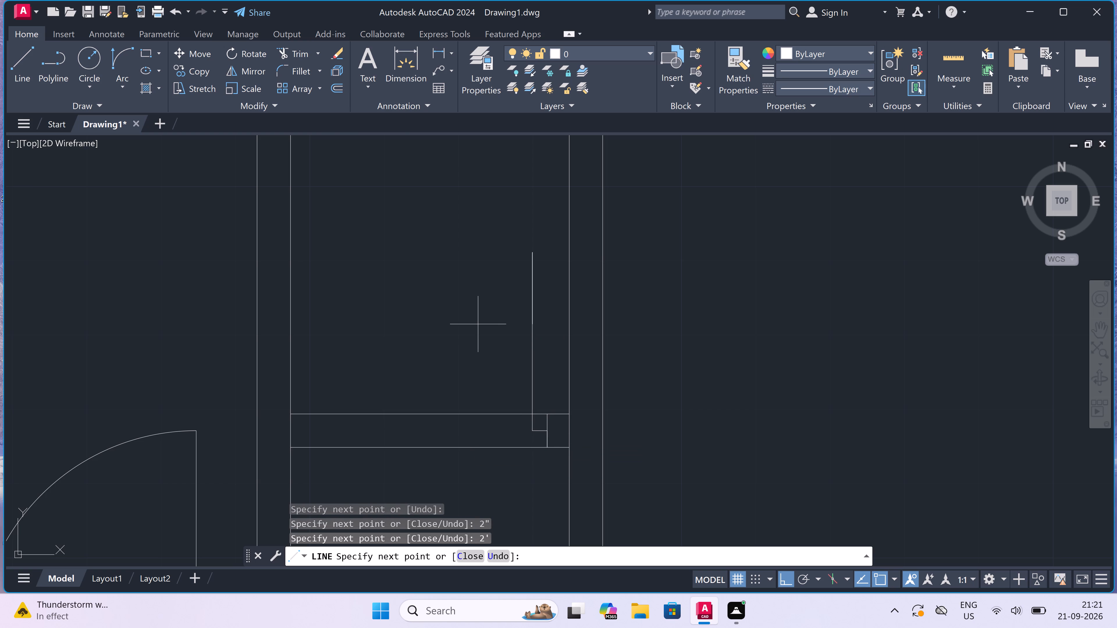
key("Escape")
Draw the opposite jamb line across the cross wall, with a 2" stop from its midpoint toward the door leaf.
key("space")
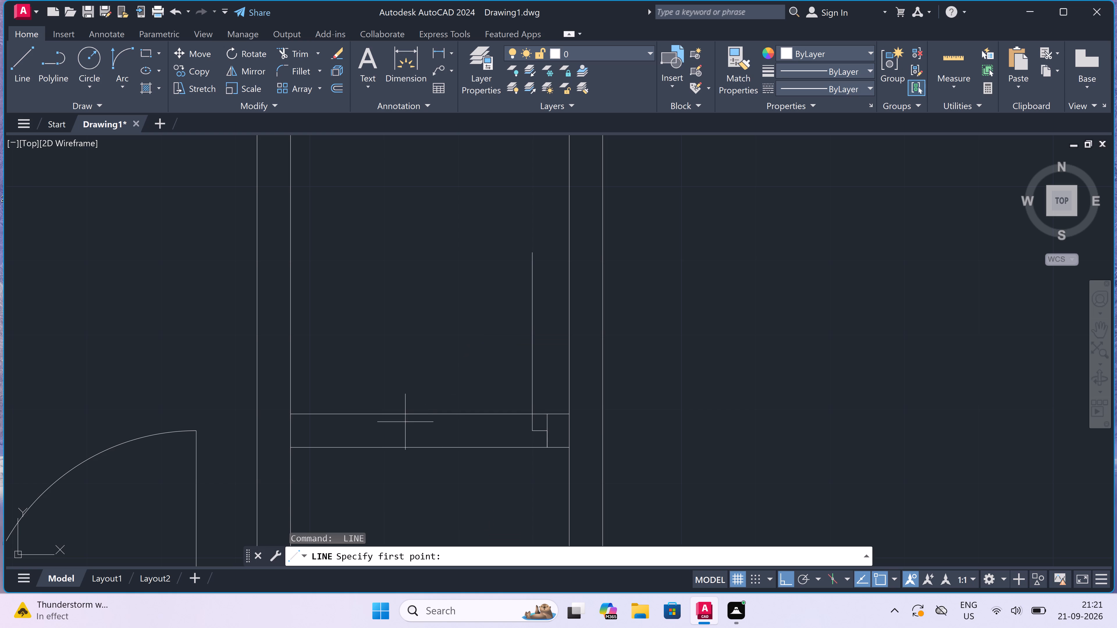
left_click_drag(389, 415, 392, 430)
left_click(393, 453)
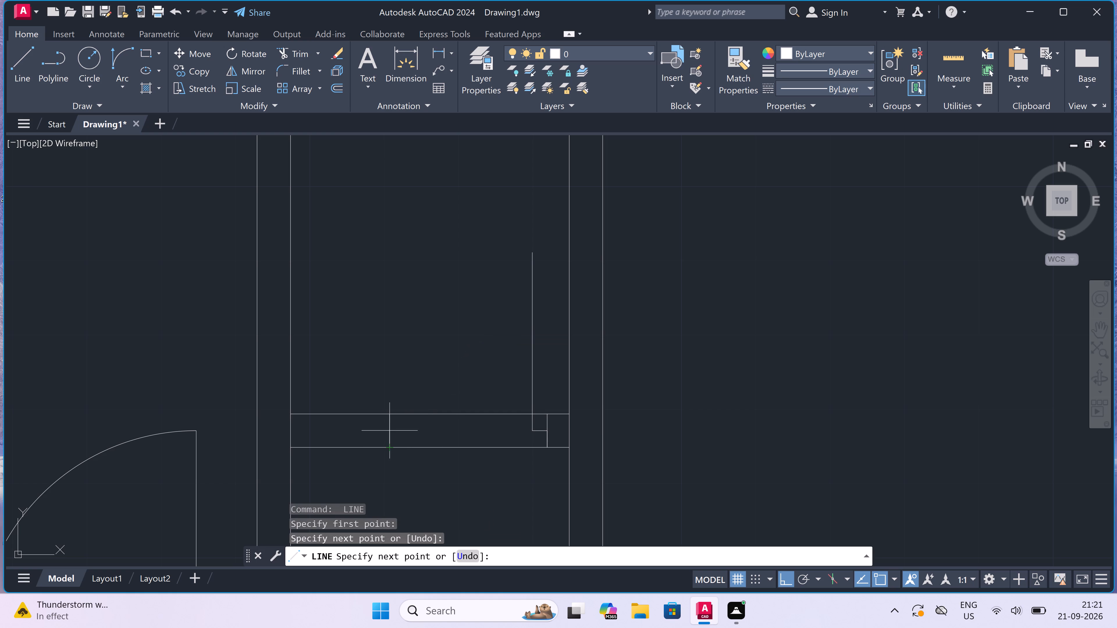
left_click(390, 427)
type("2\"")
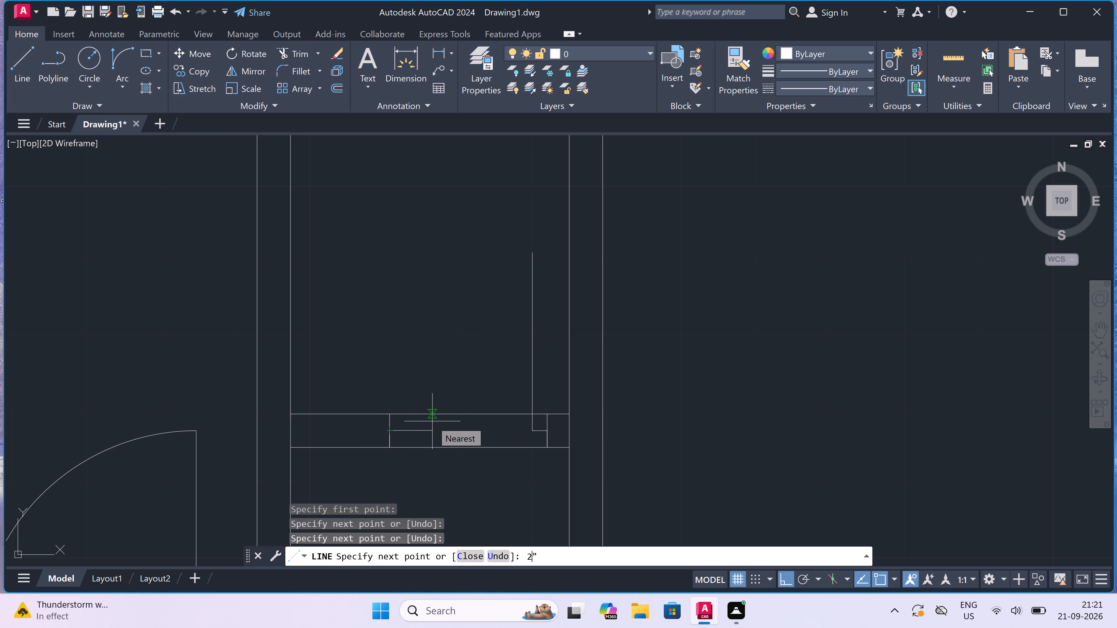
key("space")
key("Escape")
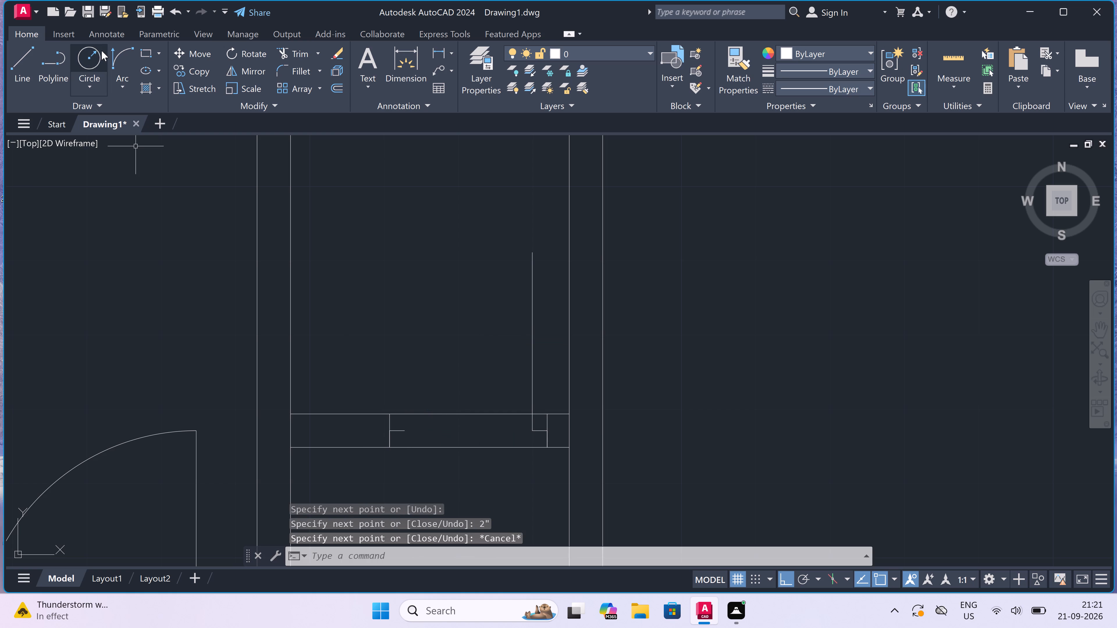
Draw the door-swing arc from the top of the leaf to the end of the opposite jamb's stop.
left_click(118, 56)
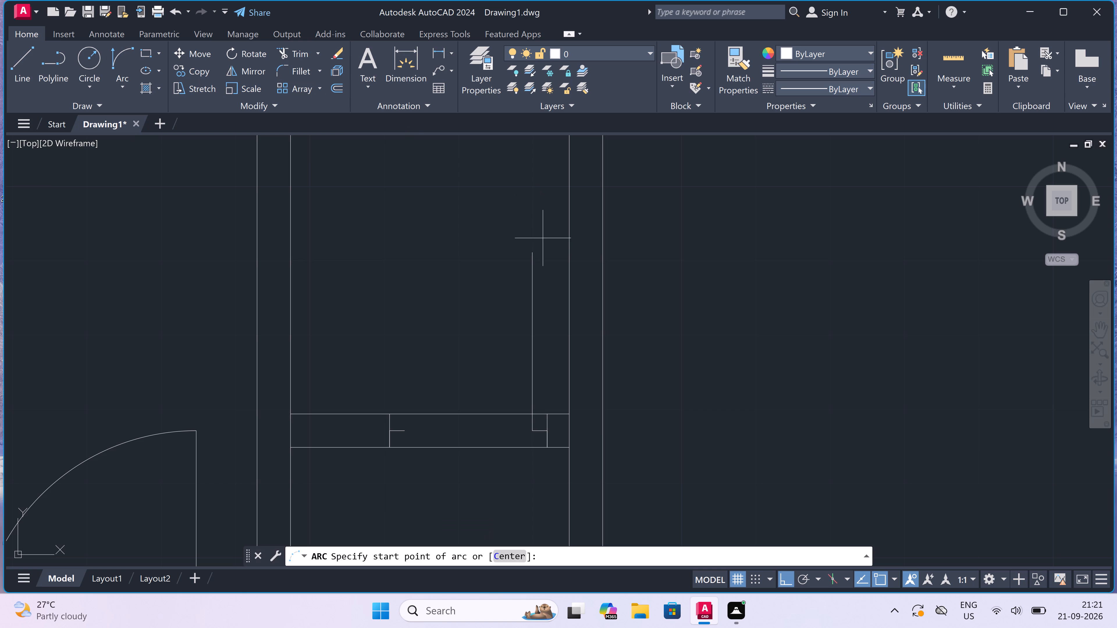
left_click(535, 247)
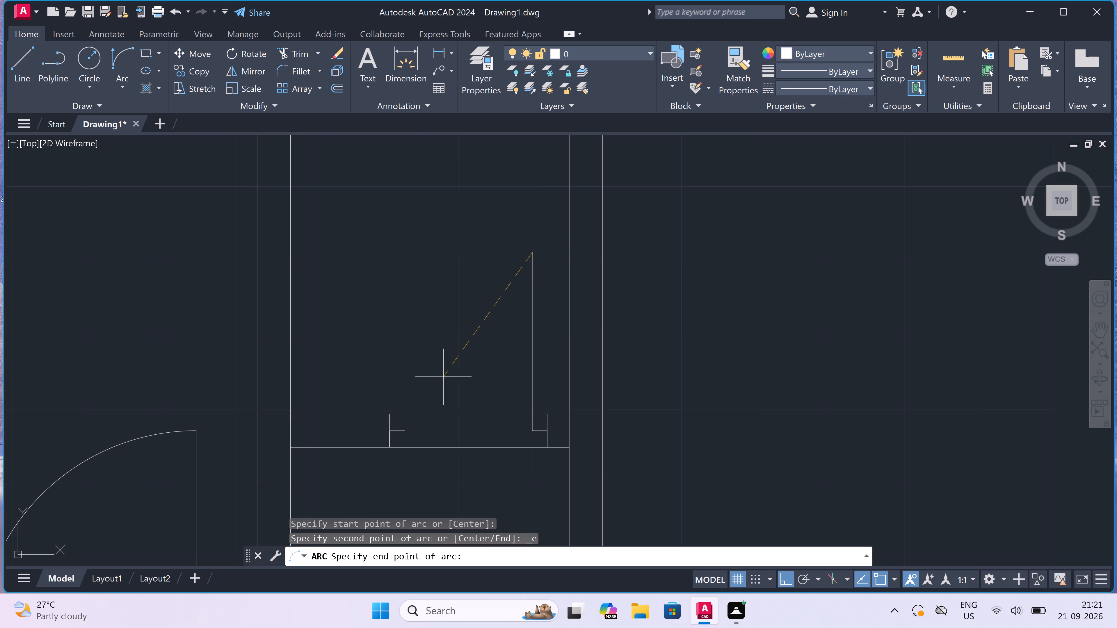
left_click(402, 430)
left_click(357, 324)
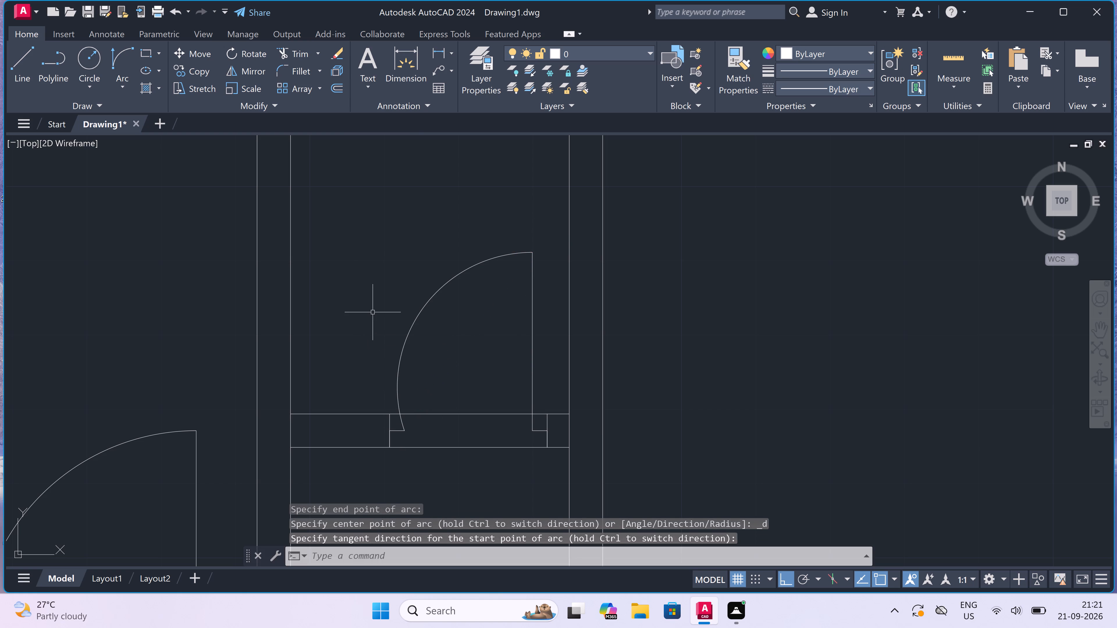
Trim the cross-wall lines within the door opening and the partition lines closing off both ends of the cross wall.
type("tr")
key("space")
scroll(393, 308, "down", 2)
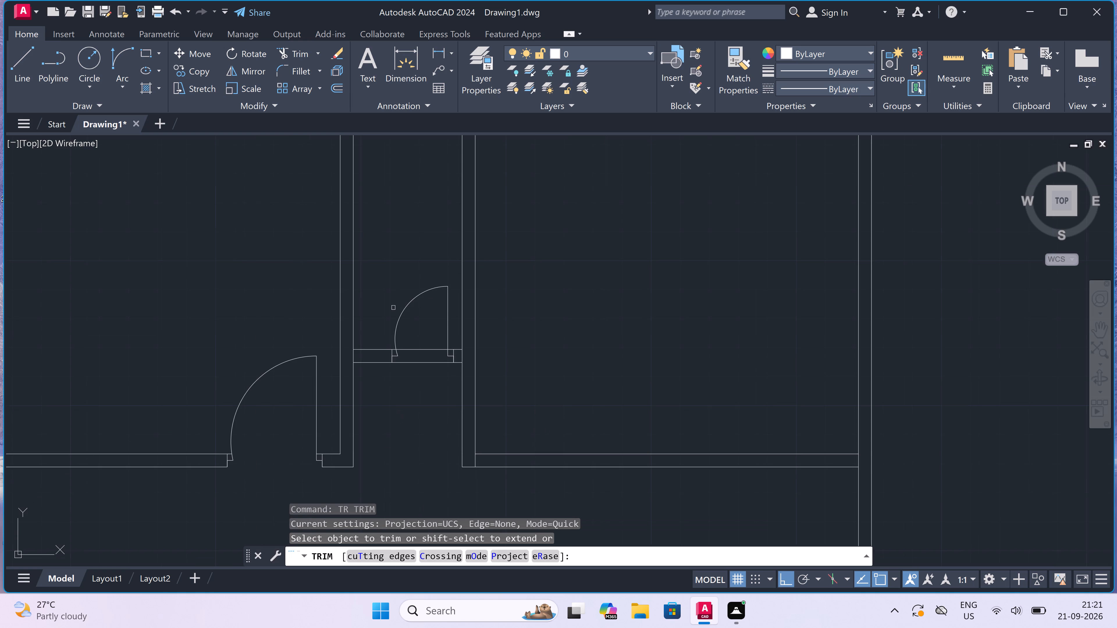
scroll(405, 342, "up", 1)
left_click_drag(408, 337, 410, 342)
left_click(413, 409)
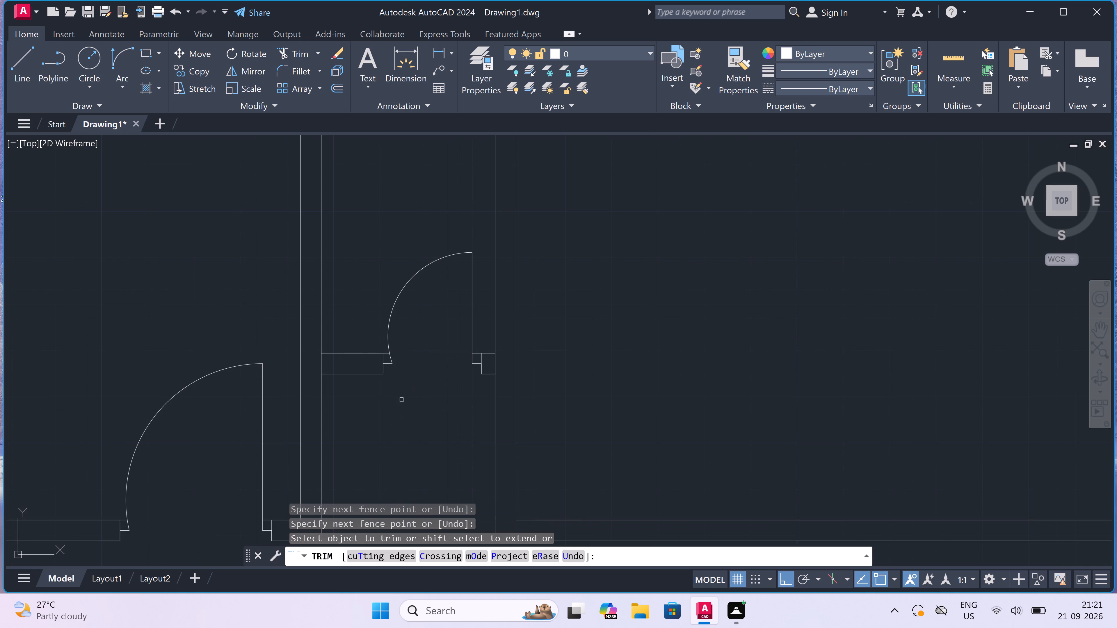
left_click(320, 363)
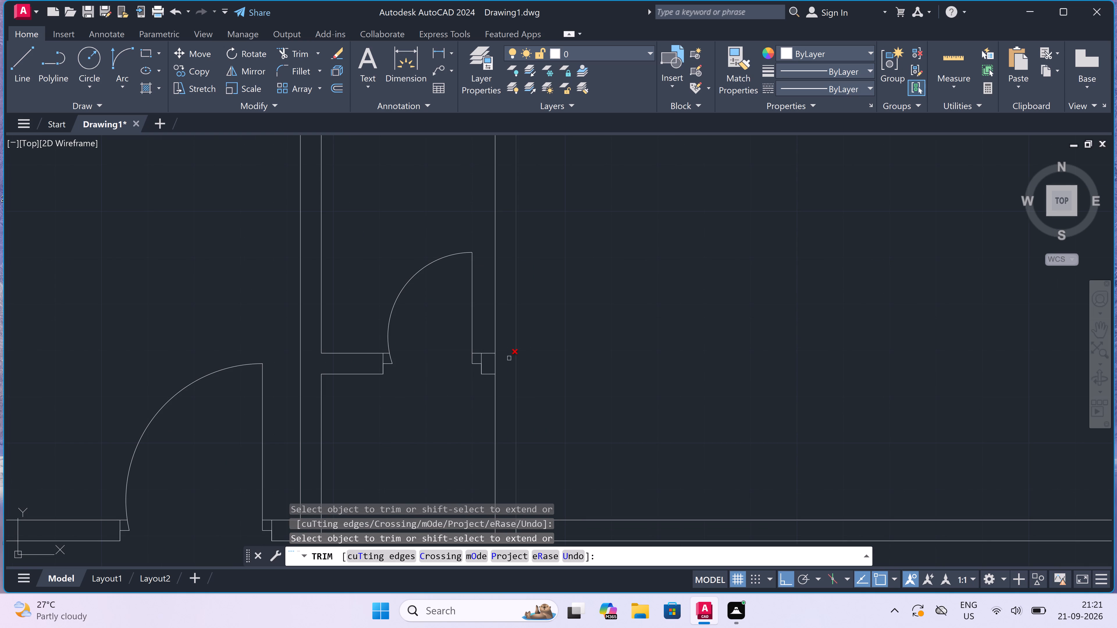
double_click(494, 364)
scroll(476, 327, "down", 5)
key("Escape")
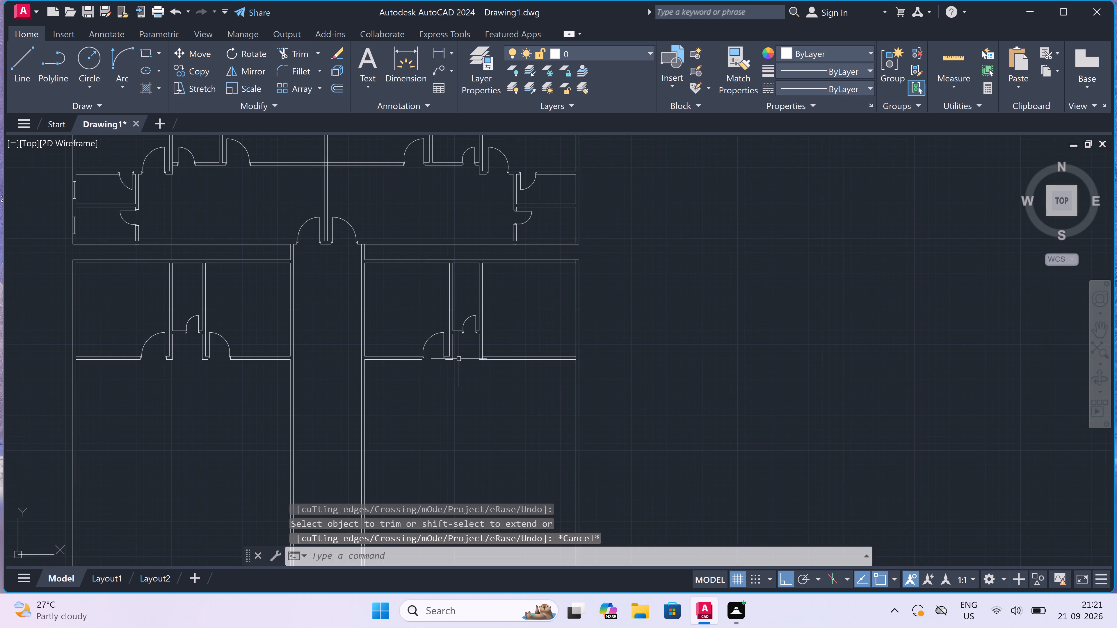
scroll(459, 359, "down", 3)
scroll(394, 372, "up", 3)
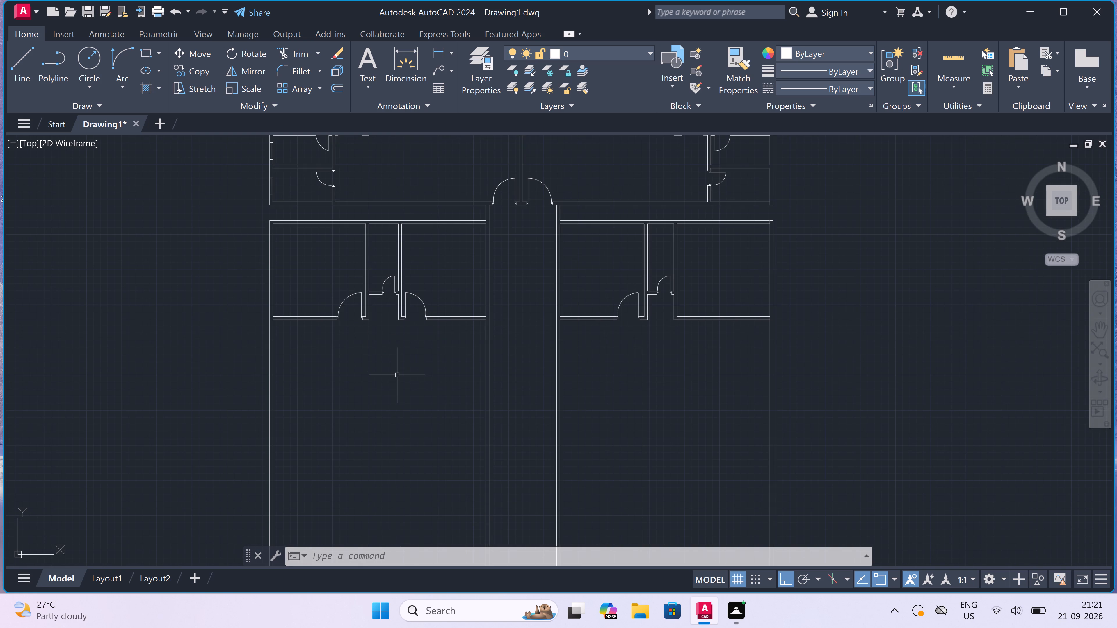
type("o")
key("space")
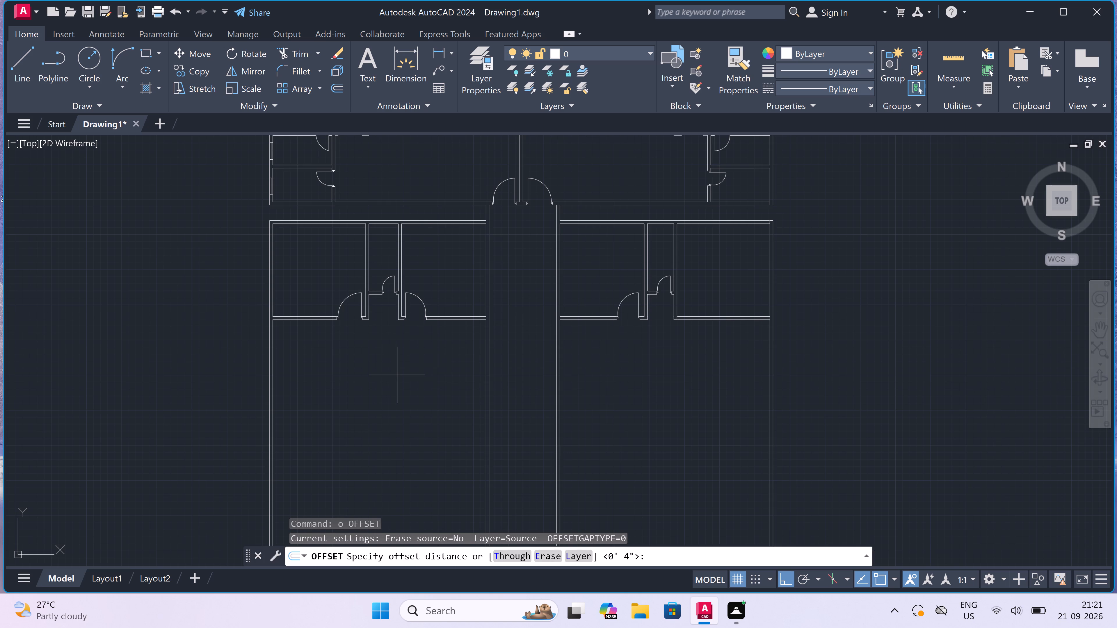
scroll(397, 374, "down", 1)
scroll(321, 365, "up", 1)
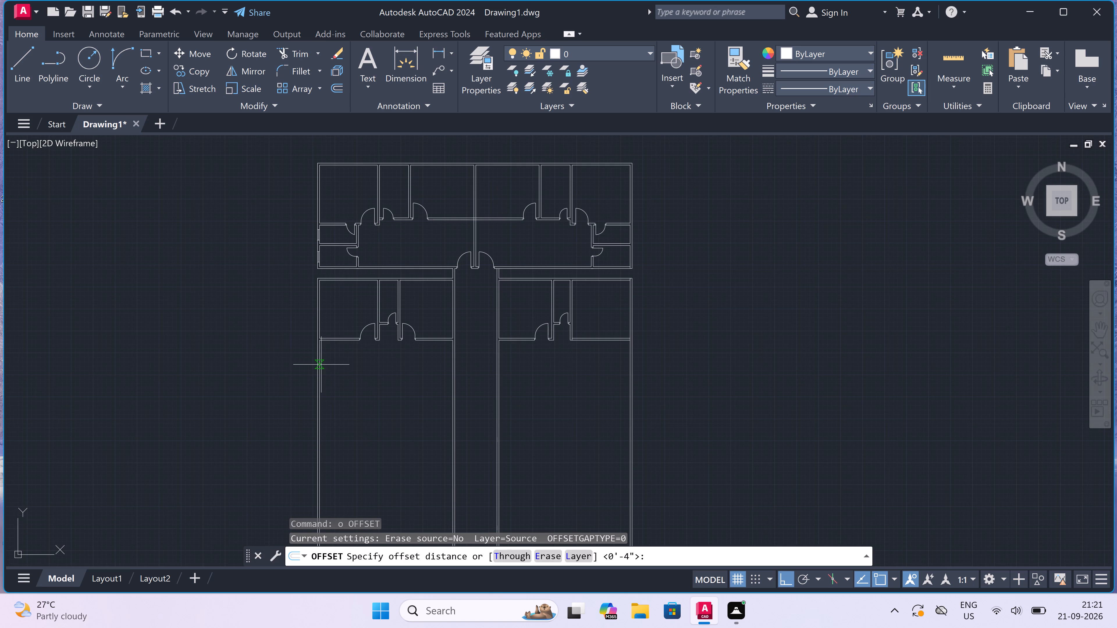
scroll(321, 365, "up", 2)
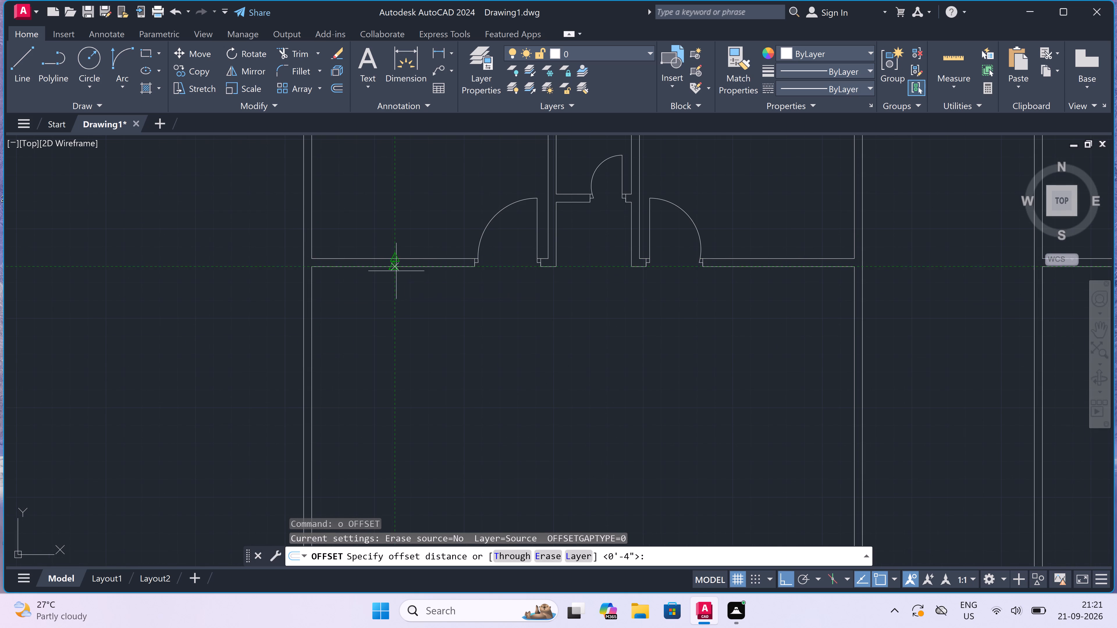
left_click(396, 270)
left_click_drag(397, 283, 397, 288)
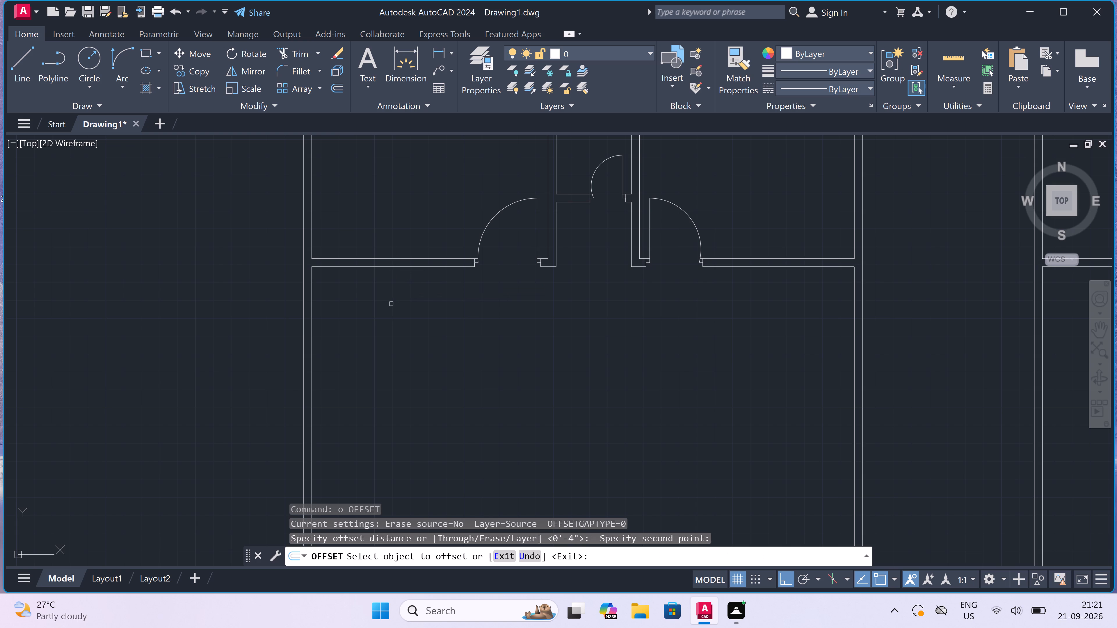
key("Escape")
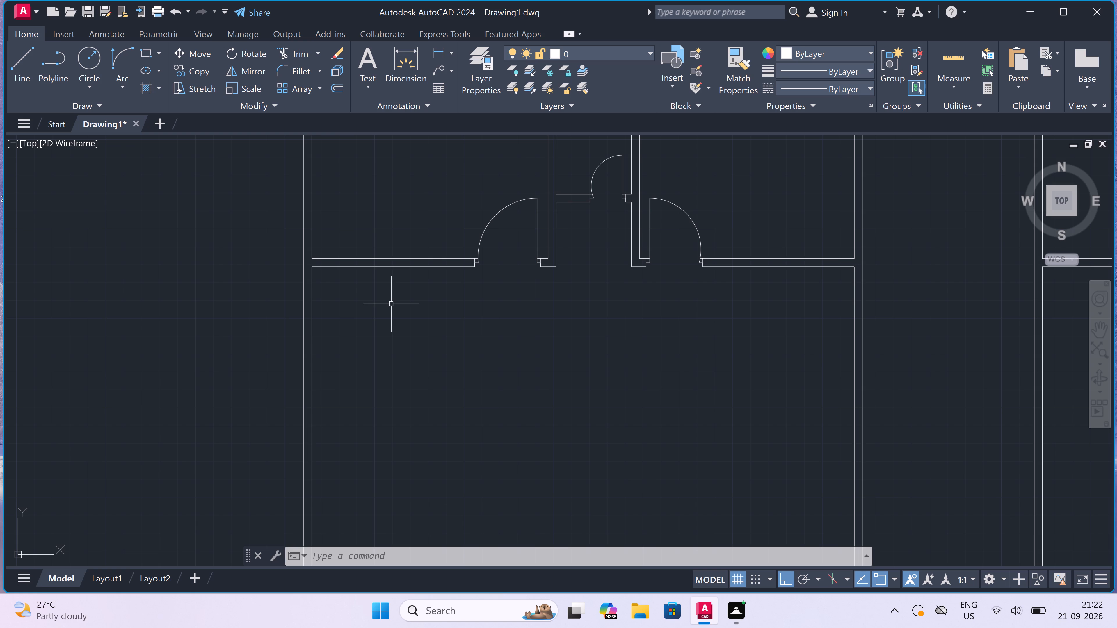
Offset the lower wall line beside the left-hand room's door in the left lower block 3'6" downward.
scroll(398, 380, "down", 3)
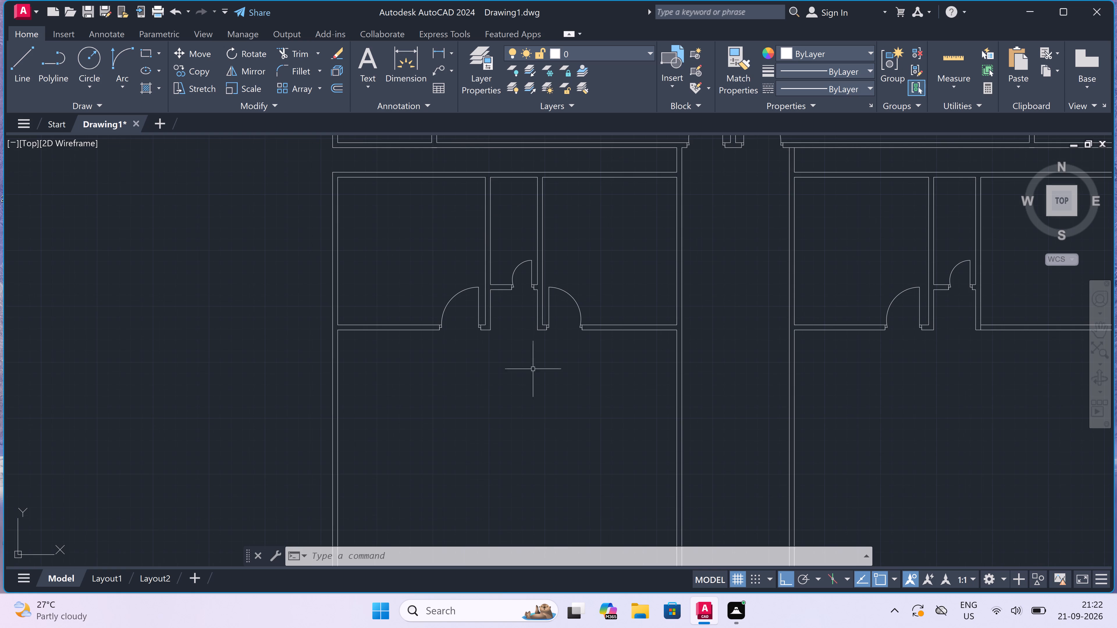
scroll(448, 155, "down", 2)
scroll(422, 188, "up", 4)
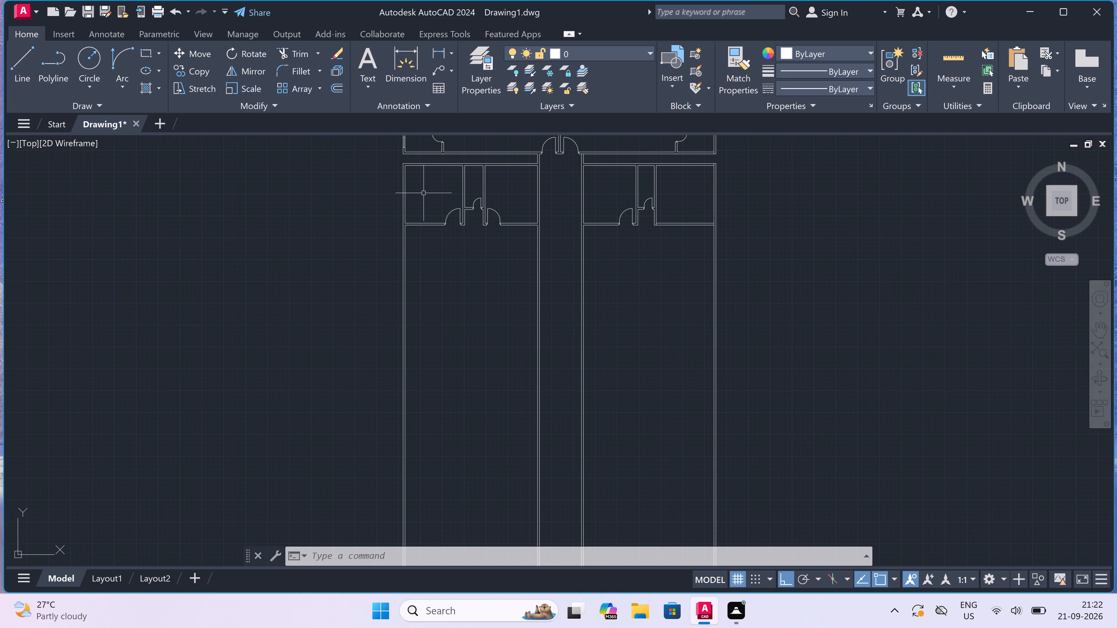
scroll(432, 208, "down", 3)
scroll(420, 252, "up", 2)
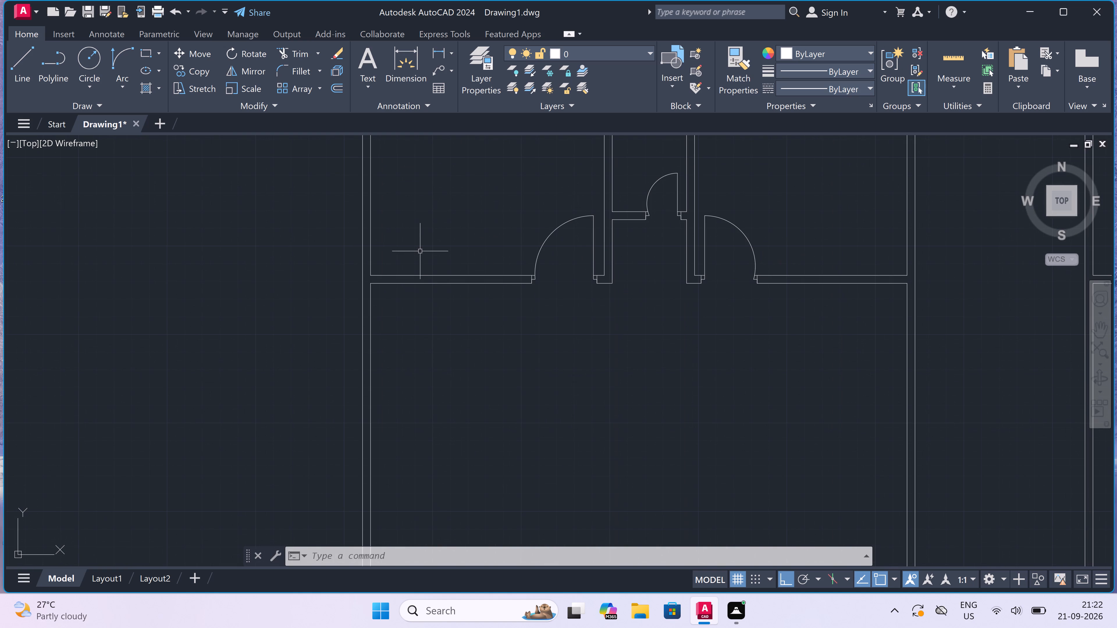
type("o")
key("space")
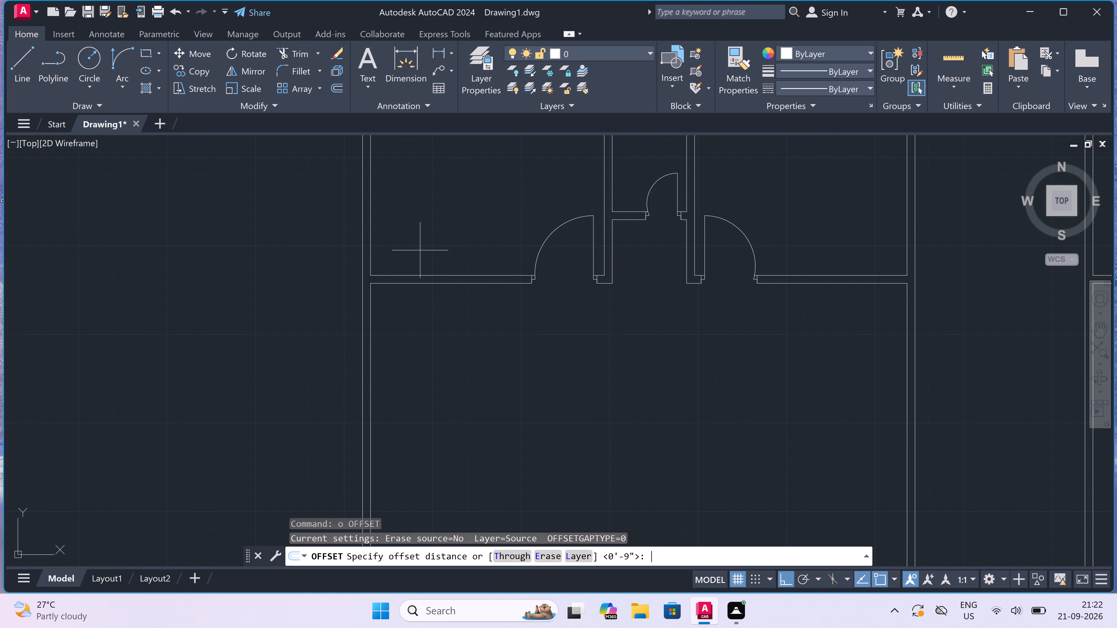
scroll(420, 252, "down", 1)
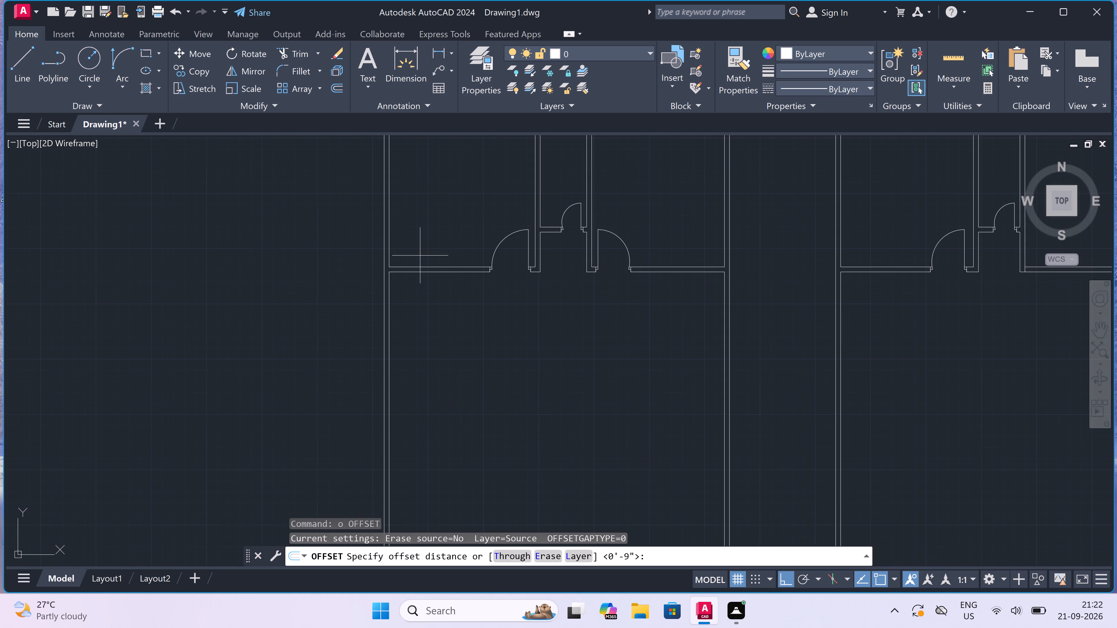
scroll(417, 267, "up", 2)
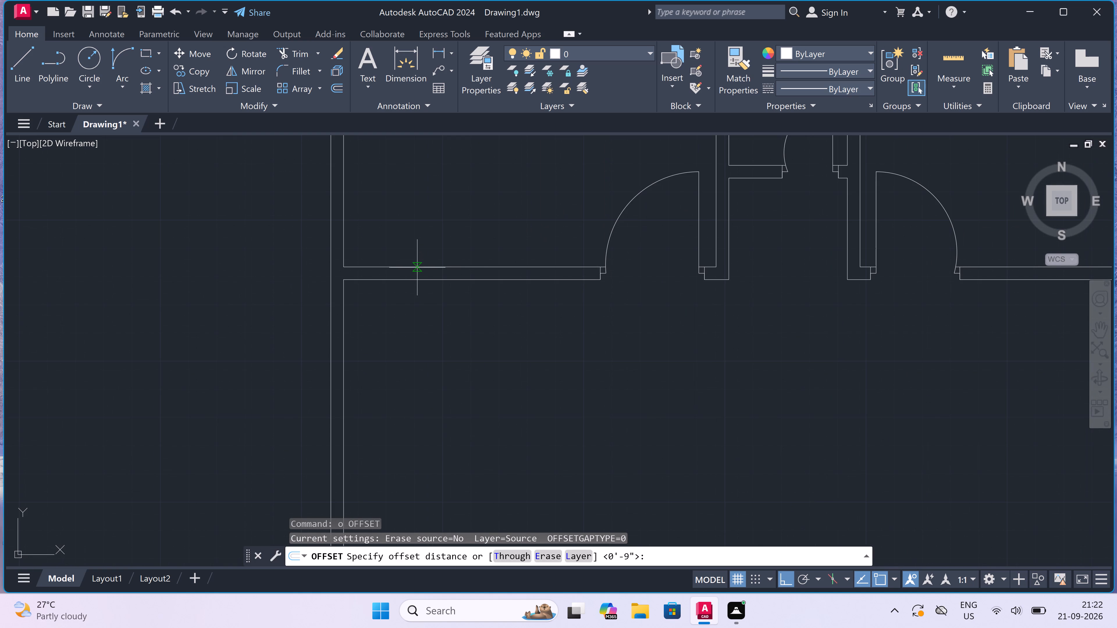
left_click_drag(419, 281, 422, 356)
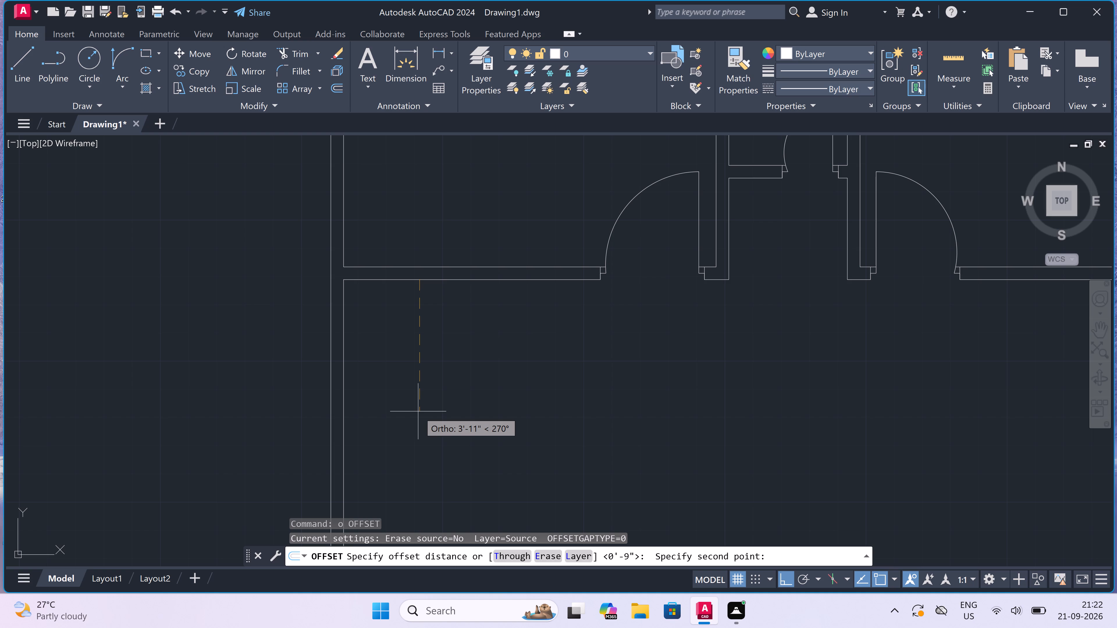
key("3")
key("apostrophe")
key("6")
type("\"")
key("space")
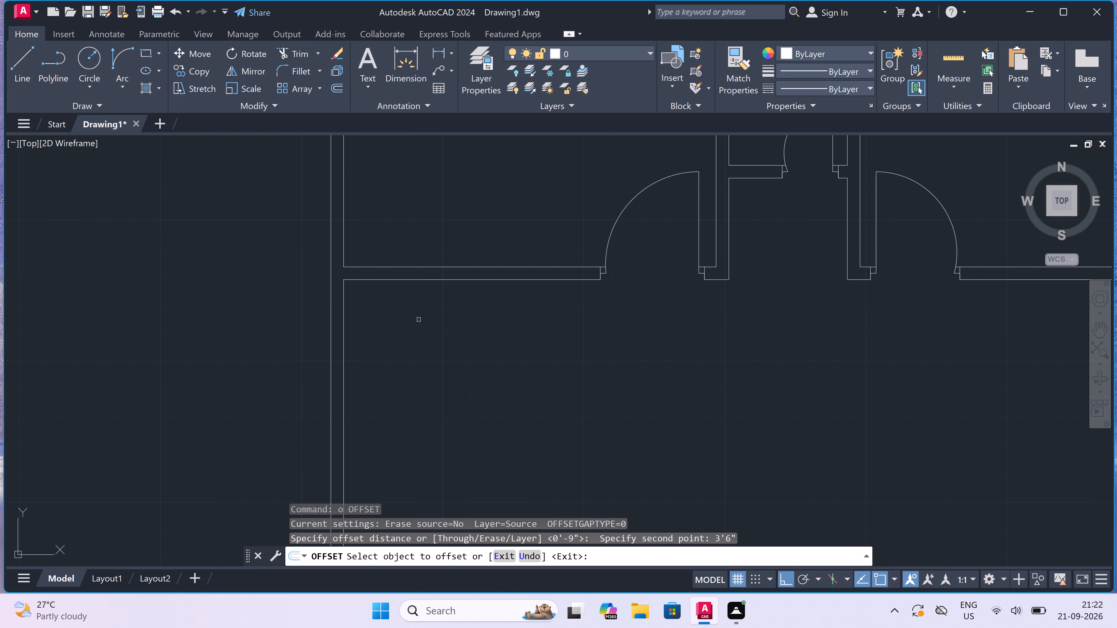
left_click(412, 281)
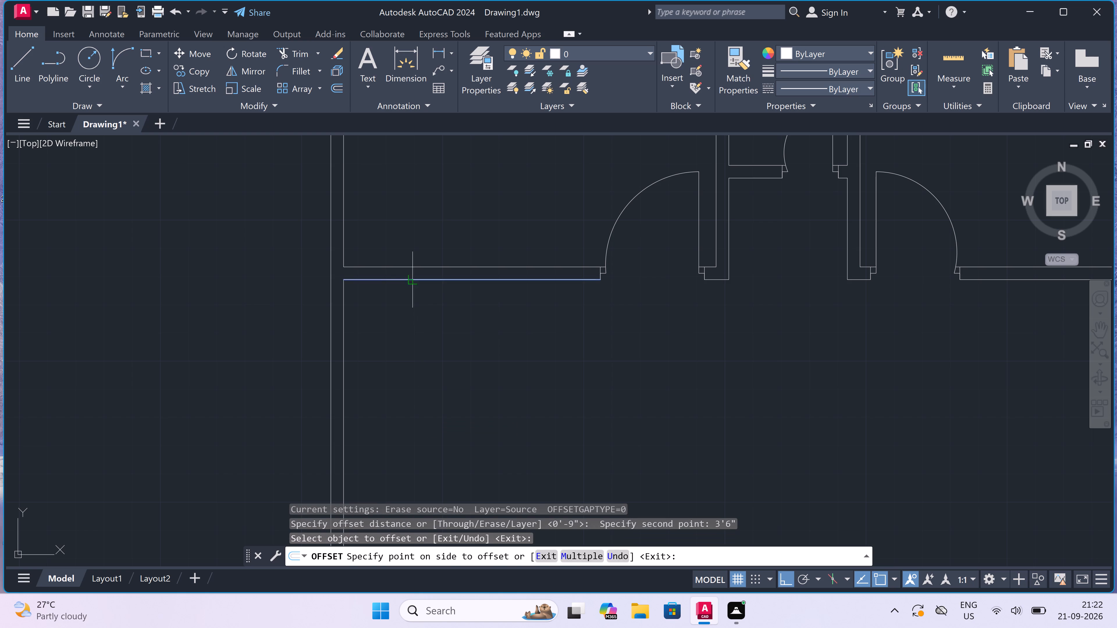
left_click(405, 336)
key("Escape")
Offset the new horizontal line 4.5" downward to form the first cross wall below the left-hand room.
key("space")
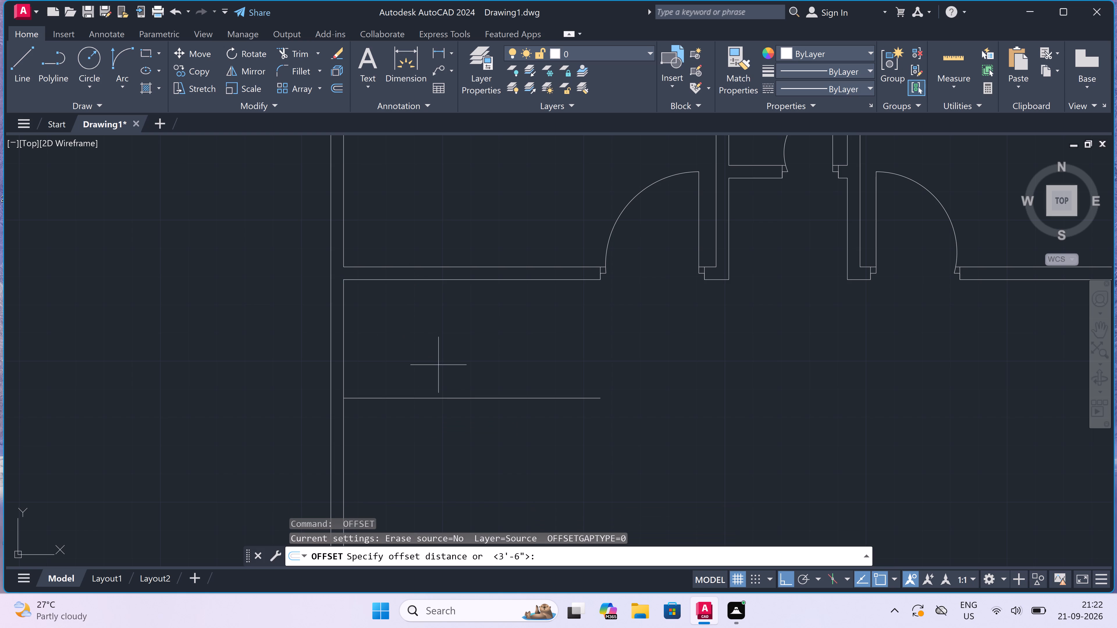
left_click(442, 398)
type("4.5")
type("\"")
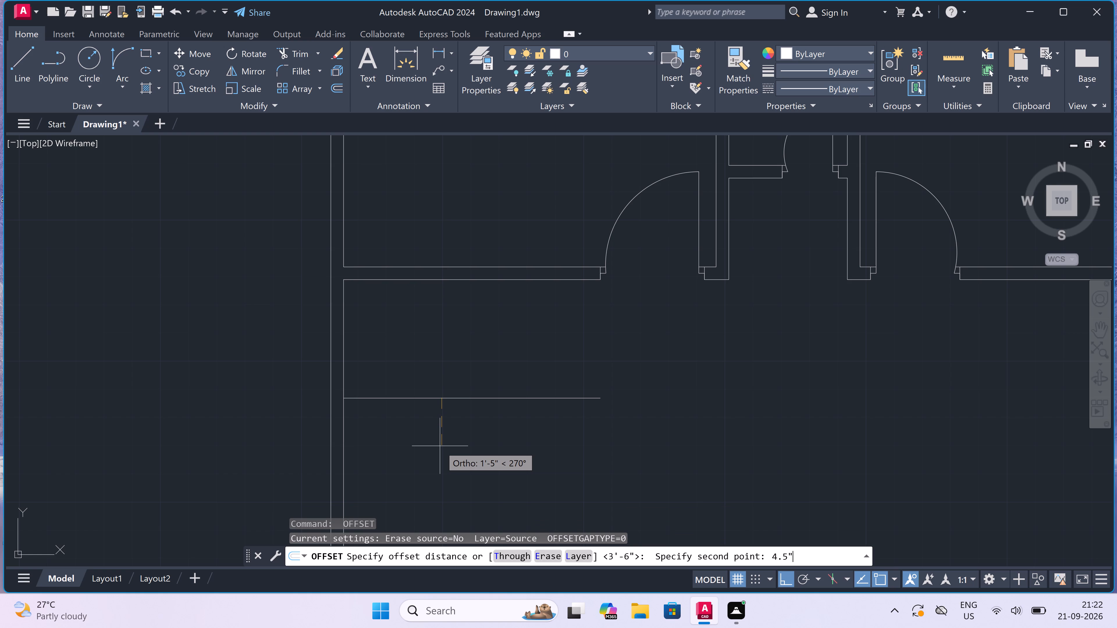
key("space")
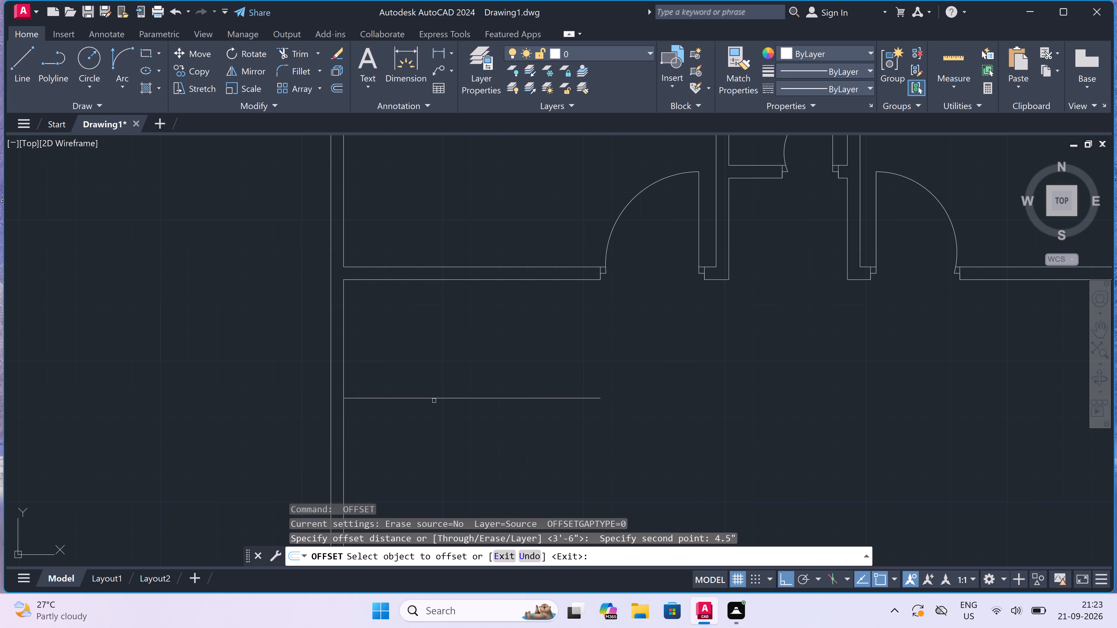
left_click_drag(433, 399, 433, 435)
left_click(431, 441)
scroll(434, 428, "down", 6)
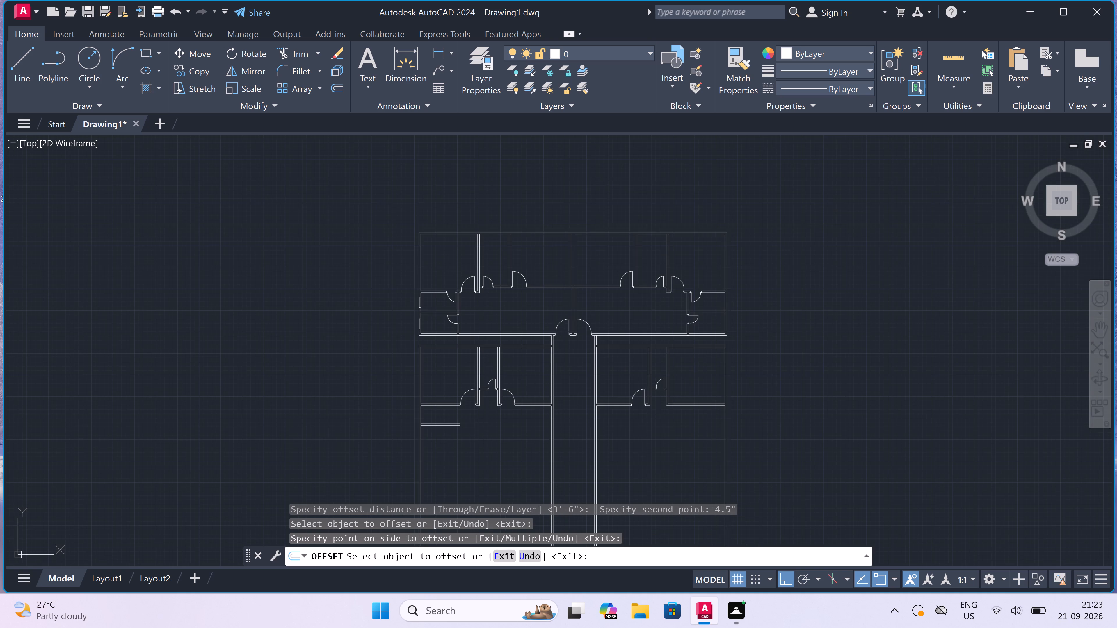
scroll(422, 447, "up", 5)
scroll(470, 402, "down", 2)
key("Escape")
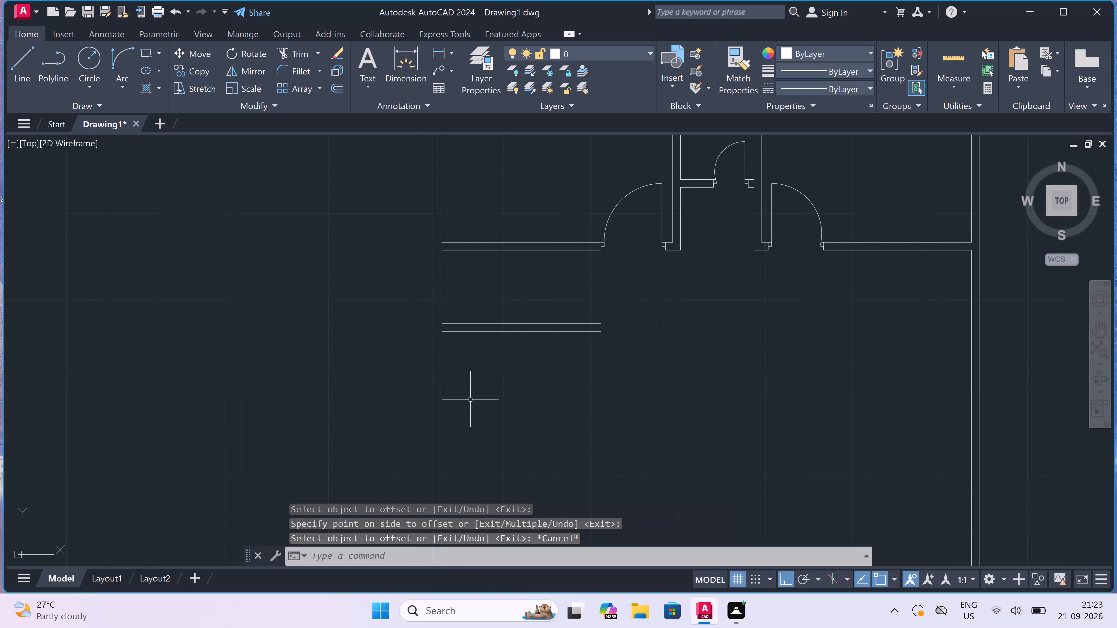
Offset the lower line of the first cross wall 3'6" downward.
key("space")
left_click_drag(479, 331, 489, 388)
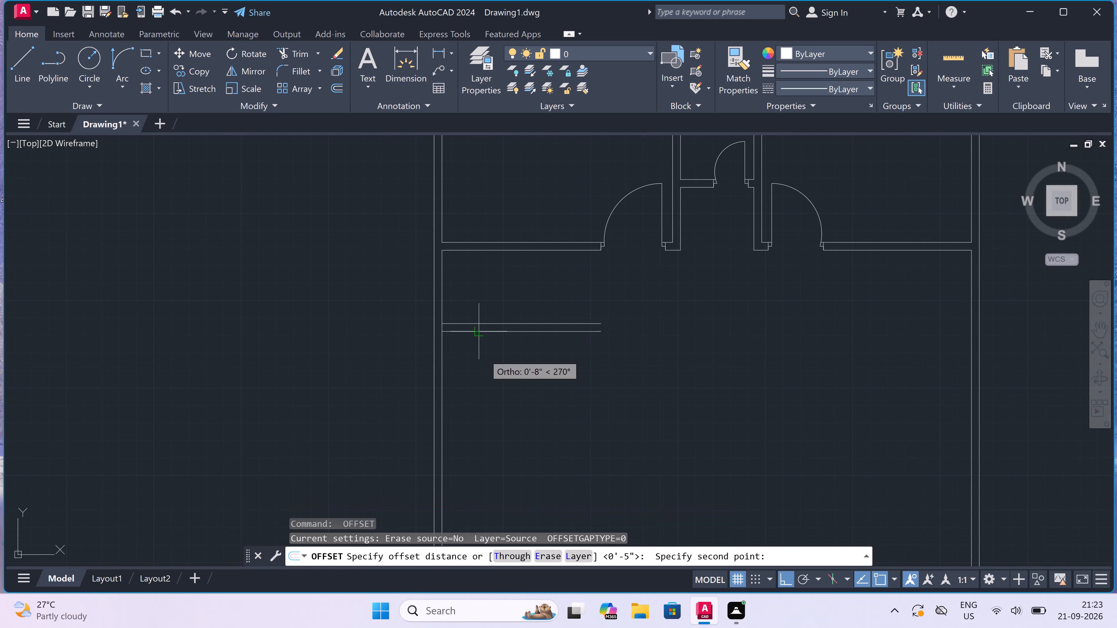
type("3'6\"")
key("space")
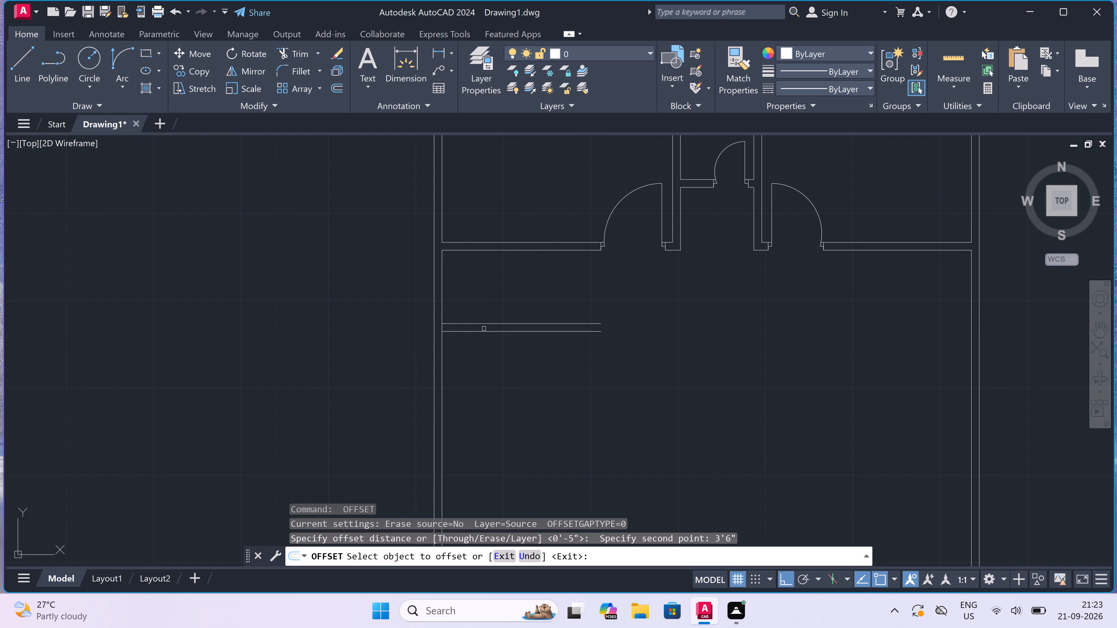
left_click_drag(484, 332, 484, 334)
left_click(484, 367)
key("Escape")
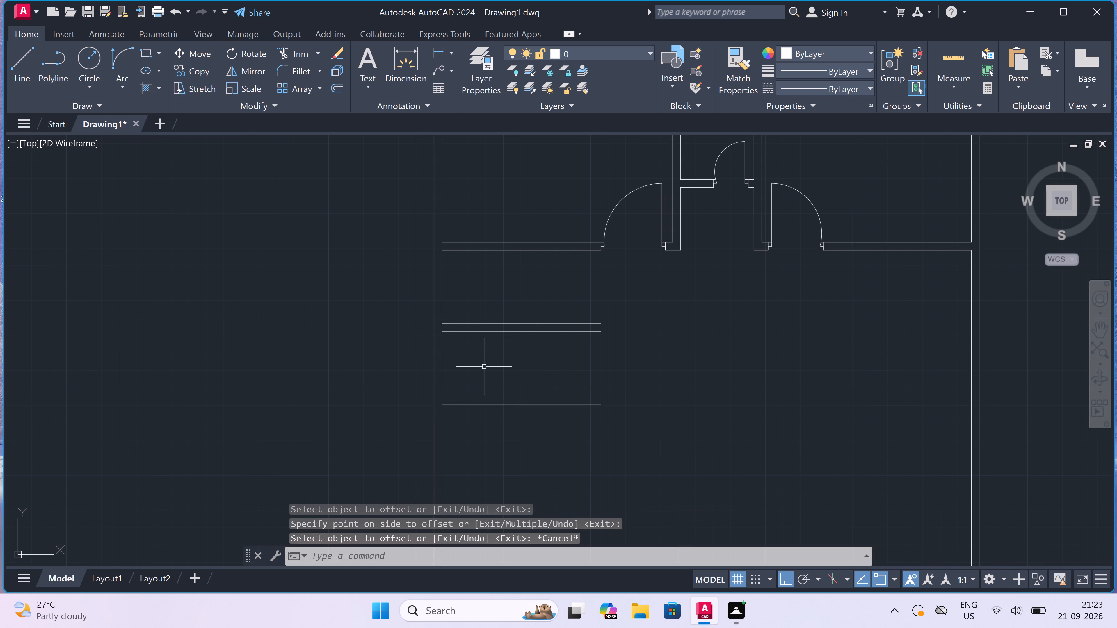
Offset the lowest horizontal line 4.5" downward to form the second cross wall.
key("space")
left_click(484, 404)
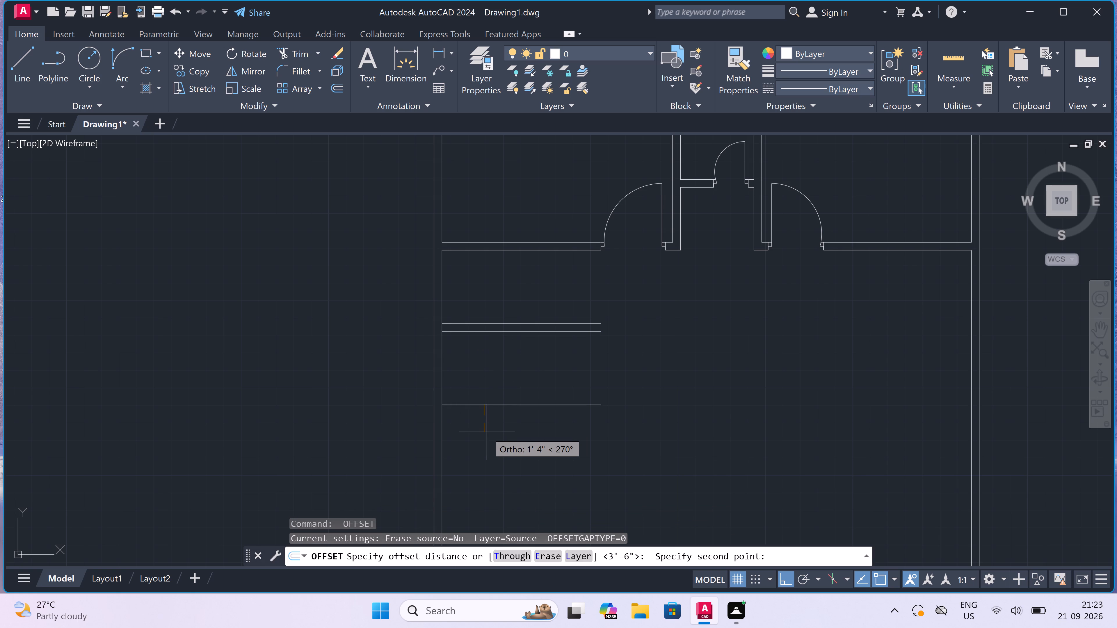
type("4.5")
type("\"")
key("space")
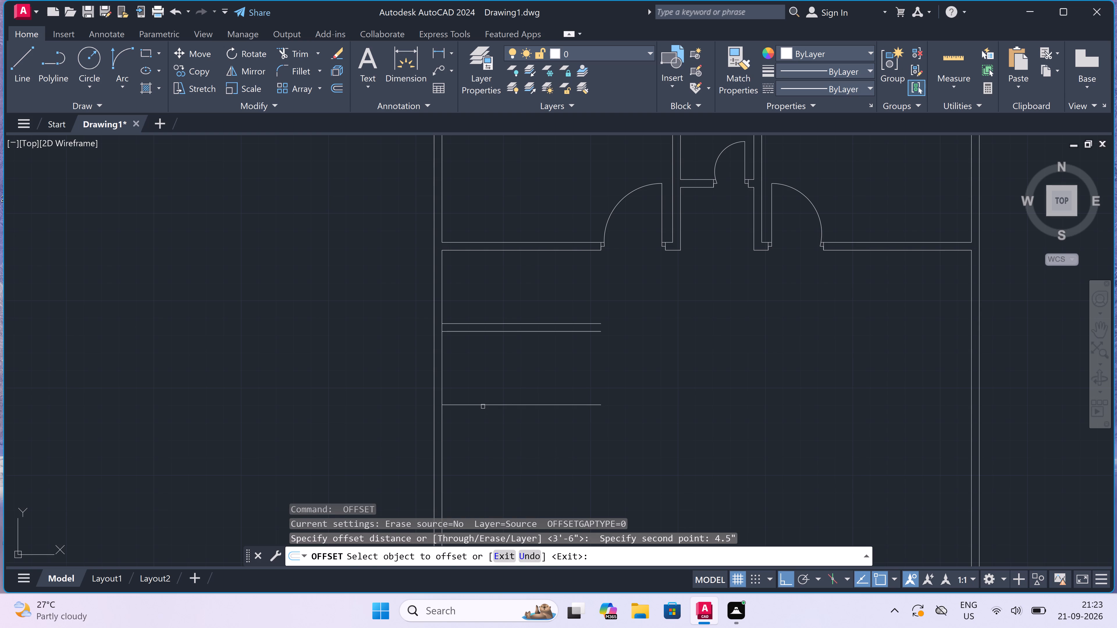
left_click(483, 406)
left_click(485, 424)
key("Escape")
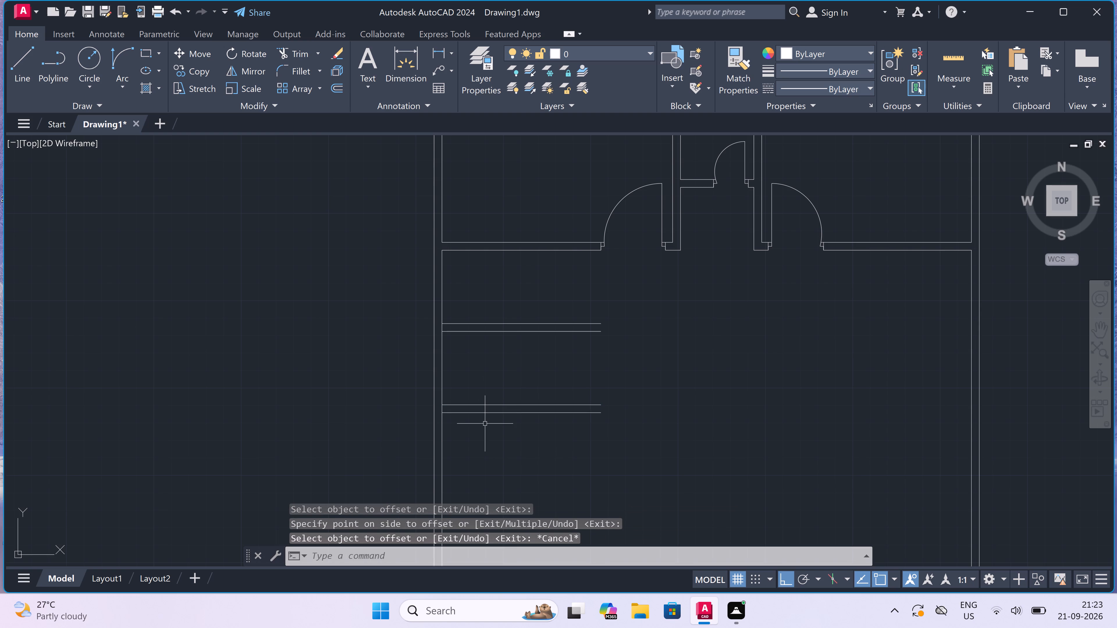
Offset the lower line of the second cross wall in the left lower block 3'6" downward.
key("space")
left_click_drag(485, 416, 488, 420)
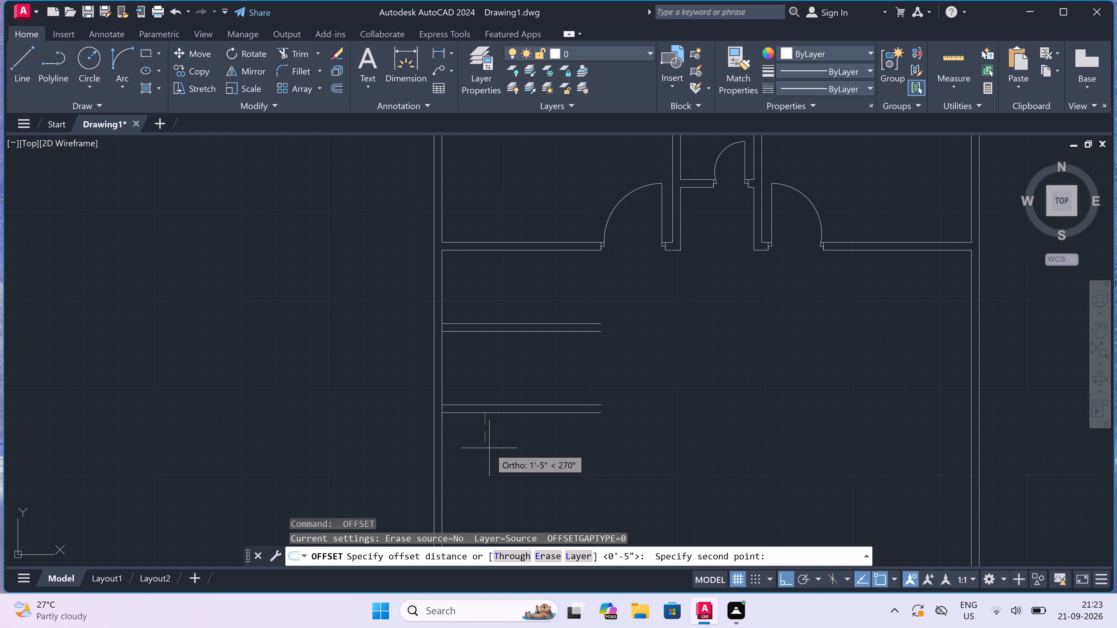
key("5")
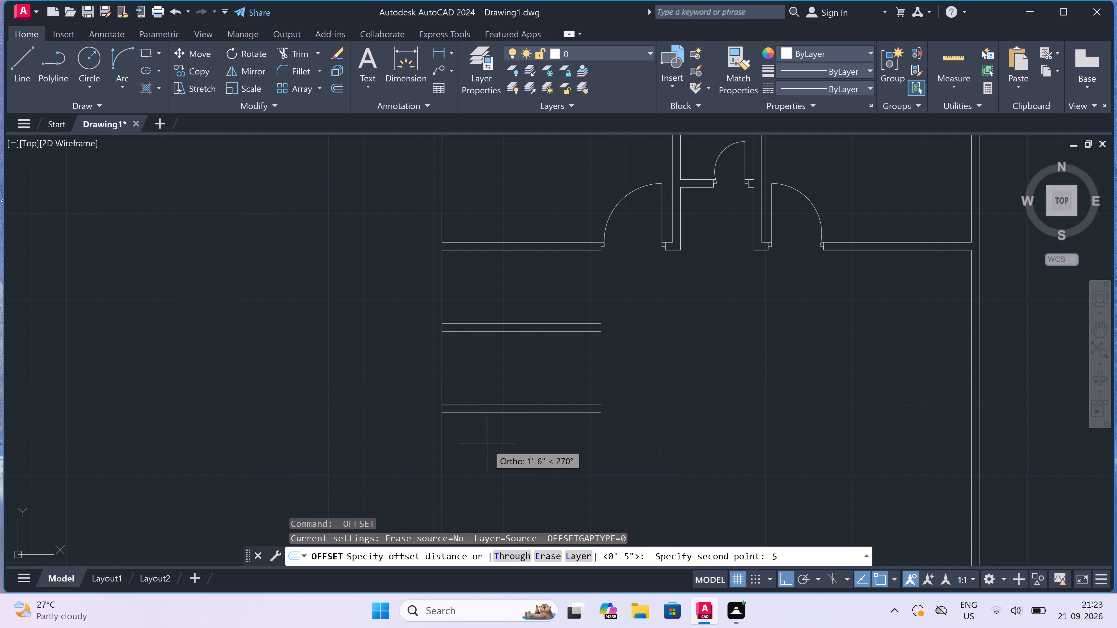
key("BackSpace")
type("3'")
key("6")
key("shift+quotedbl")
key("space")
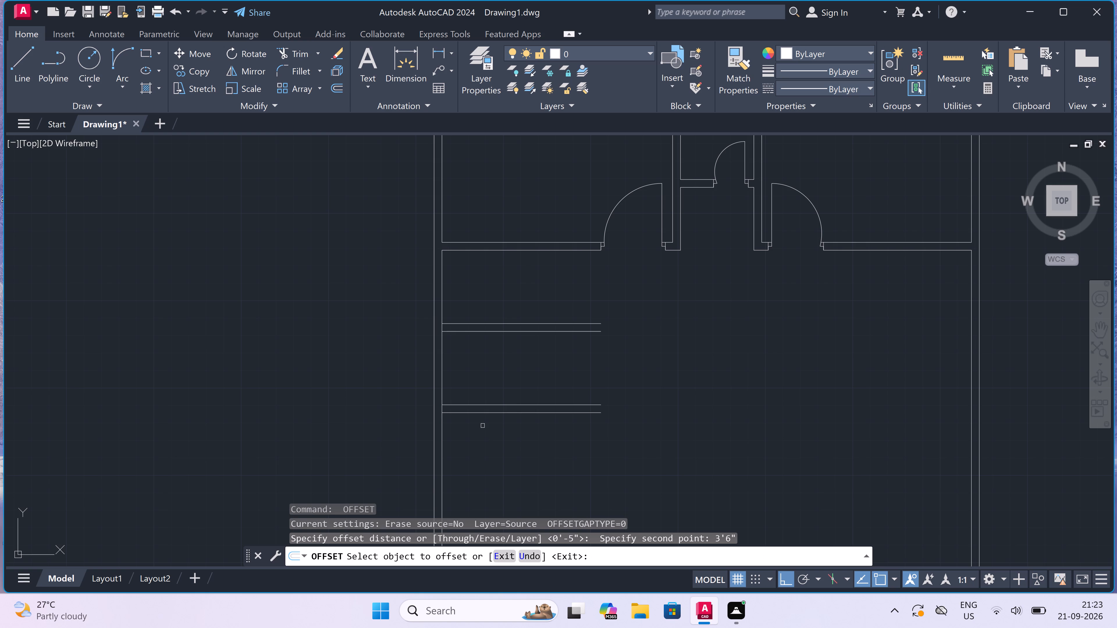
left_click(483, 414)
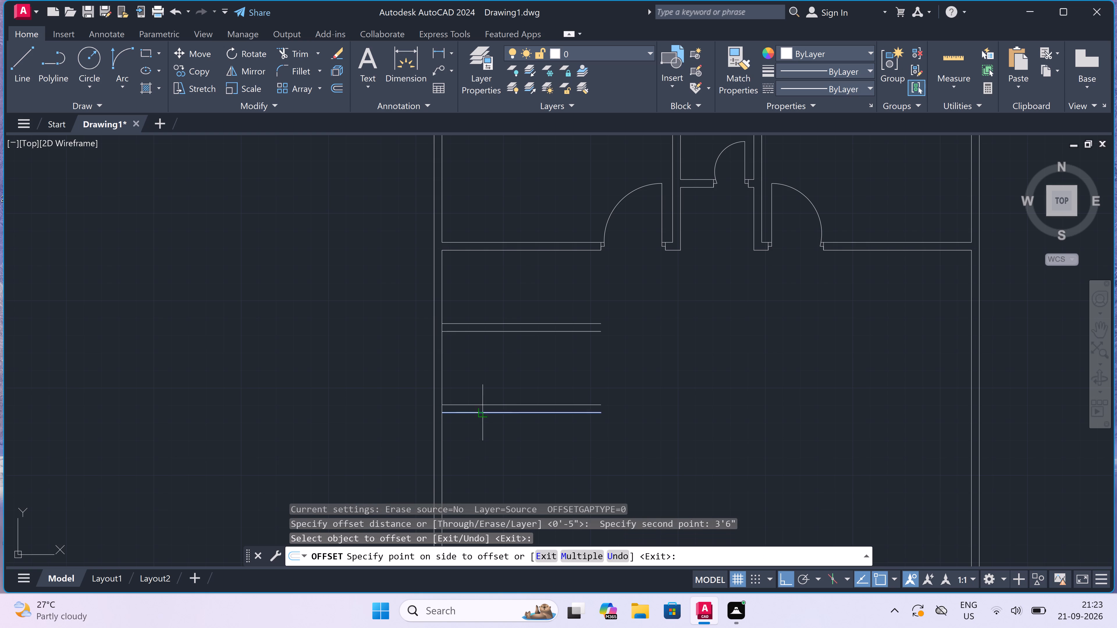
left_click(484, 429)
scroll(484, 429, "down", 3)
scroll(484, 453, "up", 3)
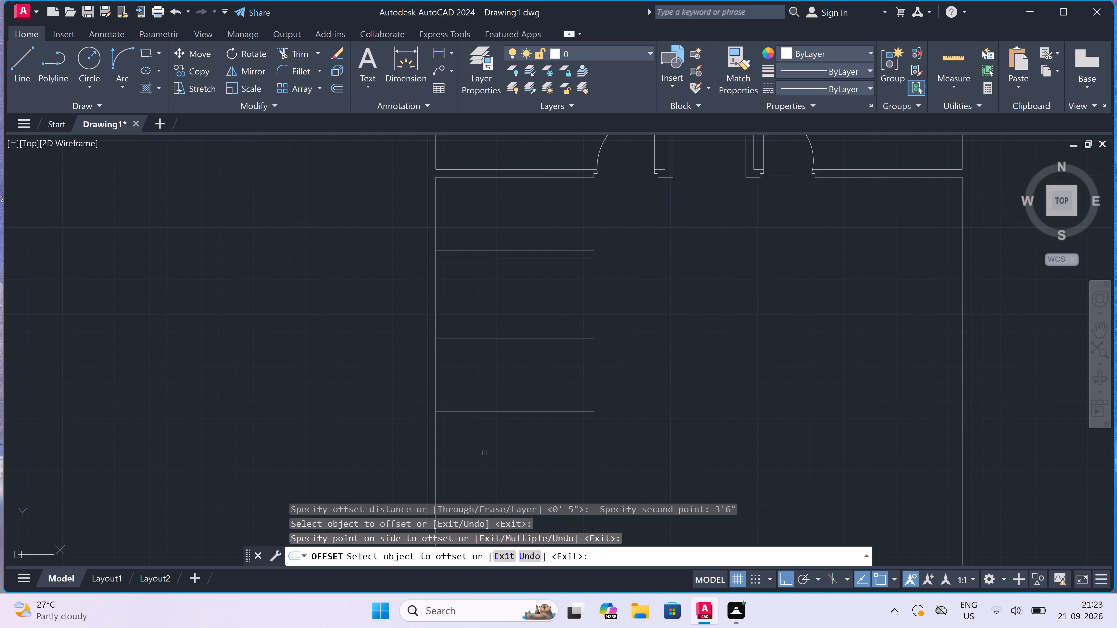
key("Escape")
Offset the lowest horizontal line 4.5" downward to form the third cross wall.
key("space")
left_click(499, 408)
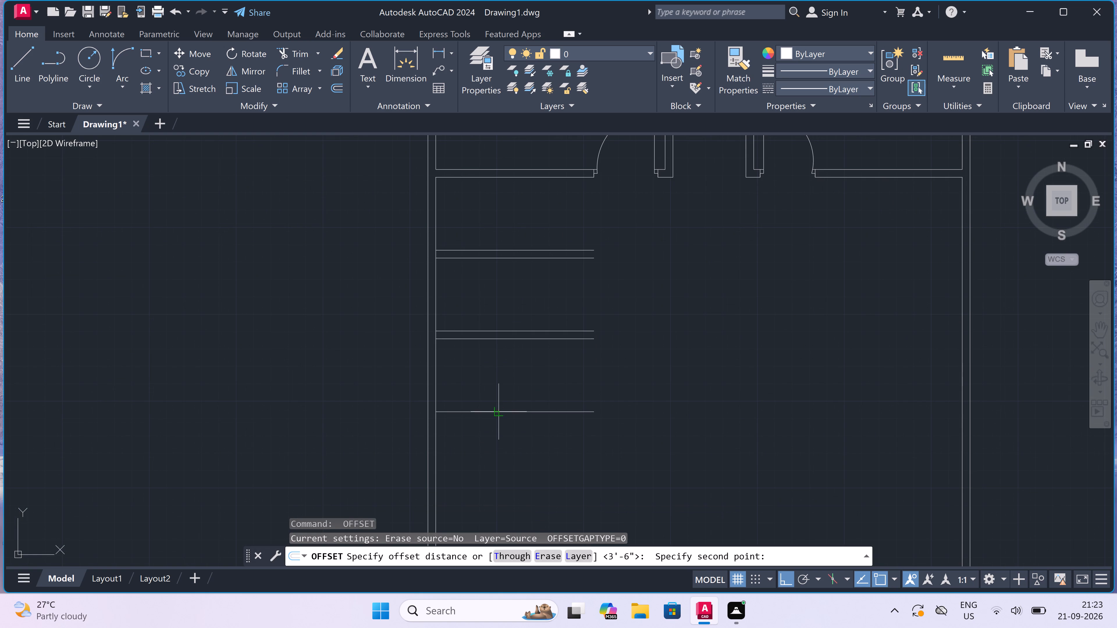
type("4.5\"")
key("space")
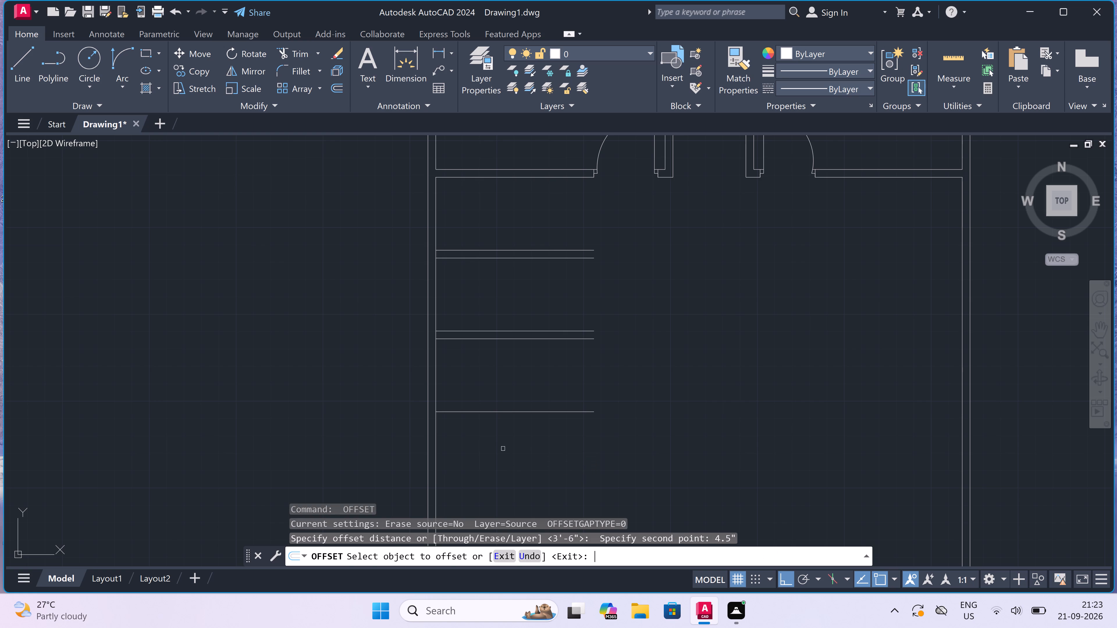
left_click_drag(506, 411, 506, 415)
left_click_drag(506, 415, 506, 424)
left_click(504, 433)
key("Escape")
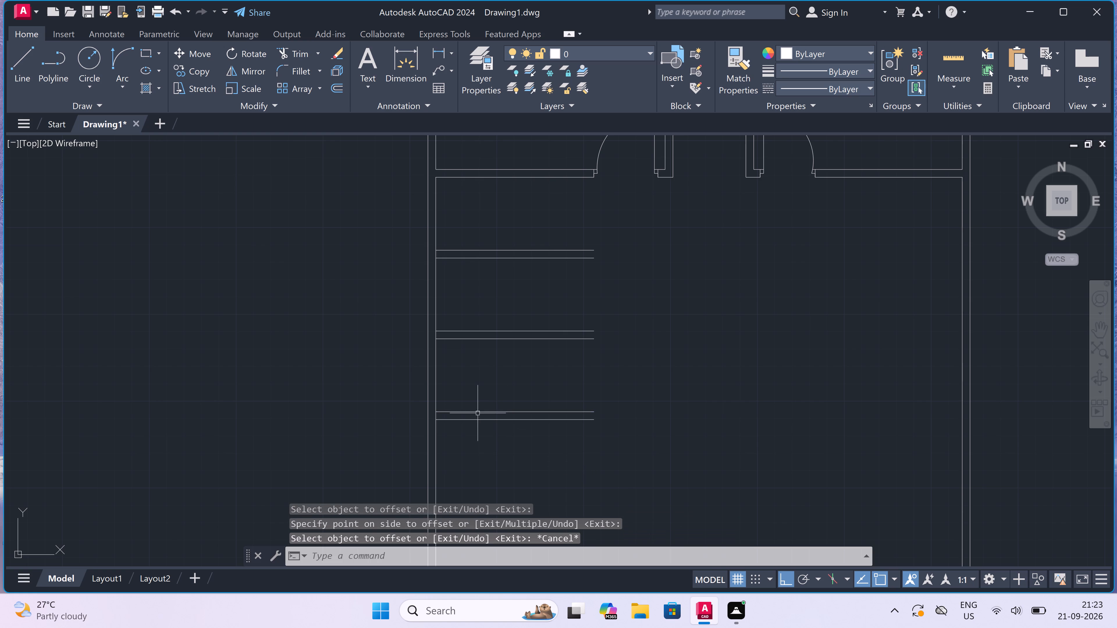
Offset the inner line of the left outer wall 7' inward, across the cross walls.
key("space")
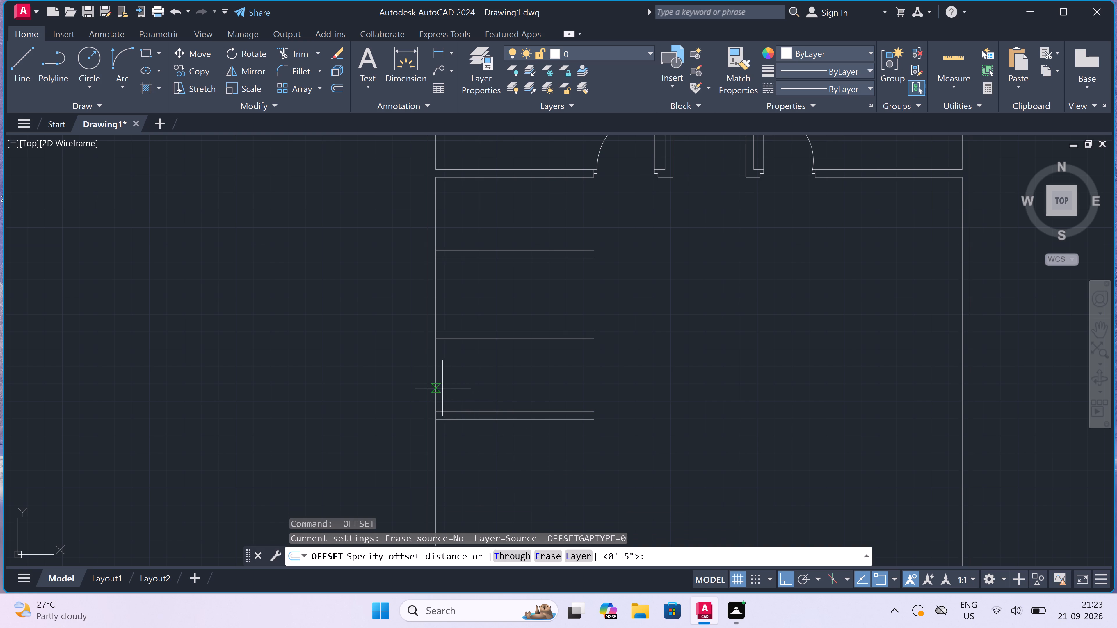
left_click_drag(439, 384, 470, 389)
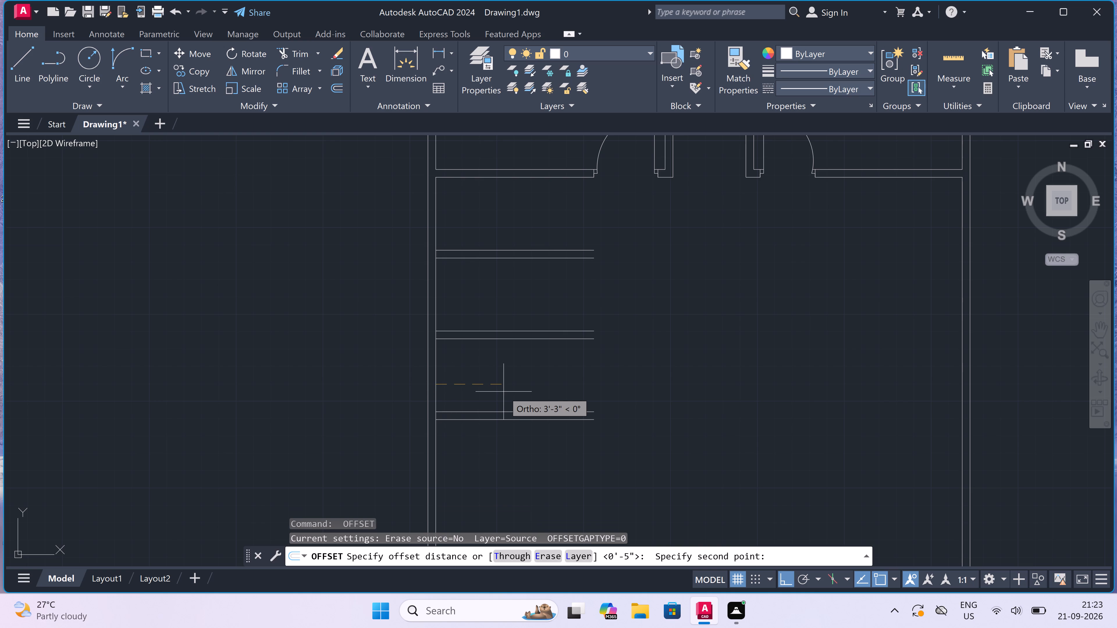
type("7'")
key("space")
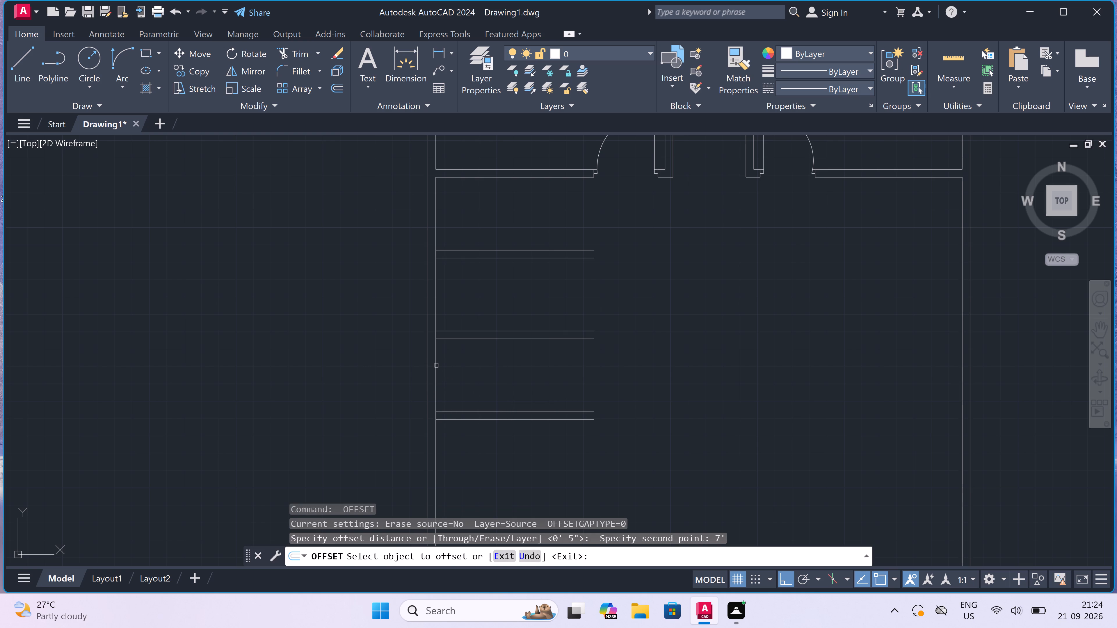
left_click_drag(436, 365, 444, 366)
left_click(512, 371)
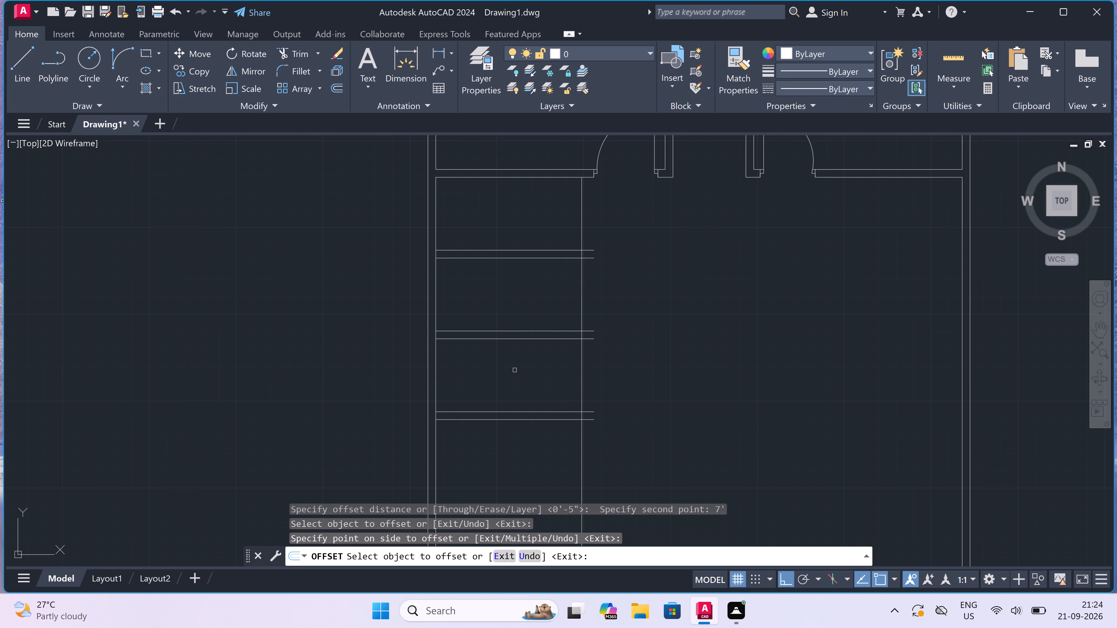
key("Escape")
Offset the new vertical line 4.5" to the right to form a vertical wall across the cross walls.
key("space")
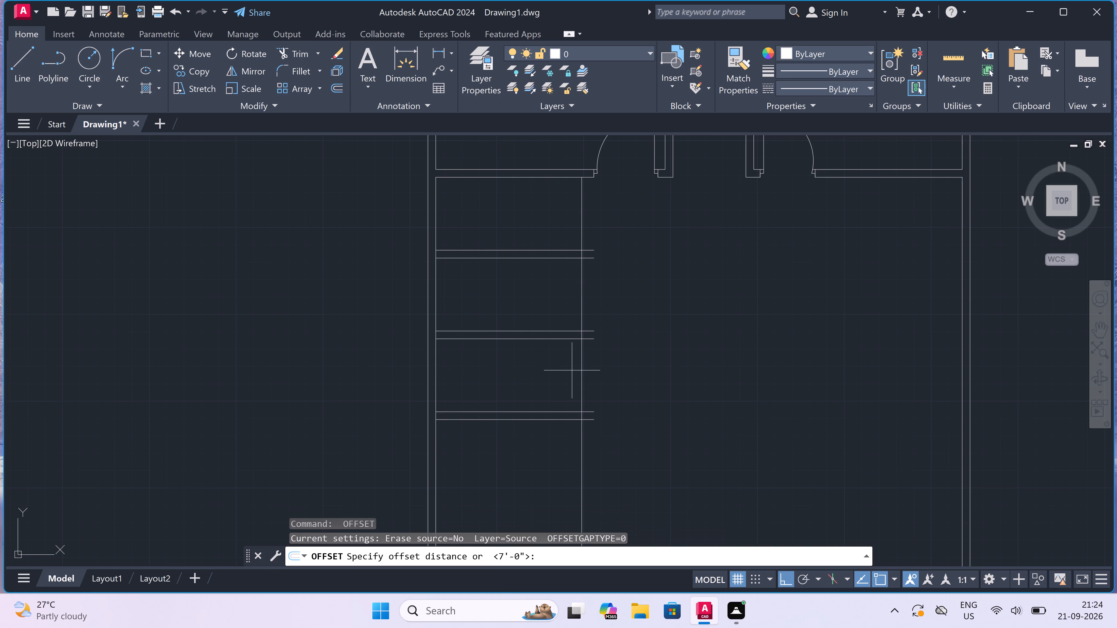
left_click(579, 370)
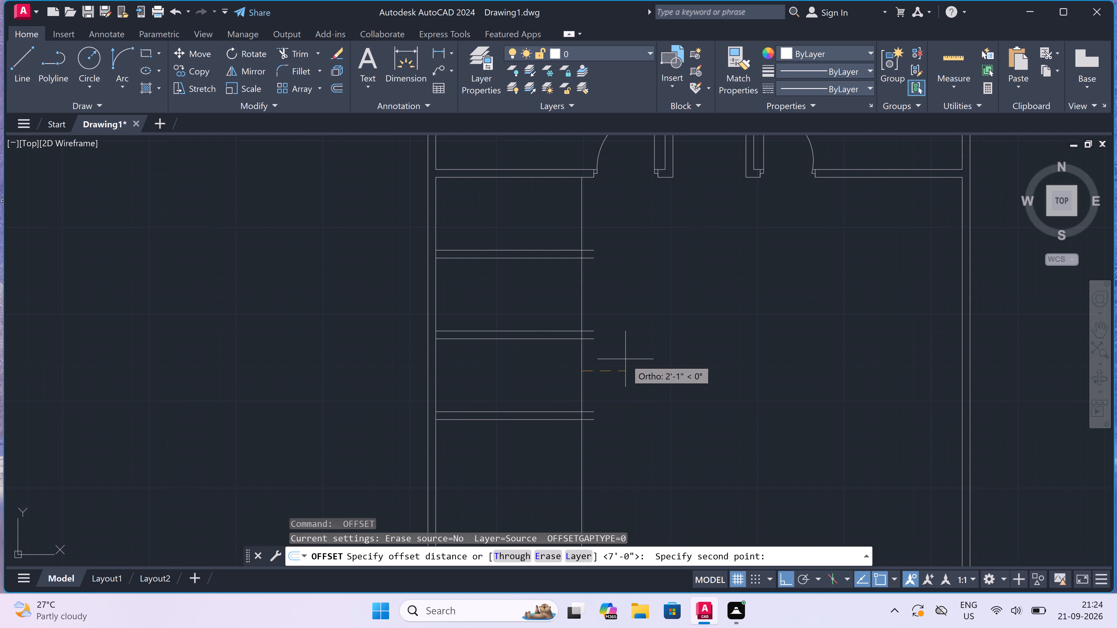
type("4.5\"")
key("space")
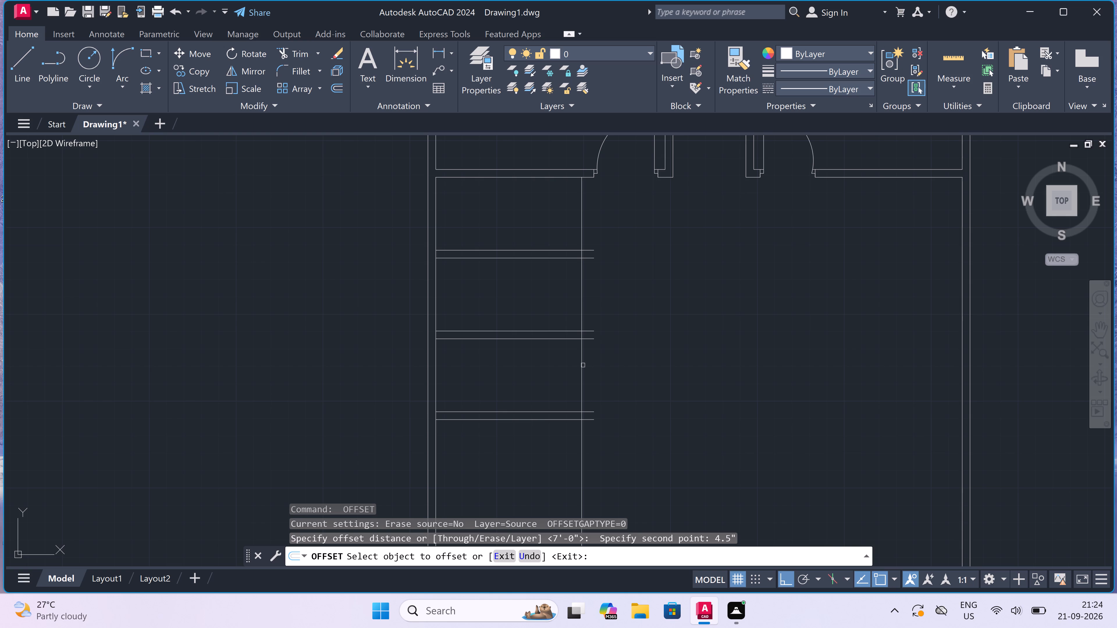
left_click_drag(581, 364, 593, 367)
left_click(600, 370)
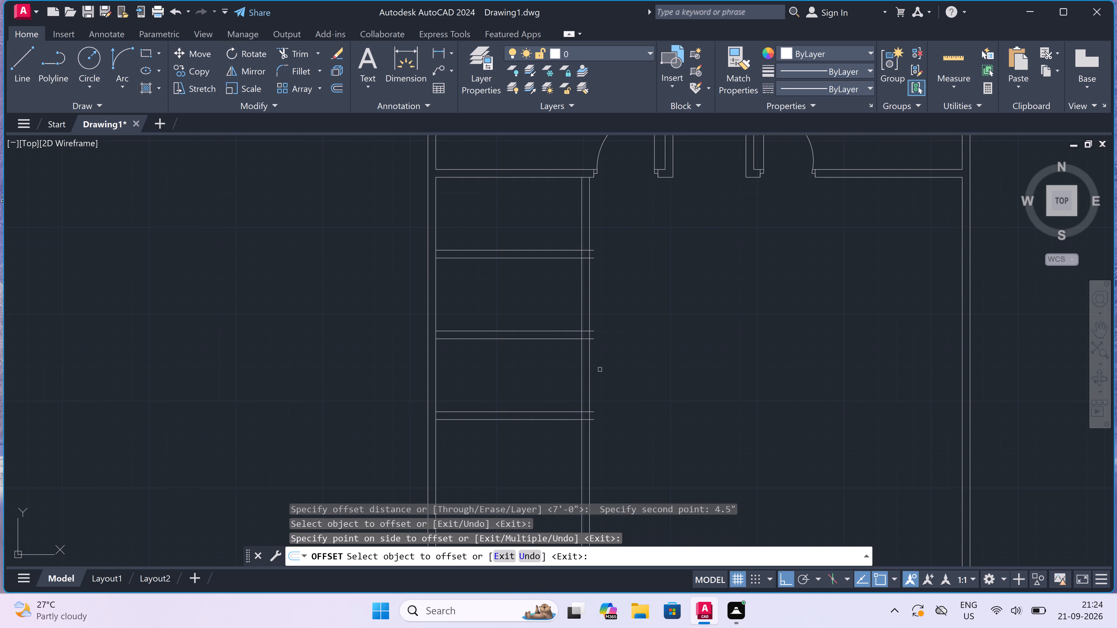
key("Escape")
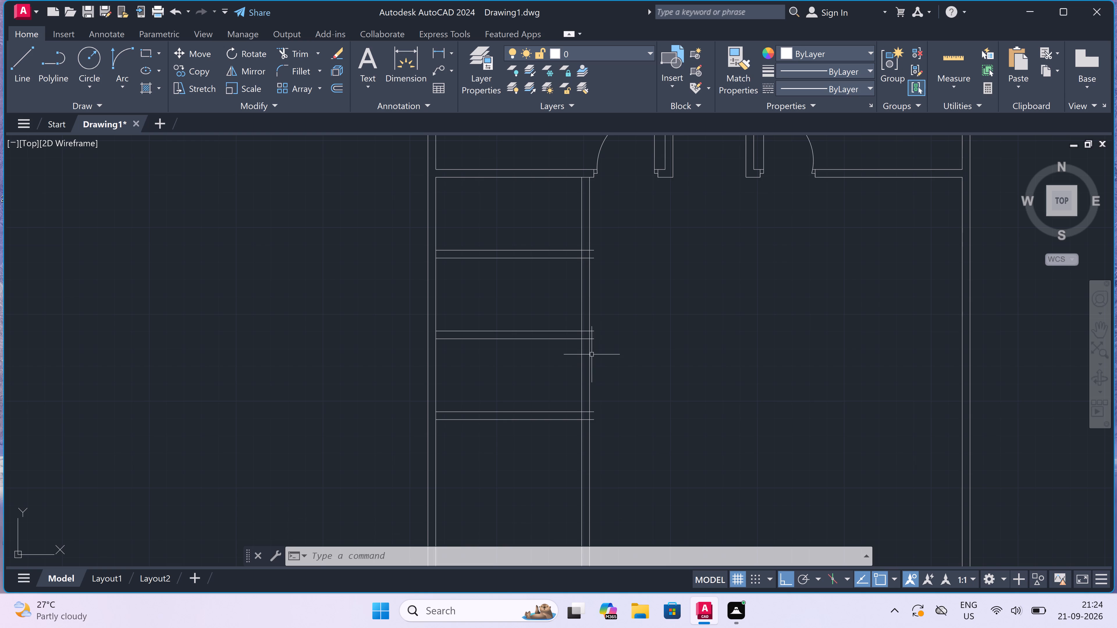
Erase the second and third cross walls together with both lines of the new vertical wall.
left_click_drag(606, 305, 598, 310)
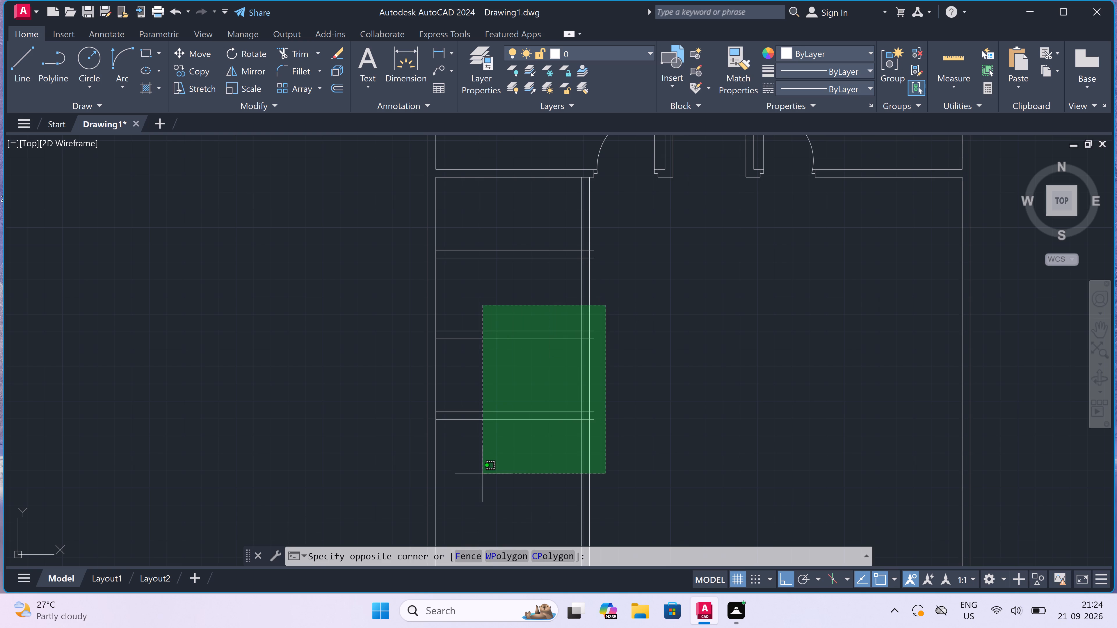
left_click(482, 473)
key("Delete")
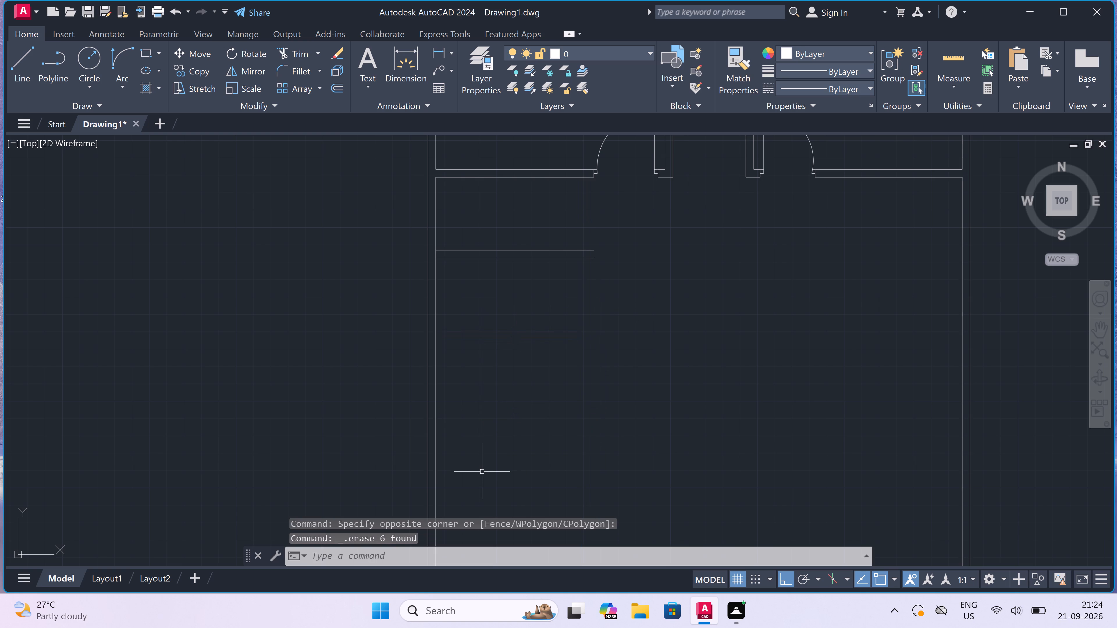
Offset the lower line of the remaining first cross wall 5'6" downward.
type("o")
key("space")
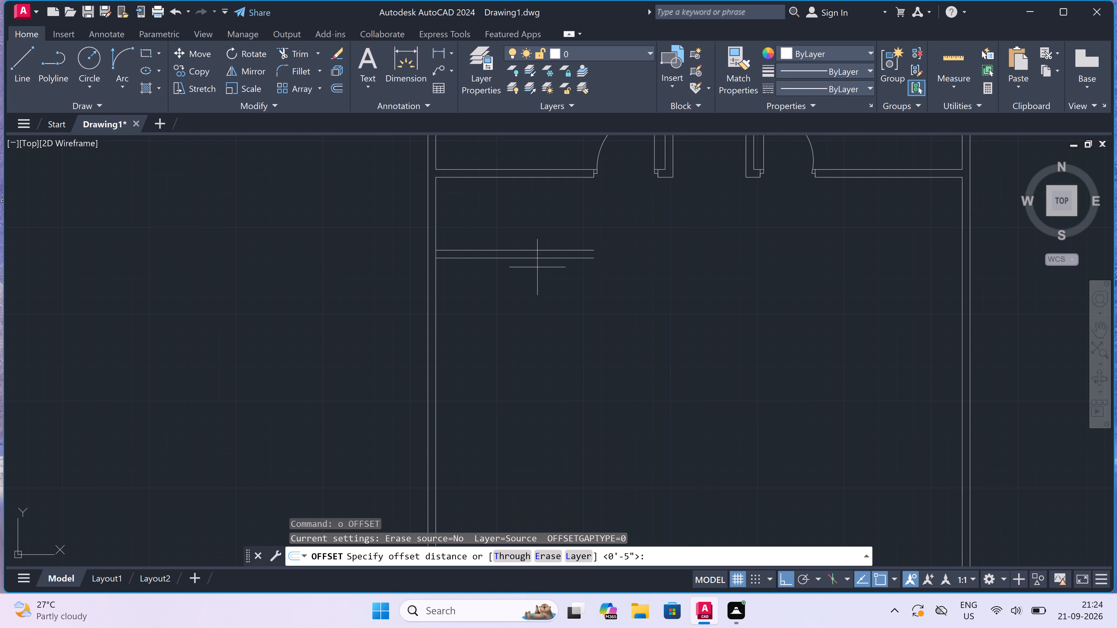
left_click_drag(534, 263, 534, 286)
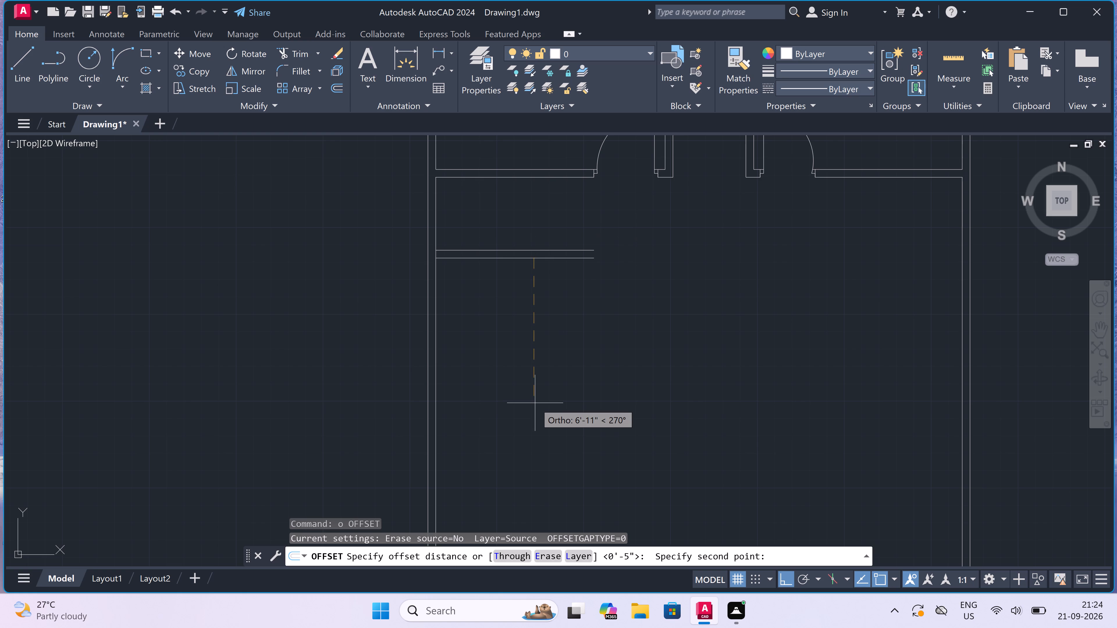
key("5")
type("'6")
type("\"")
key("space")
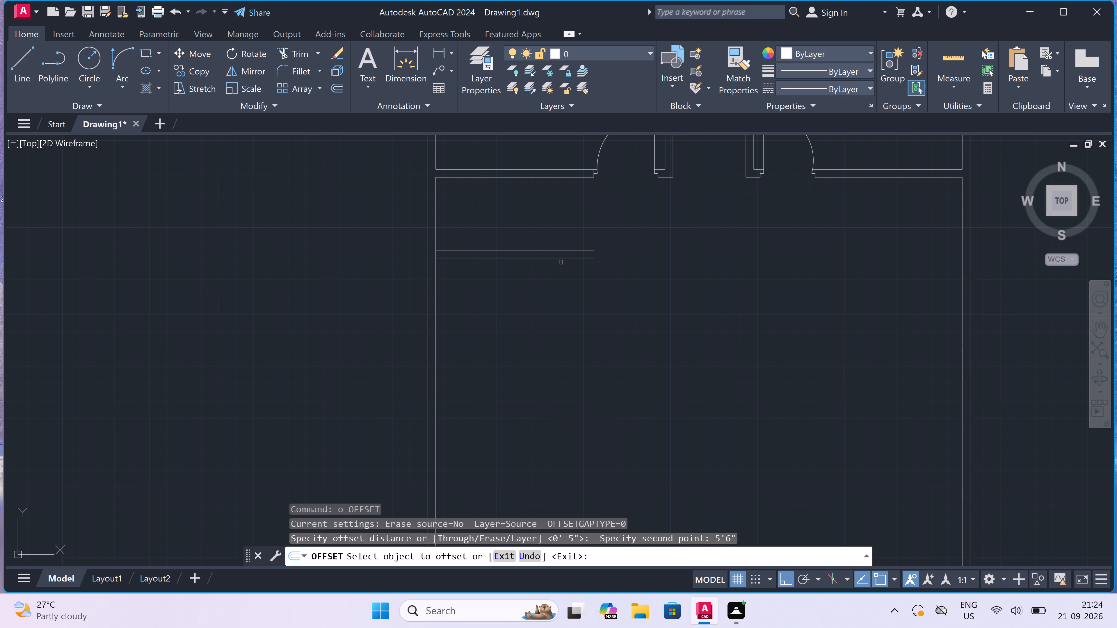
left_click_drag(558, 258, 549, 298)
left_click(528, 344)
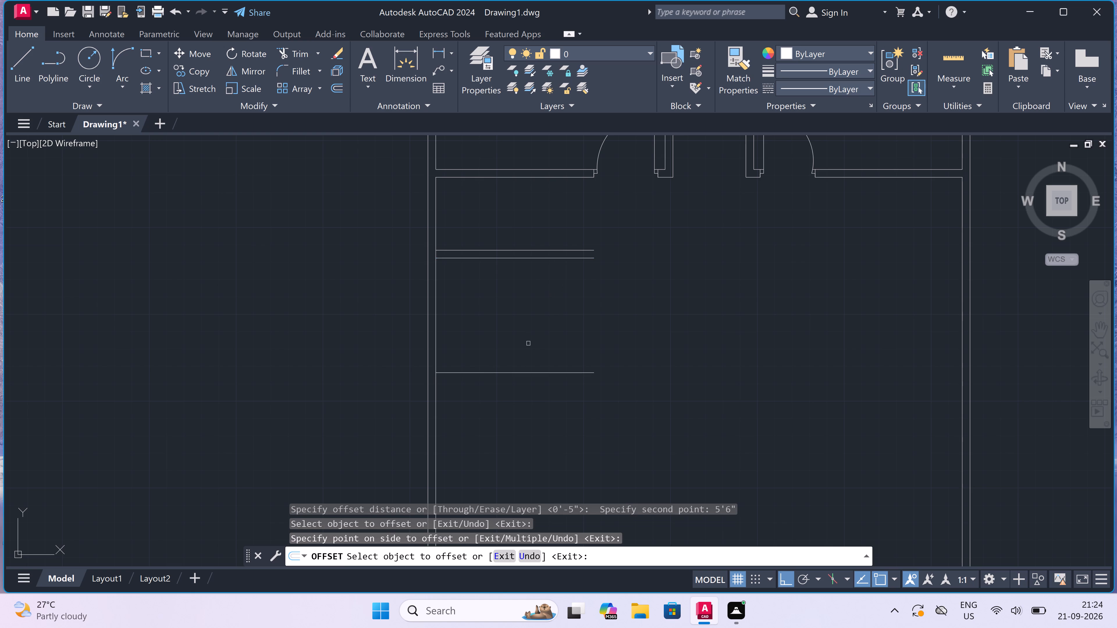
key("Escape")
Offset the new horizontal line 4.5" downward to form the replacement second cross wall.
key("space")
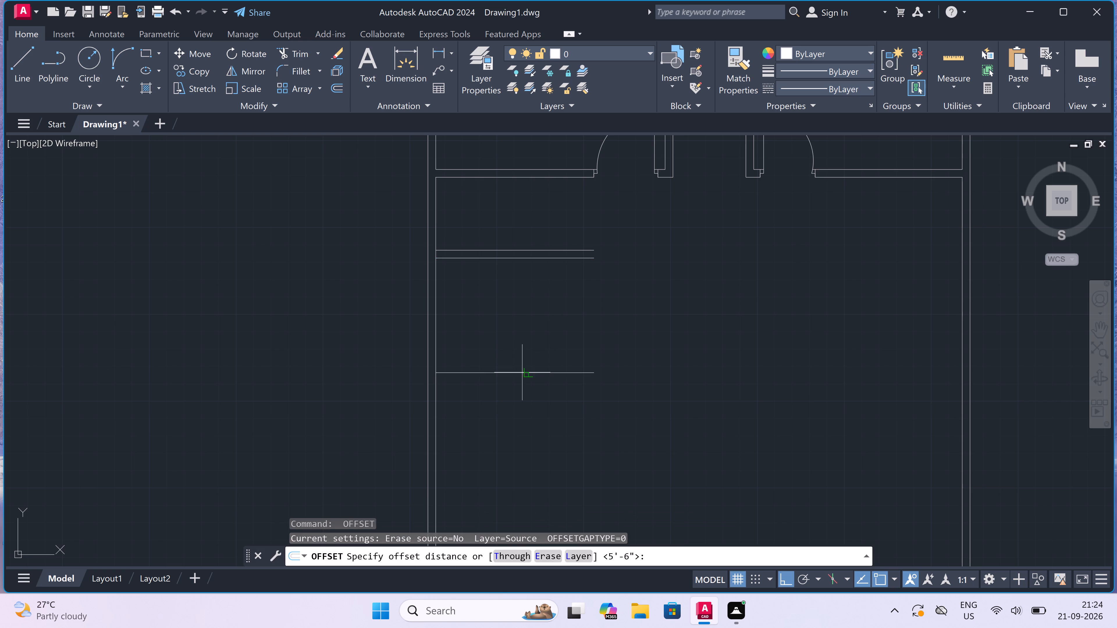
left_click_drag(524, 376, 533, 404)
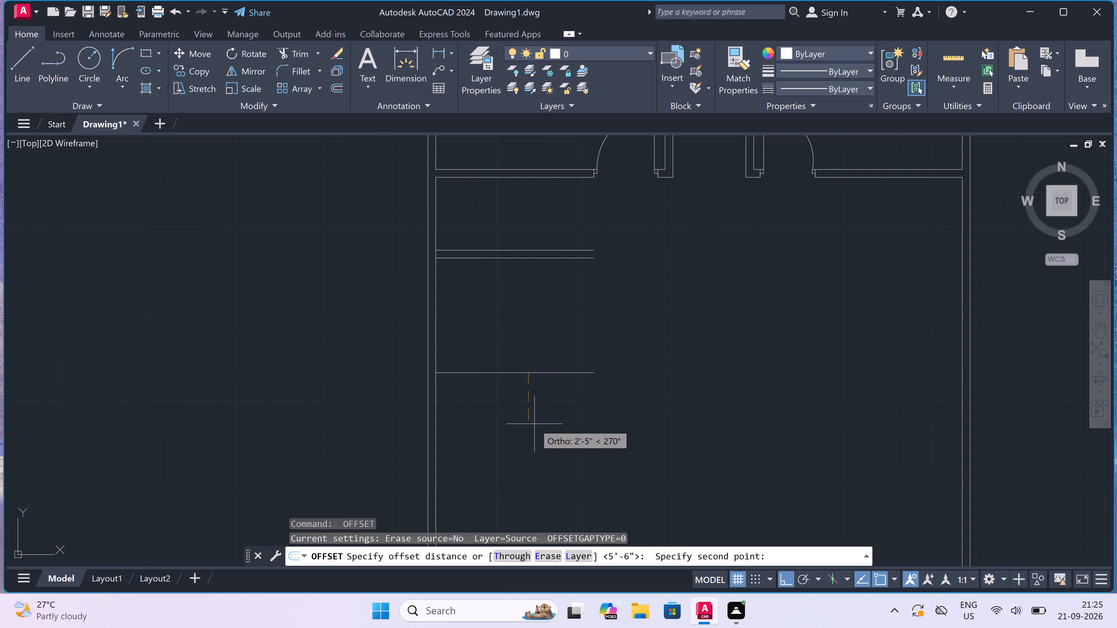
type("4.5")
type("\"")
key("space")
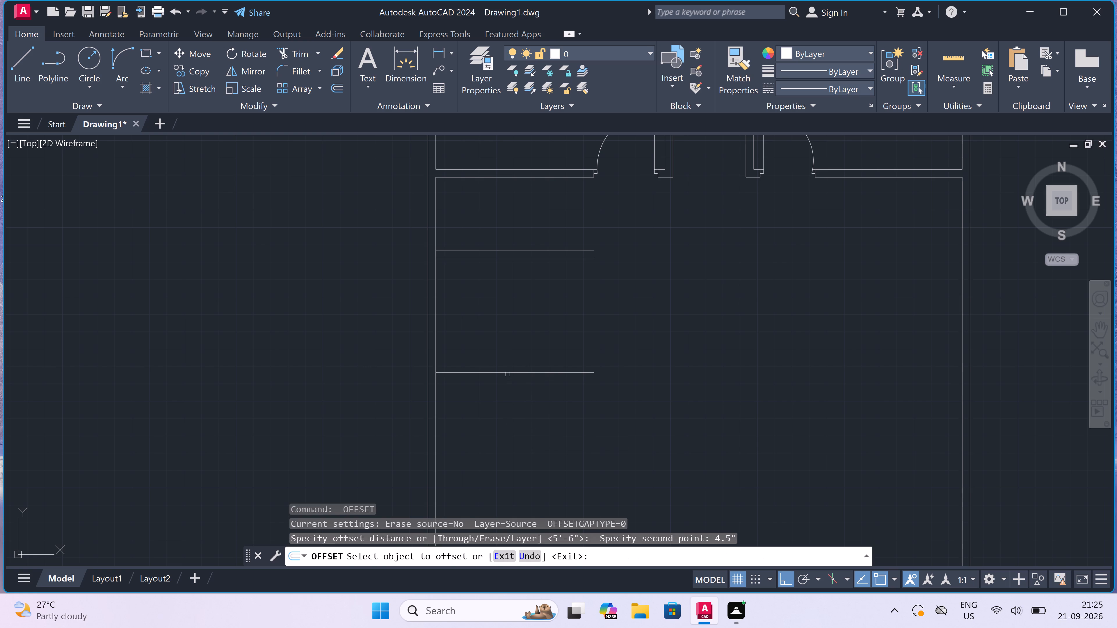
left_click_drag(507, 374, 503, 401)
left_click(501, 414)
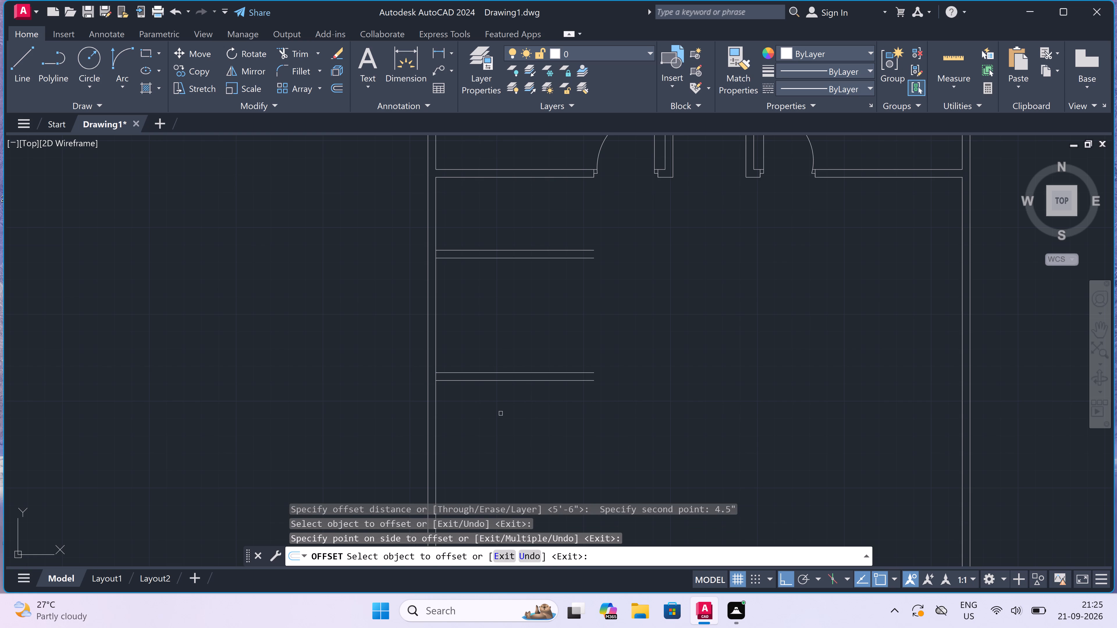
key("Escape")
Offset the lower line of the second cross wall 5'6" downward.
key("space")
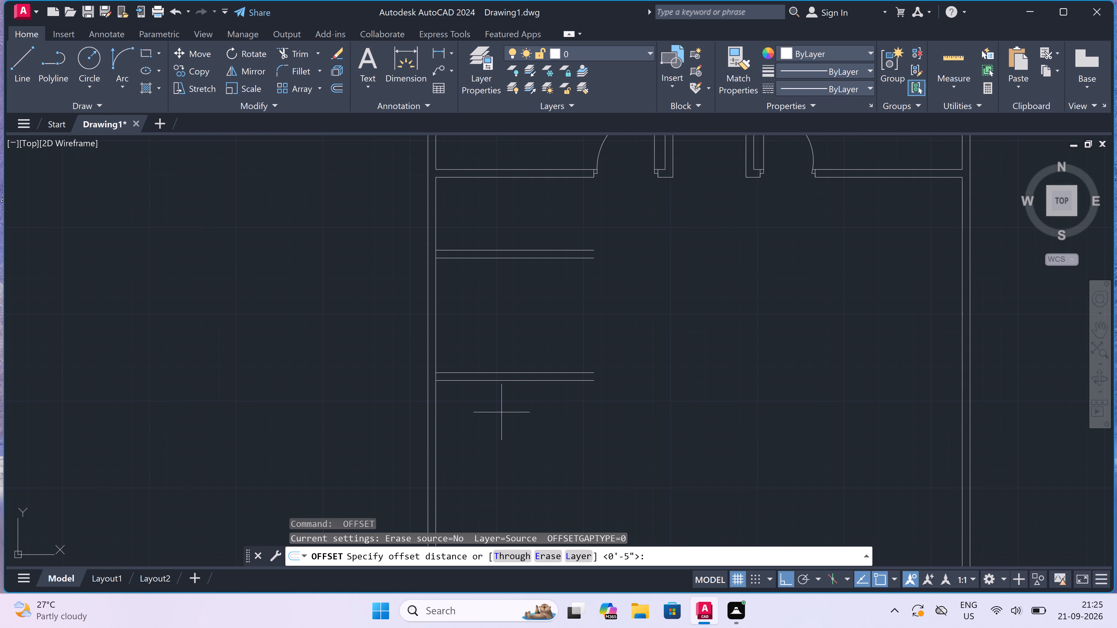
scroll(505, 393, "down", 1)
scroll(496, 415, "up", 1)
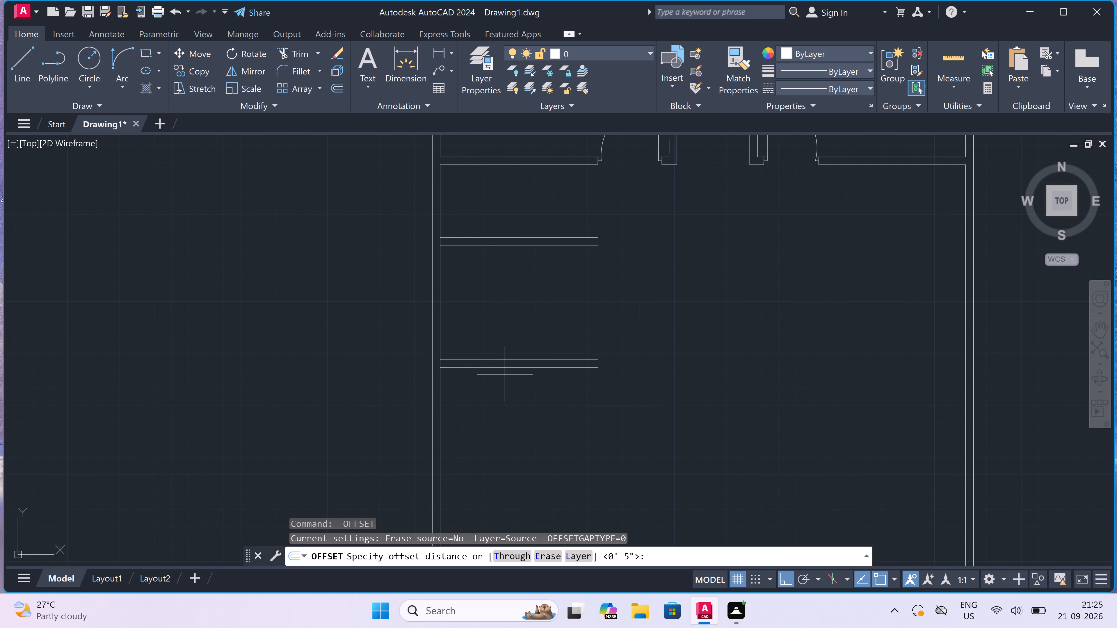
left_click_drag(504, 368, 504, 378)
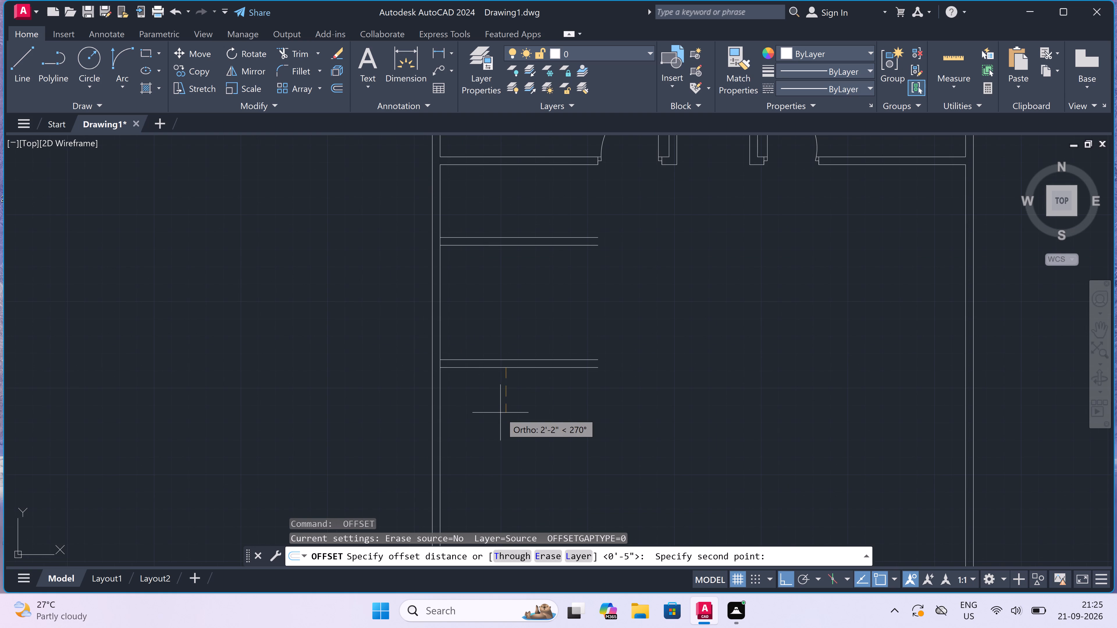
scroll(510, 457, "up", 2)
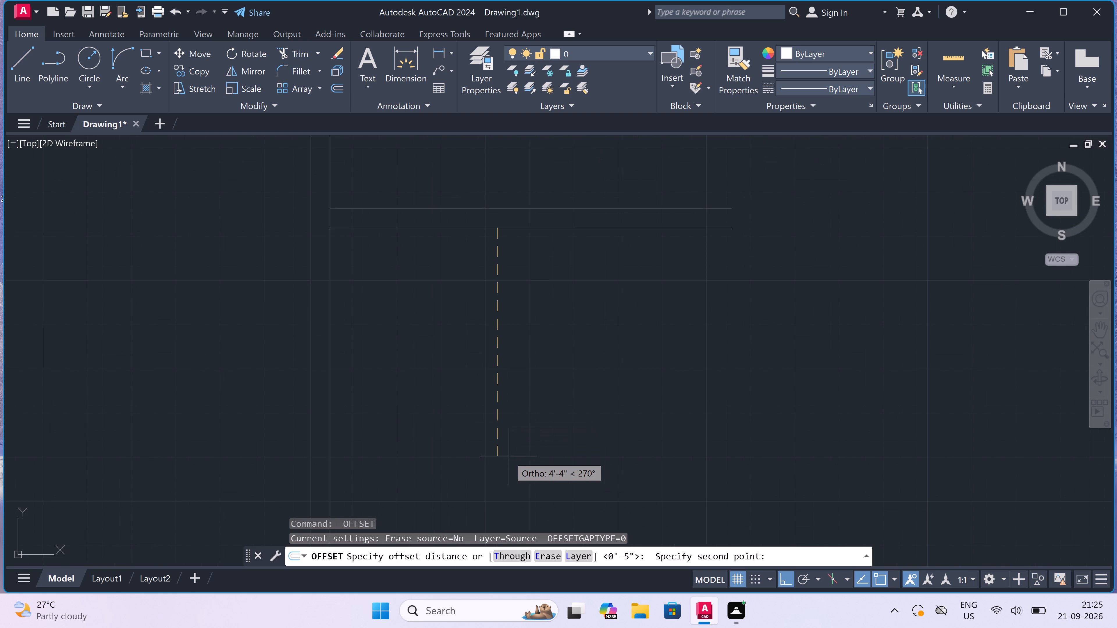
type("5'6")
type("\"")
key("space")
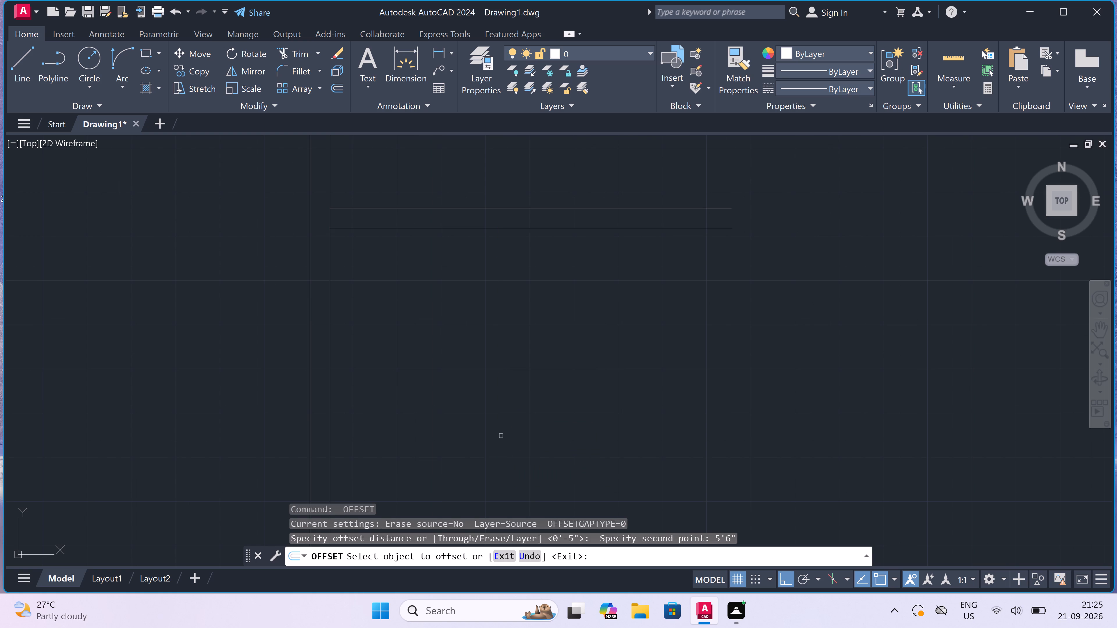
scroll(501, 428, "down", 1)
scroll(508, 350, "down", 3)
scroll(508, 345, "up", 2)
left_click_drag(508, 331, 507, 333)
left_click(501, 362)
key("Escape")
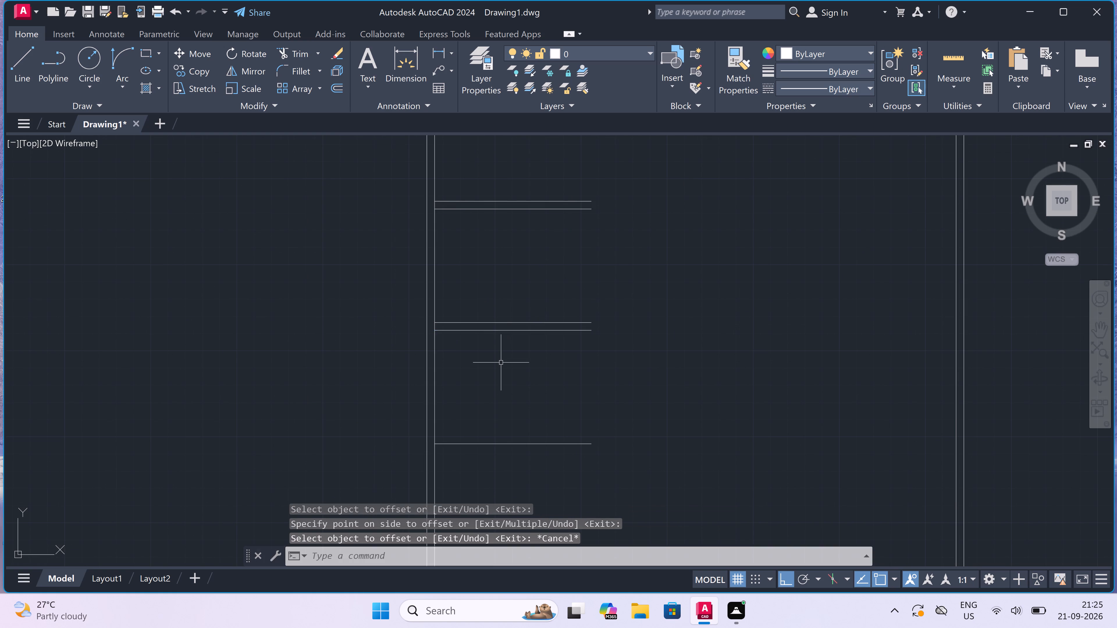
Offset the new horizontal line 4.5" downward to form the third cross wall.
key("space")
scroll(502, 361, "down", 1)
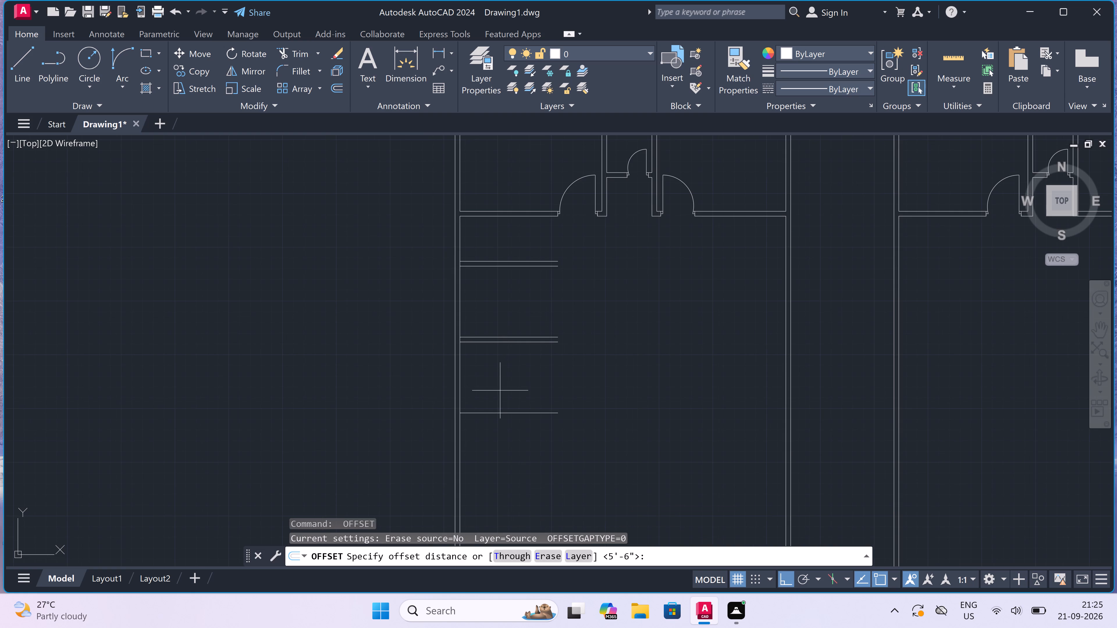
left_click_drag(498, 415, 498, 429)
scroll(492, 471, "up", 1)
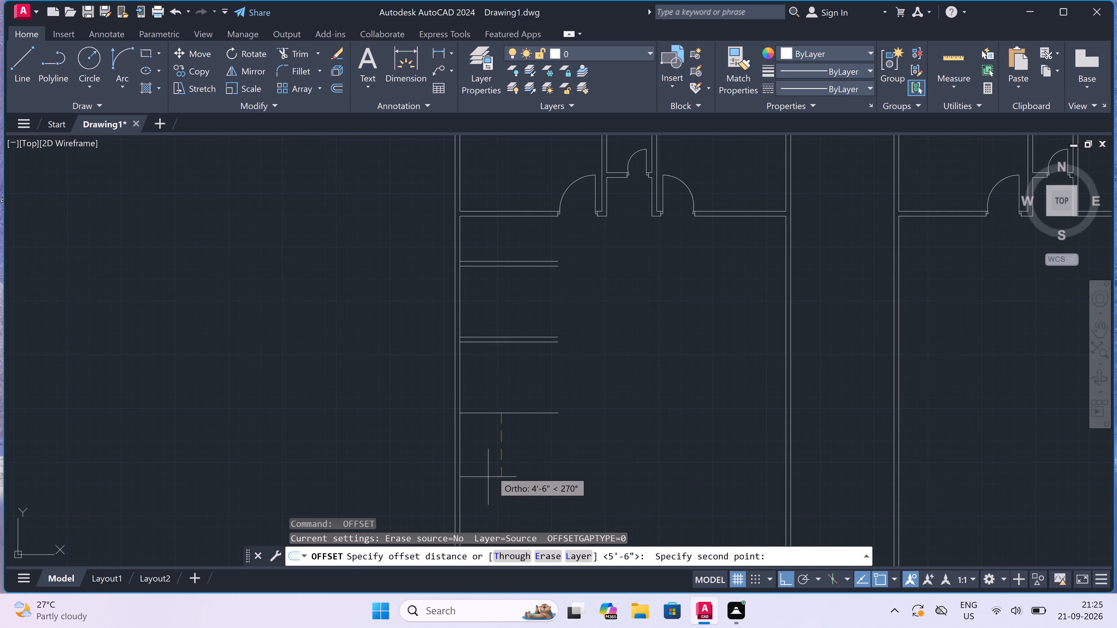
type("4.5")
type("\"")
key("space")
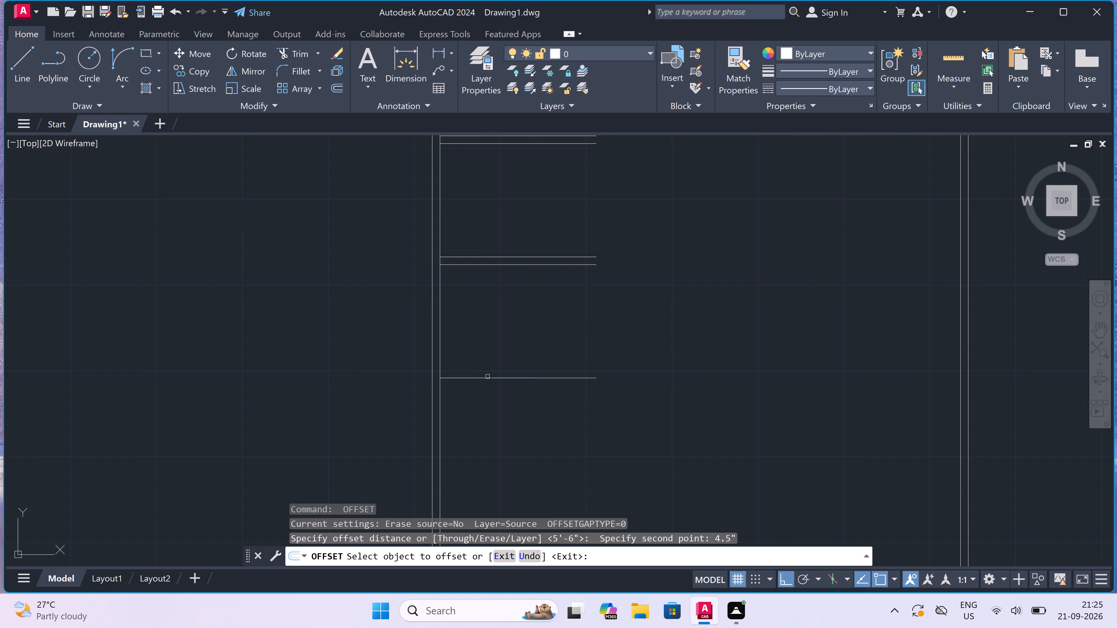
left_click_drag(488, 378, 486, 387)
left_click(483, 398)
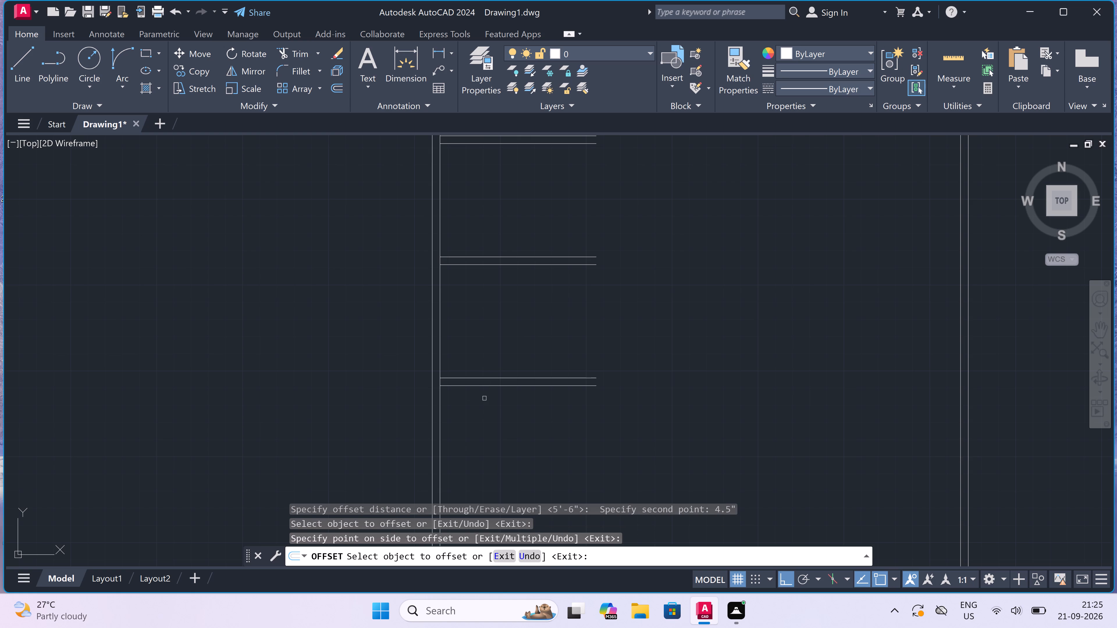
key("Escape")
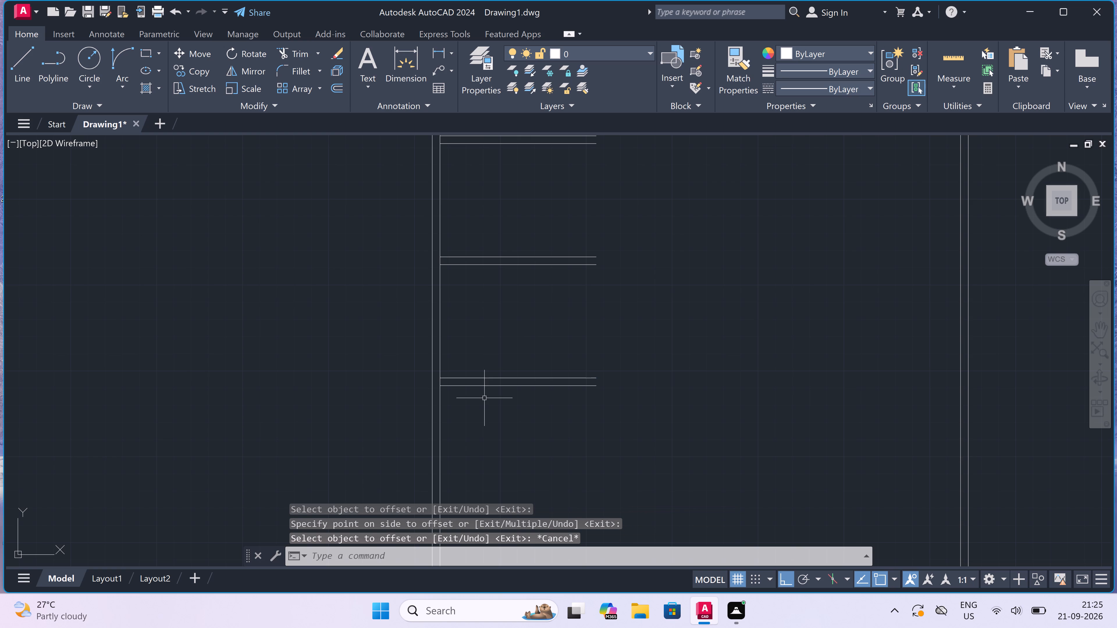
Offset the lower line of the third cross wall 3'6" downward.
type("o")
key("space")
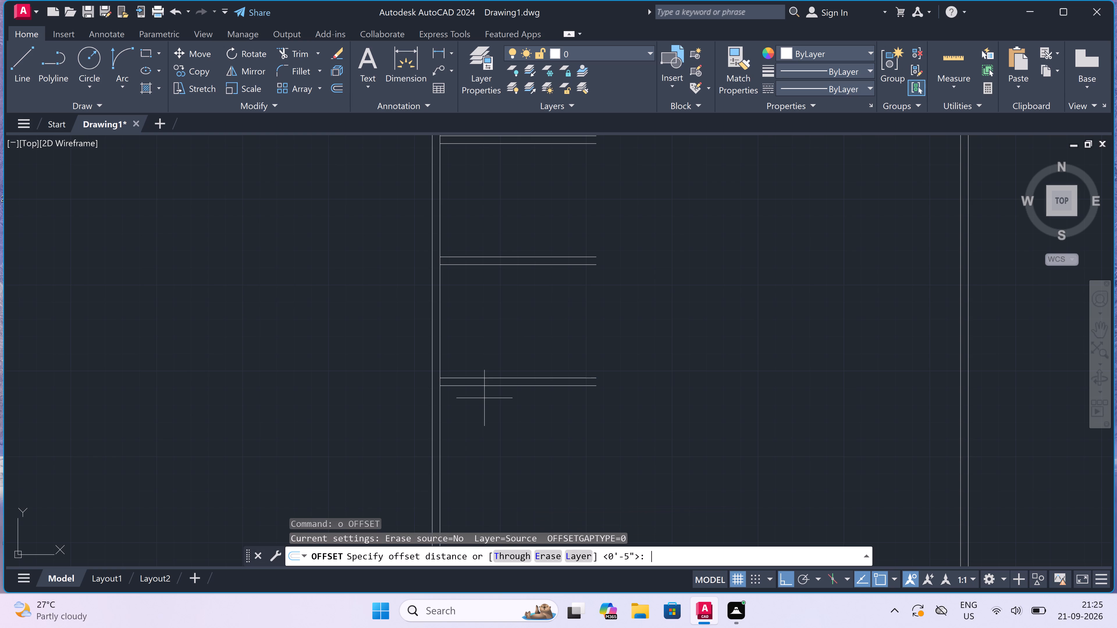
left_click_drag(486, 390, 487, 411)
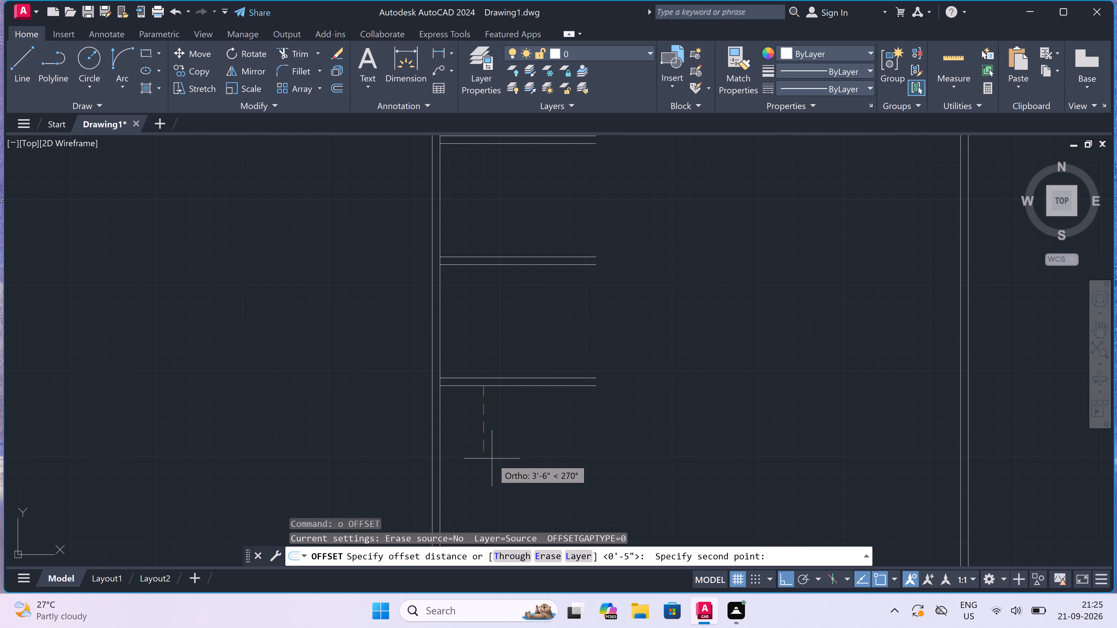
type("3'6")
key("shift+quotedbl")
key("space")
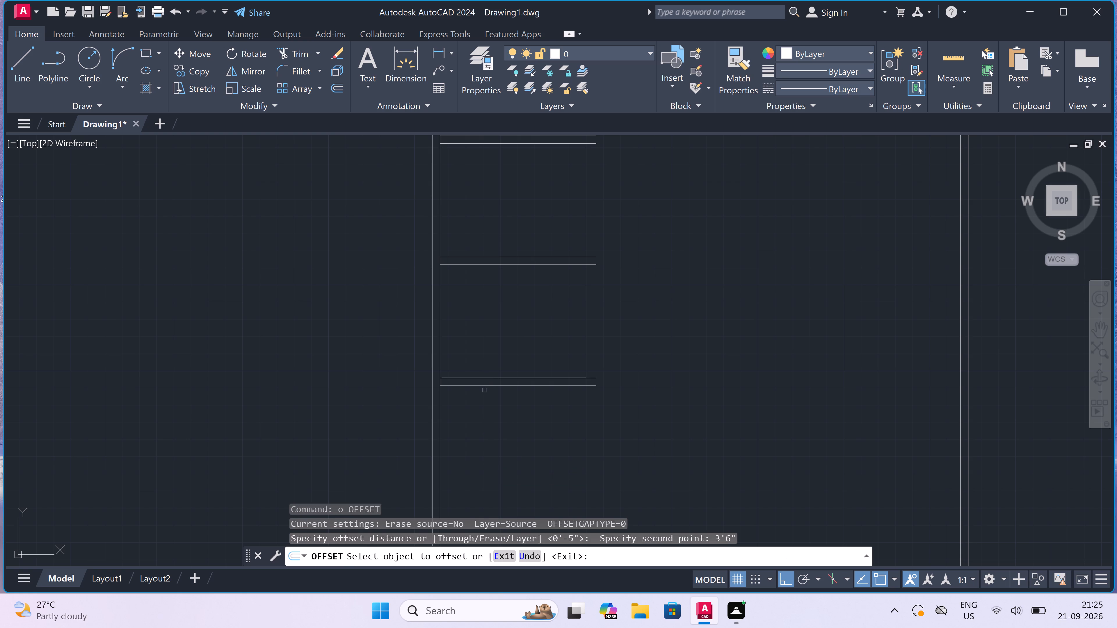
left_click_drag(483, 388, 483, 396)
left_click(483, 433)
key("Escape")
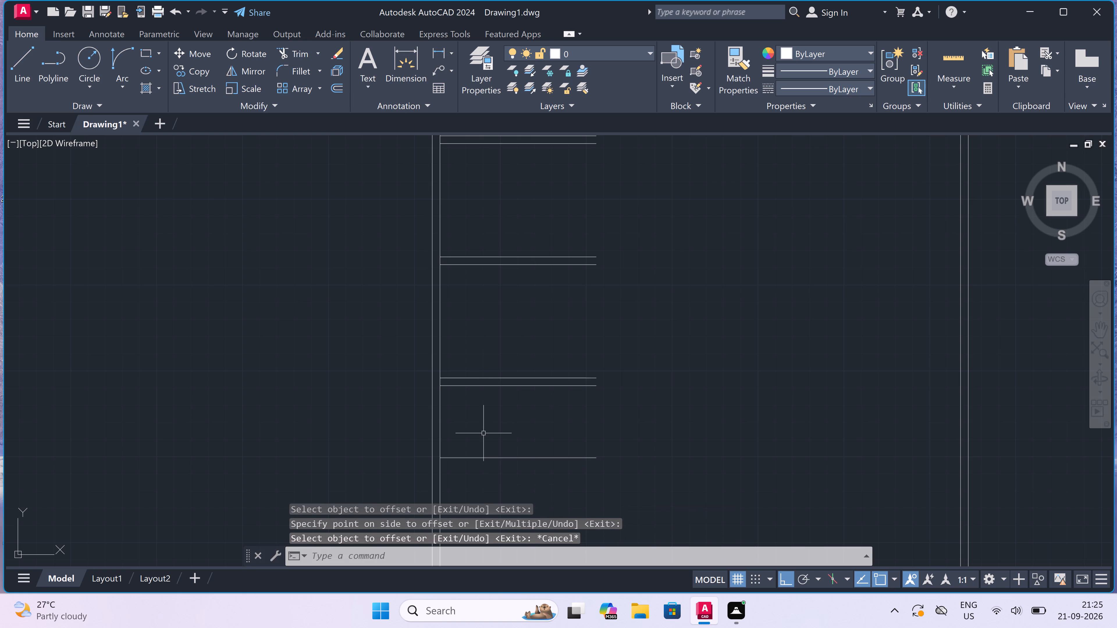
Offset the new horizontal line 4.5" downward to form the fourth cross wall.
key("space")
left_click(483, 459)
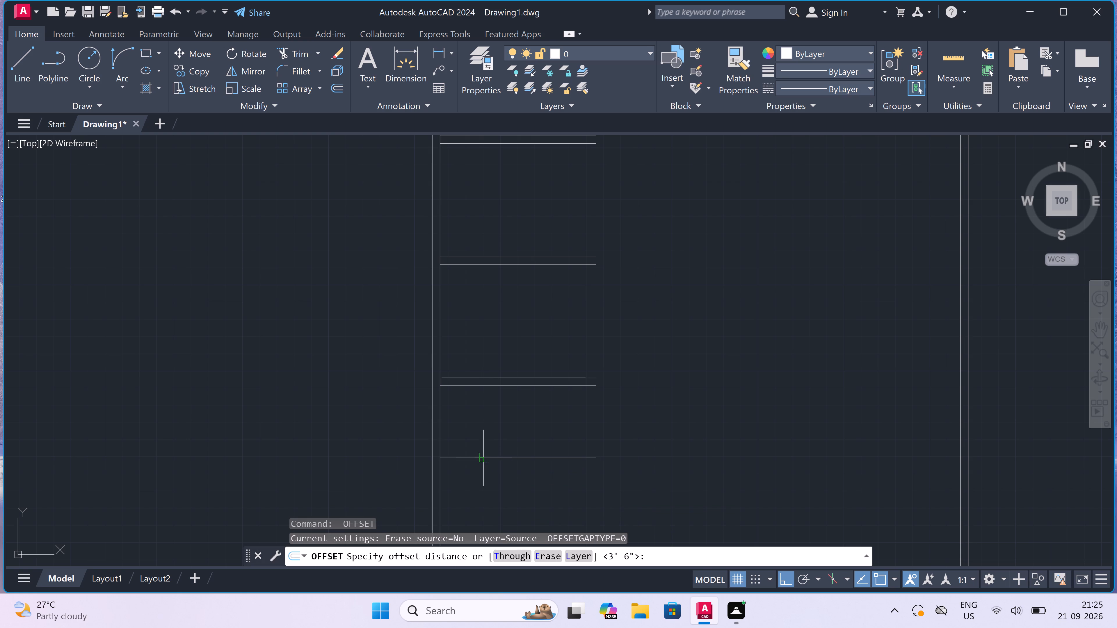
type("4/")
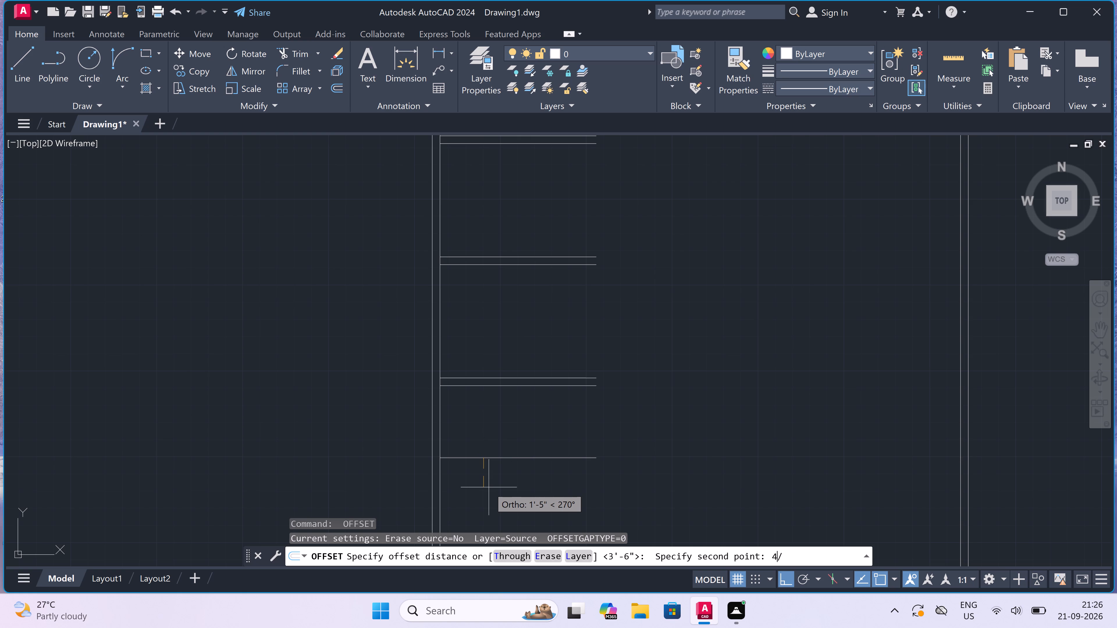
key("BackSpace")
type(".5\"")
key("space")
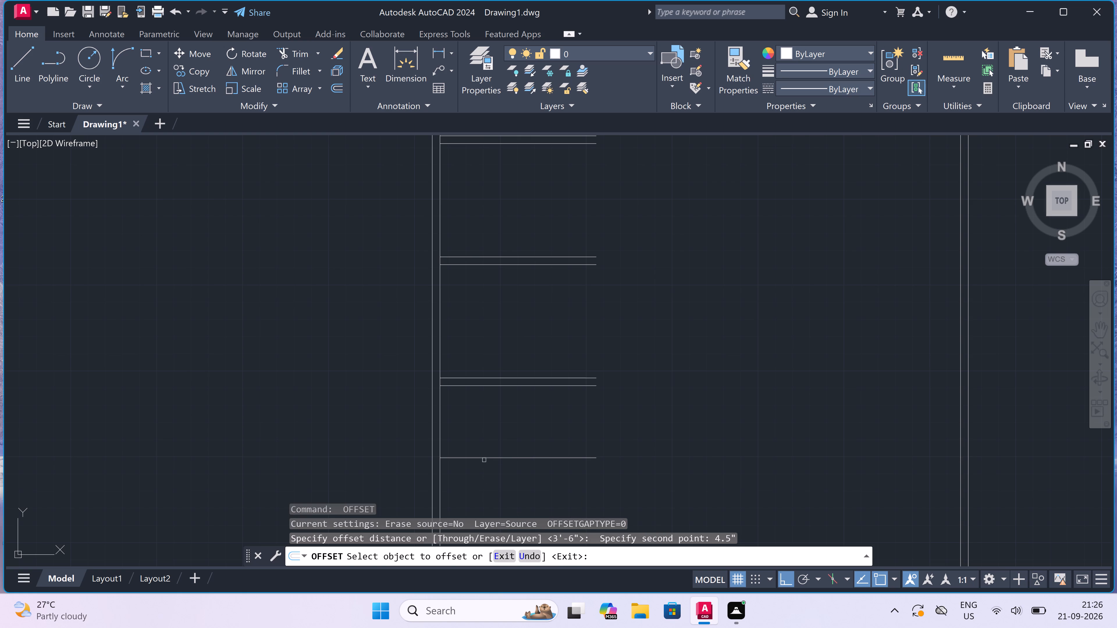
left_click(482, 456)
double_click(479, 477)
scroll(479, 478, "down", 4)
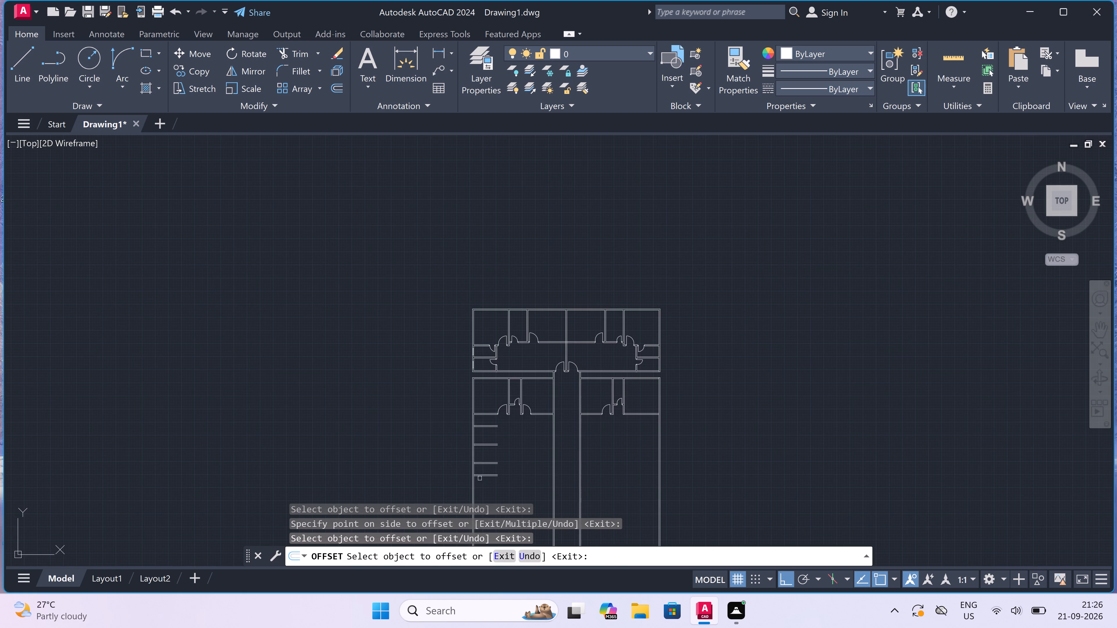
scroll(481, 480, "down", 3)
scroll(482, 495, "up", 4)
scroll(487, 470, "up", 2)
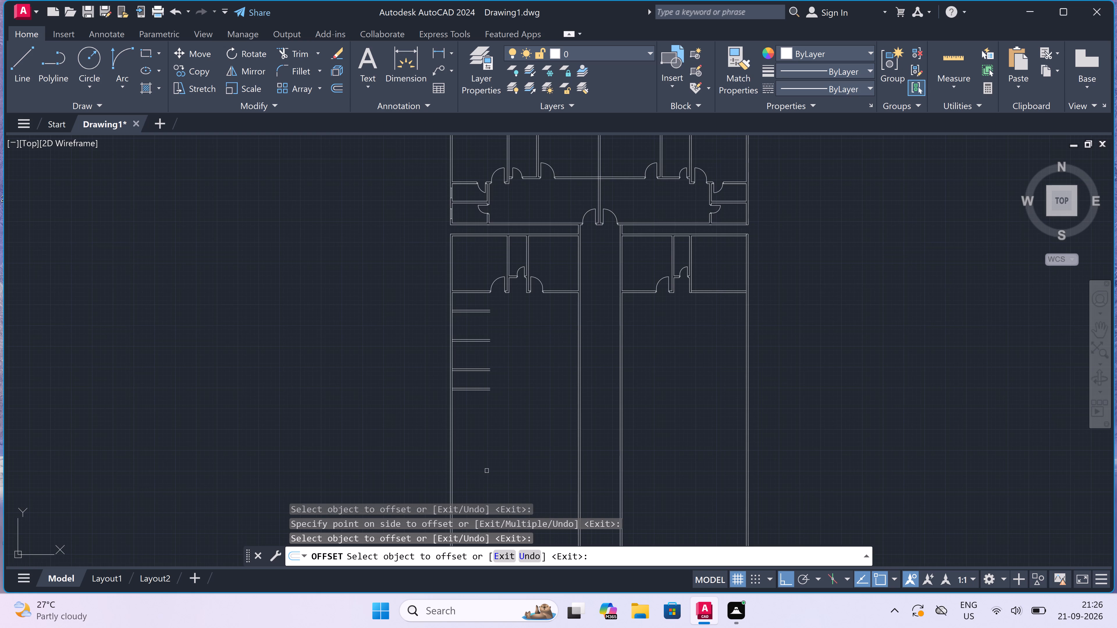
key("Escape")
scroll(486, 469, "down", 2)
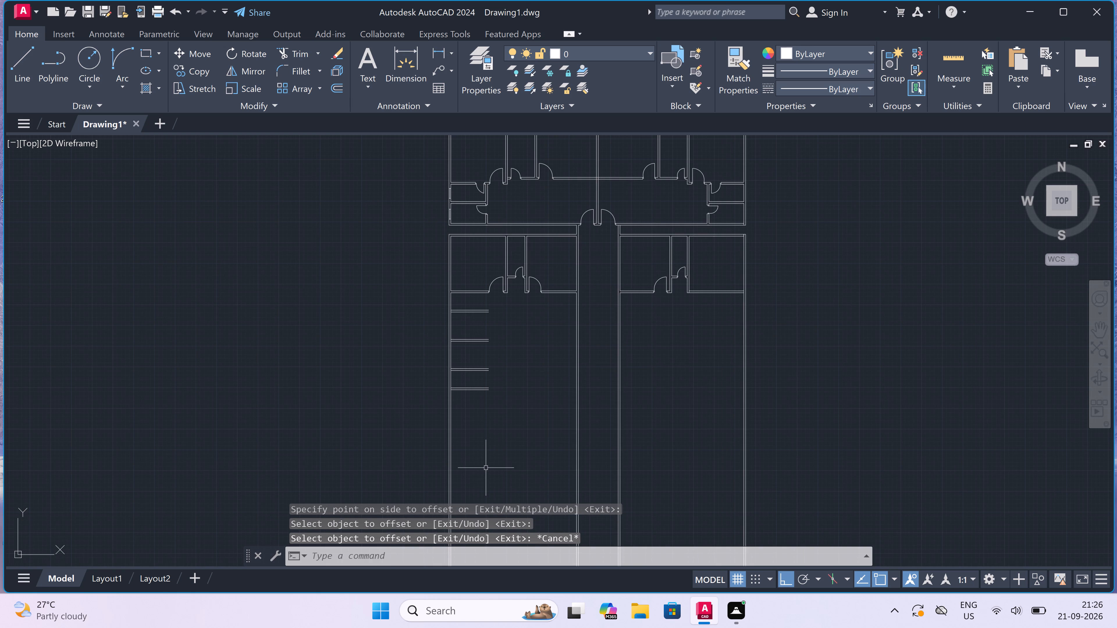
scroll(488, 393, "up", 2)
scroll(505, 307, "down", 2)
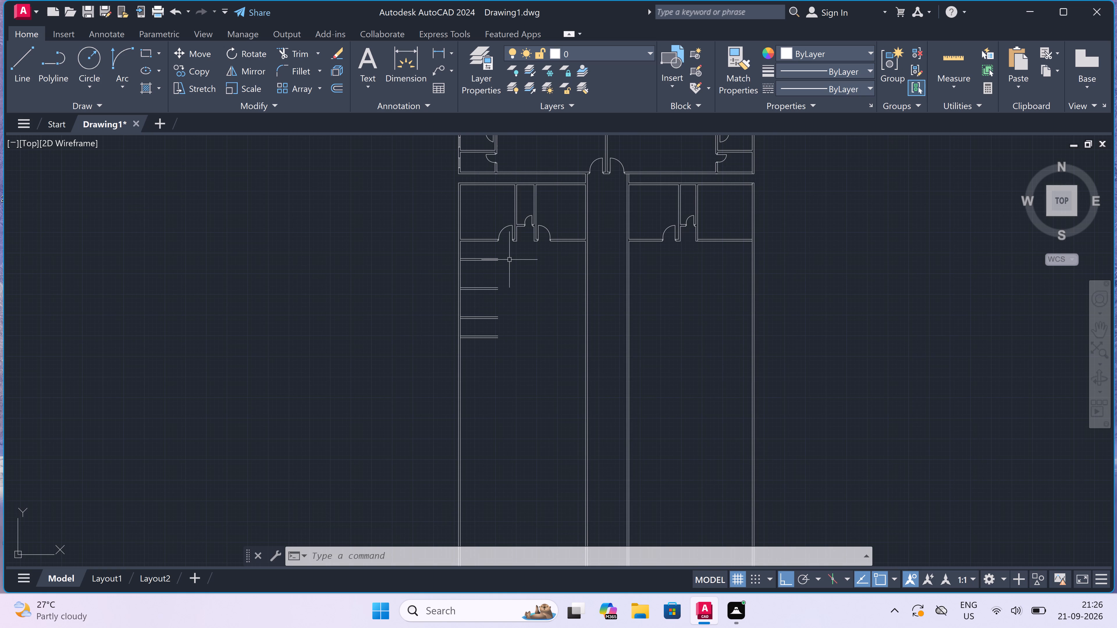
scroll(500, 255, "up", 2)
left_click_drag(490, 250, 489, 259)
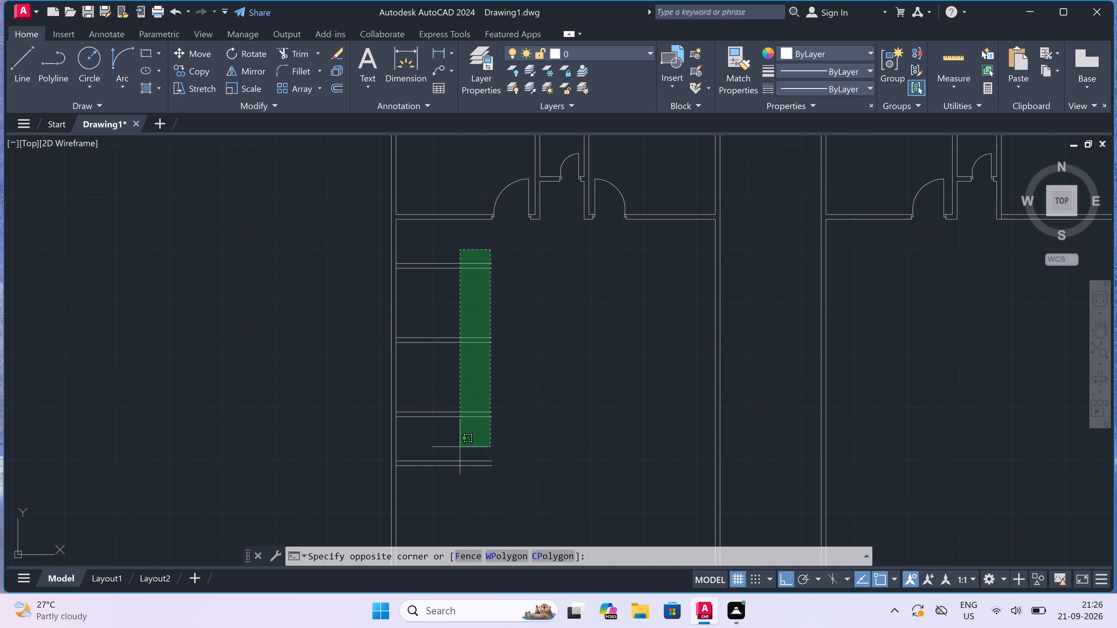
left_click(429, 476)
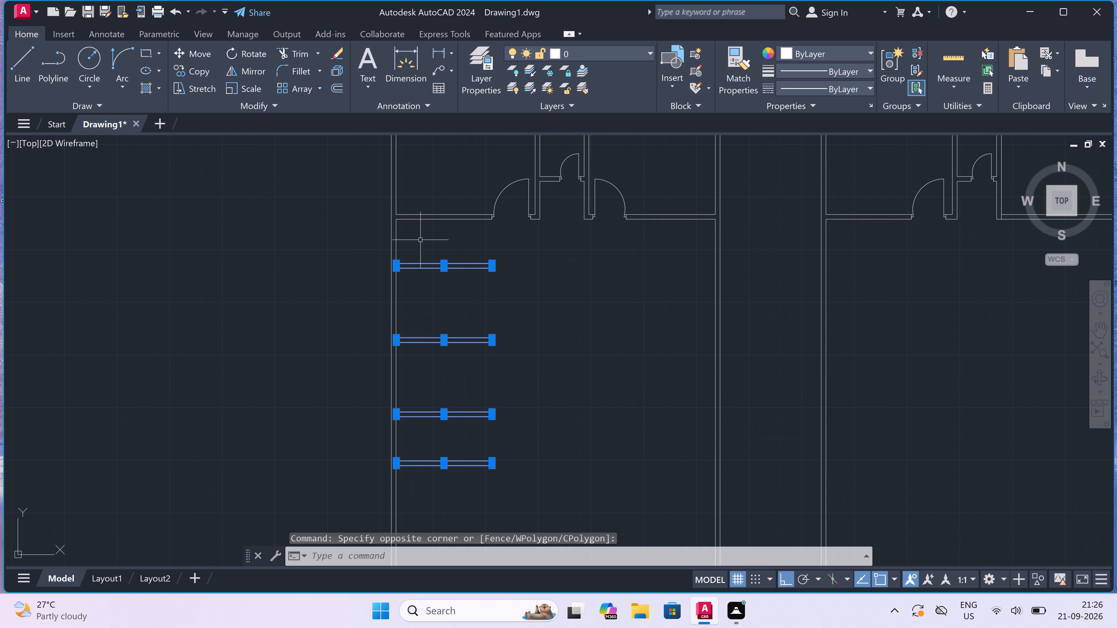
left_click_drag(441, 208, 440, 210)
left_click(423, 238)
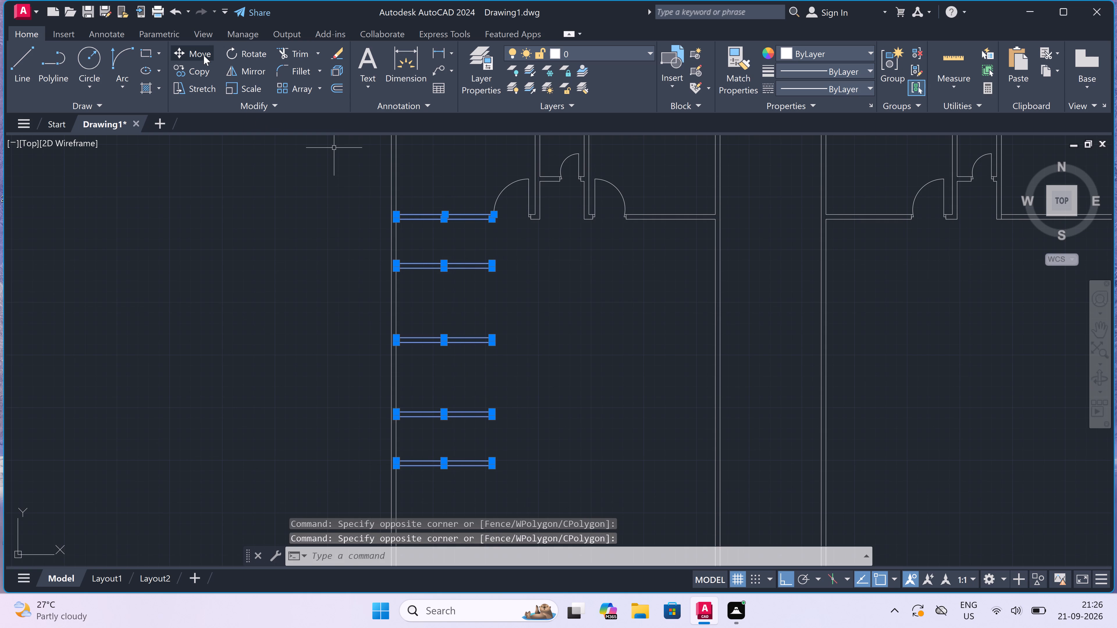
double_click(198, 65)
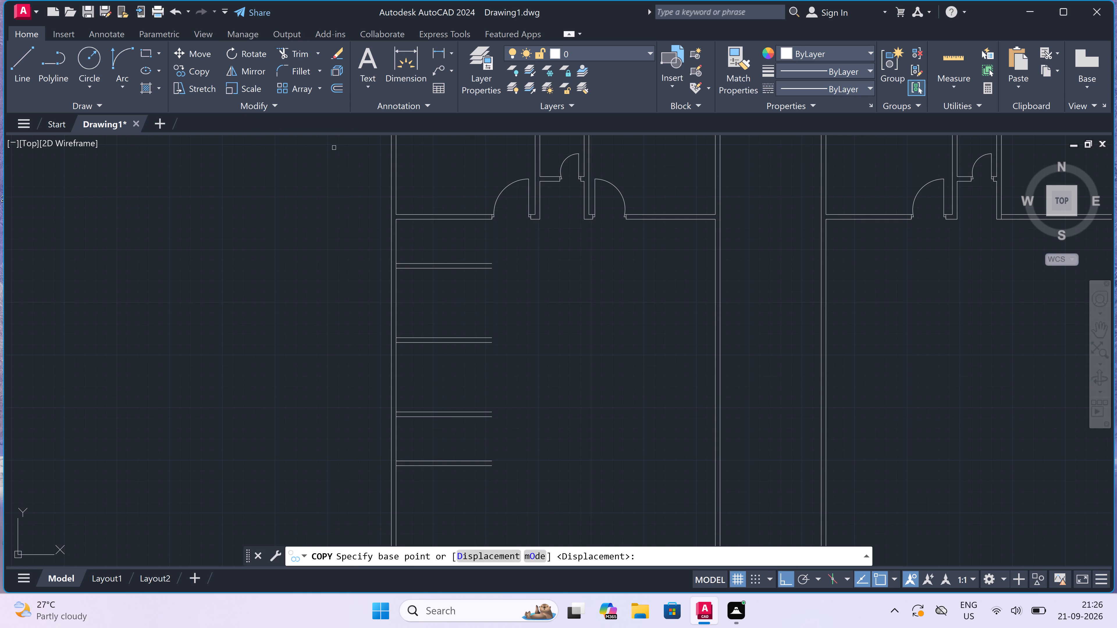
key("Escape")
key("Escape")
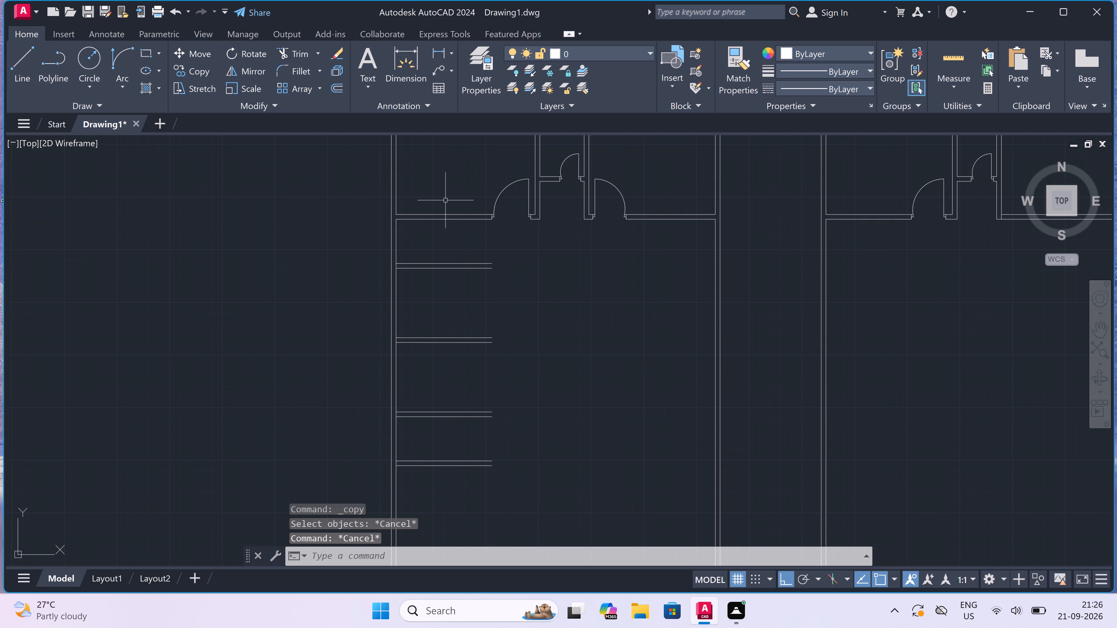
Copy the left lower block's four cross walls and the wall segment above them to the right lower block's outer wall.
left_click_drag(465, 190, 463, 220)
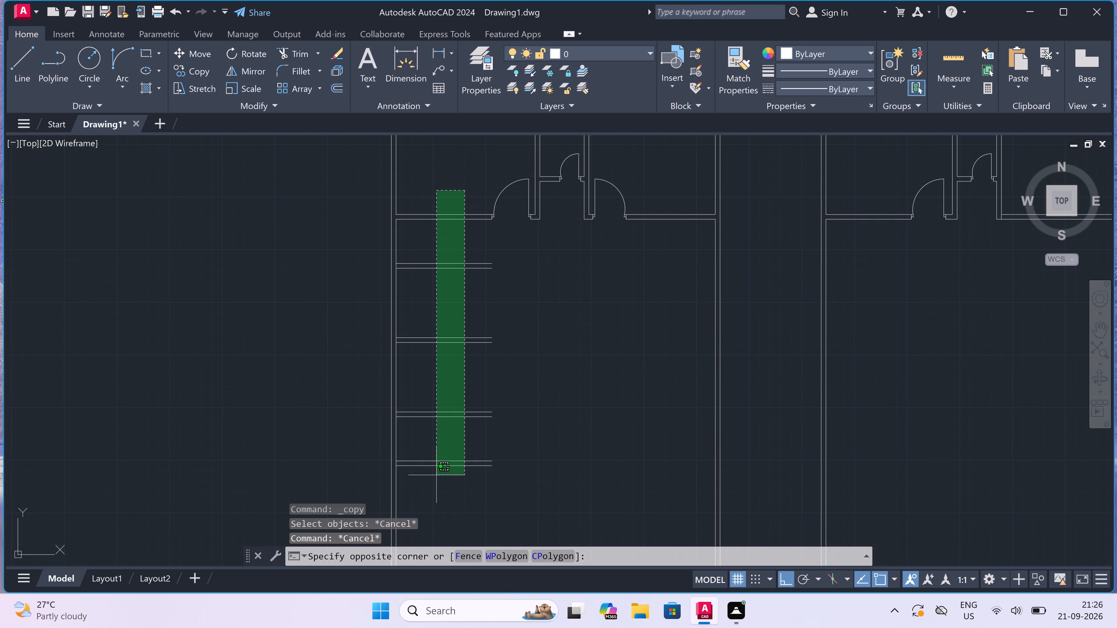
double_click(436, 475)
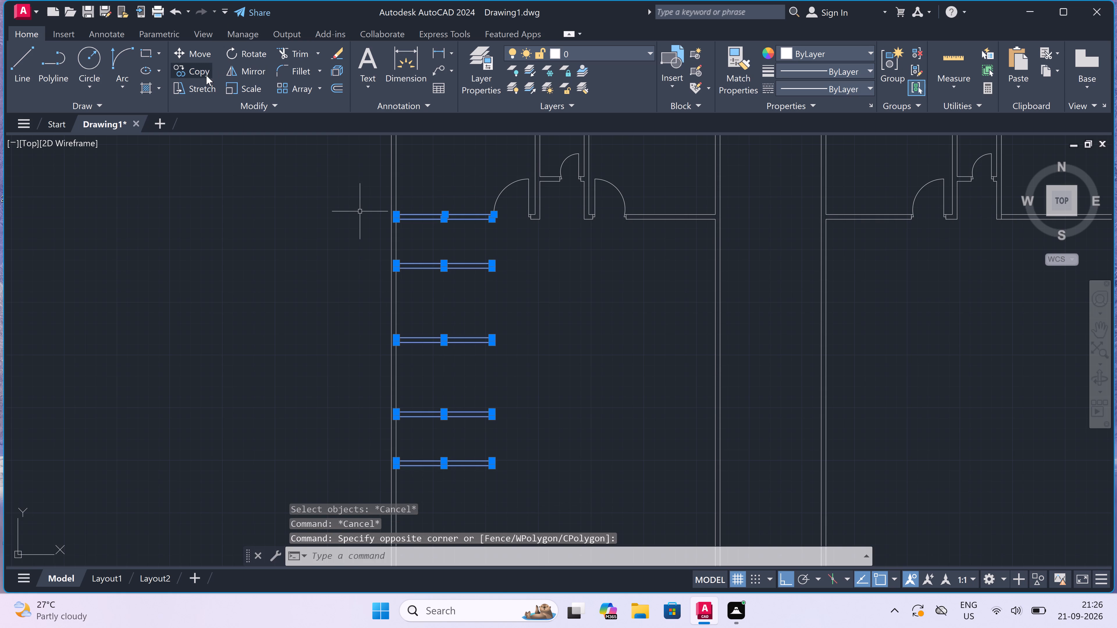
left_click_drag(197, 66, 198, 72)
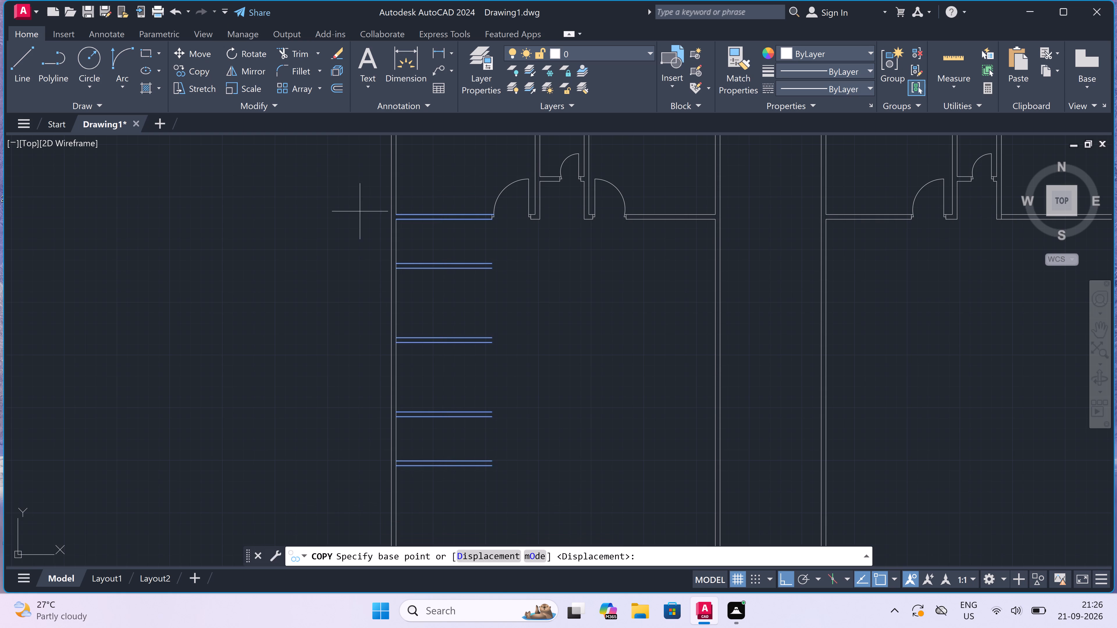
scroll(483, 225, "up", 2)
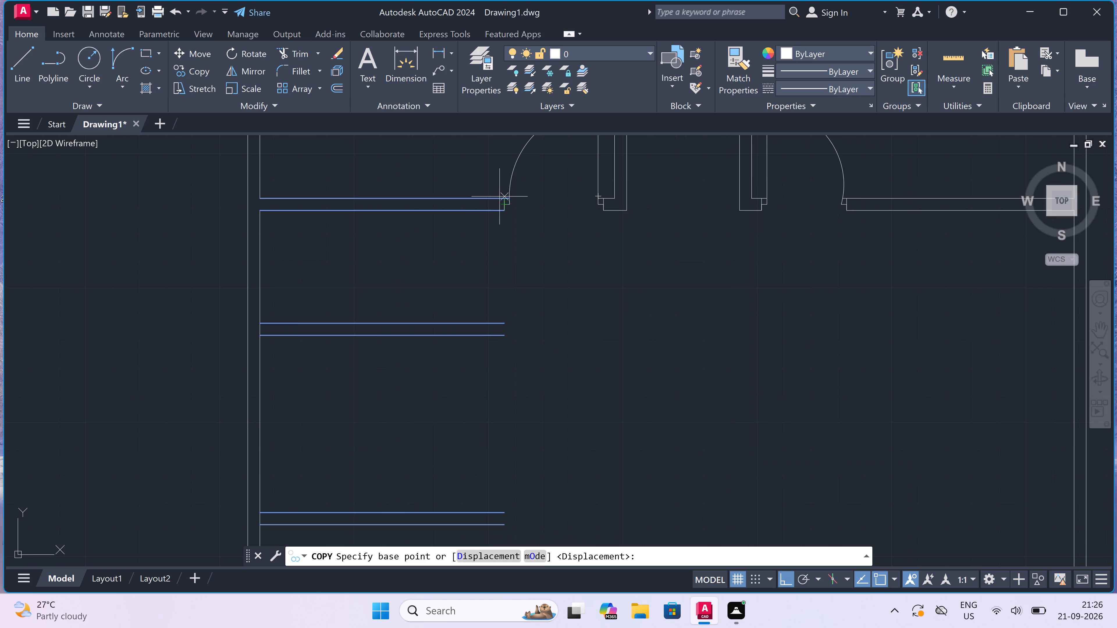
scroll(500, 191, "up", 3)
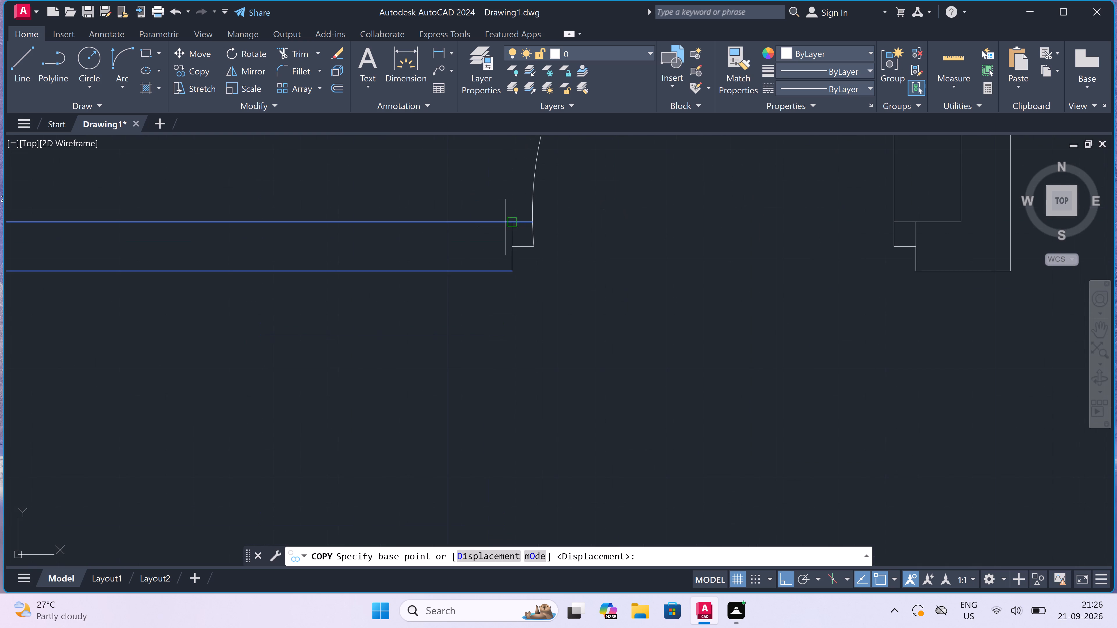
left_click(508, 224)
scroll(401, 244, "down", 2)
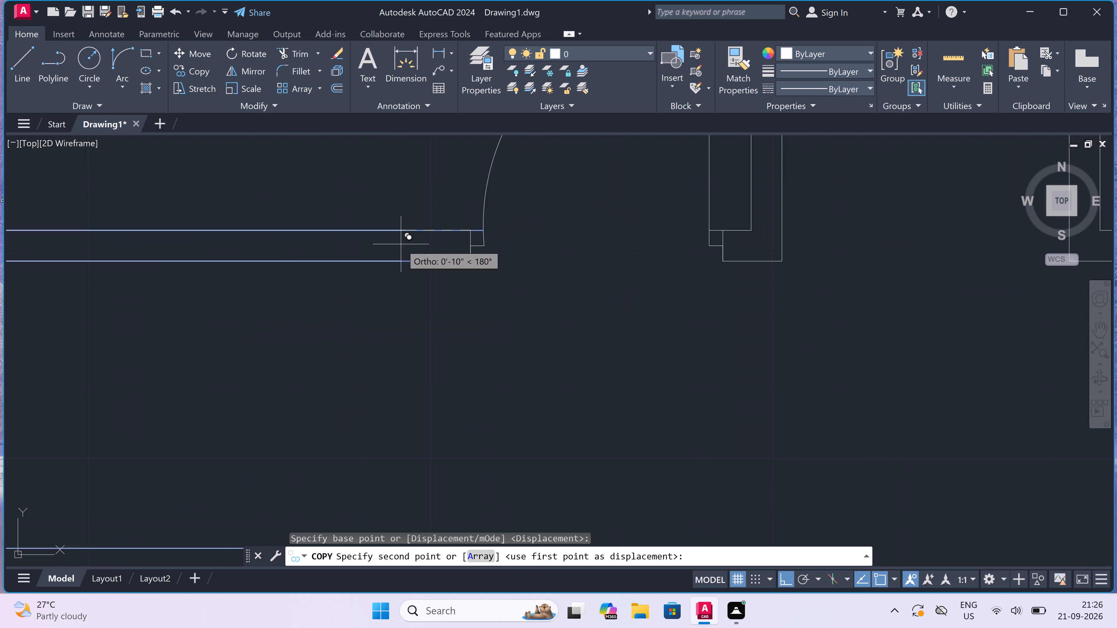
scroll(400, 244, "down", 2)
scroll(494, 250, "down", 4)
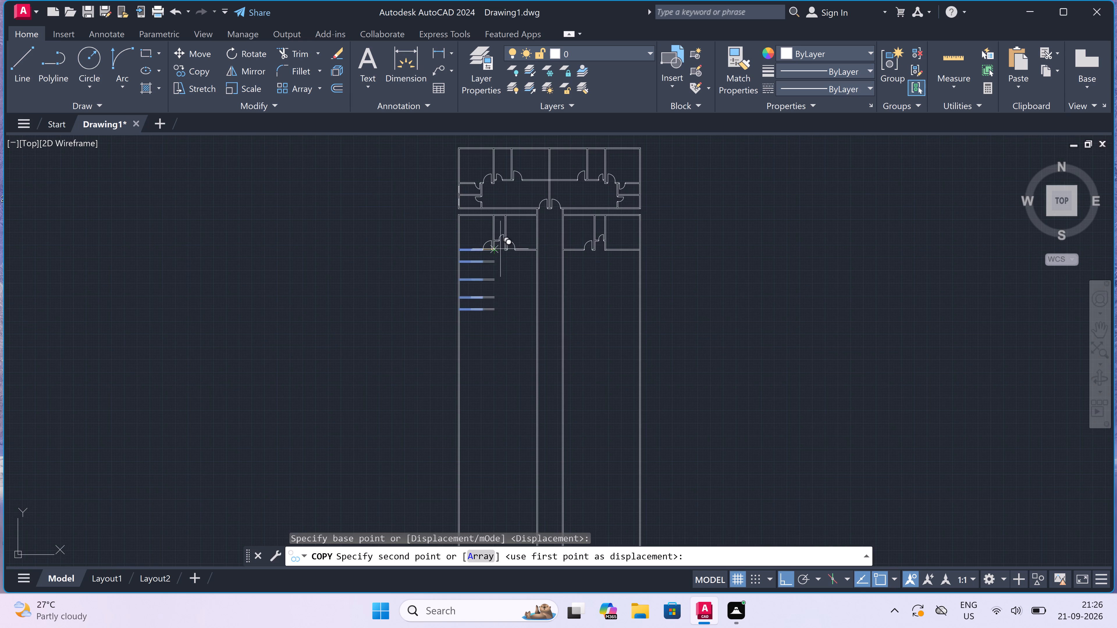
scroll(607, 249, "up", 2)
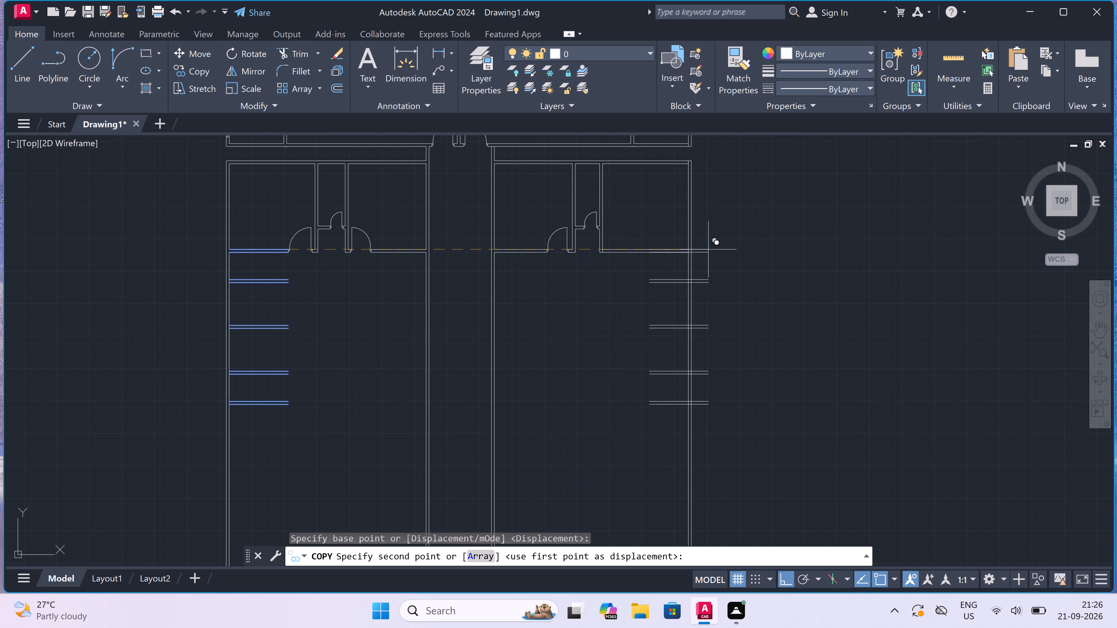
scroll(698, 247, "up", 3)
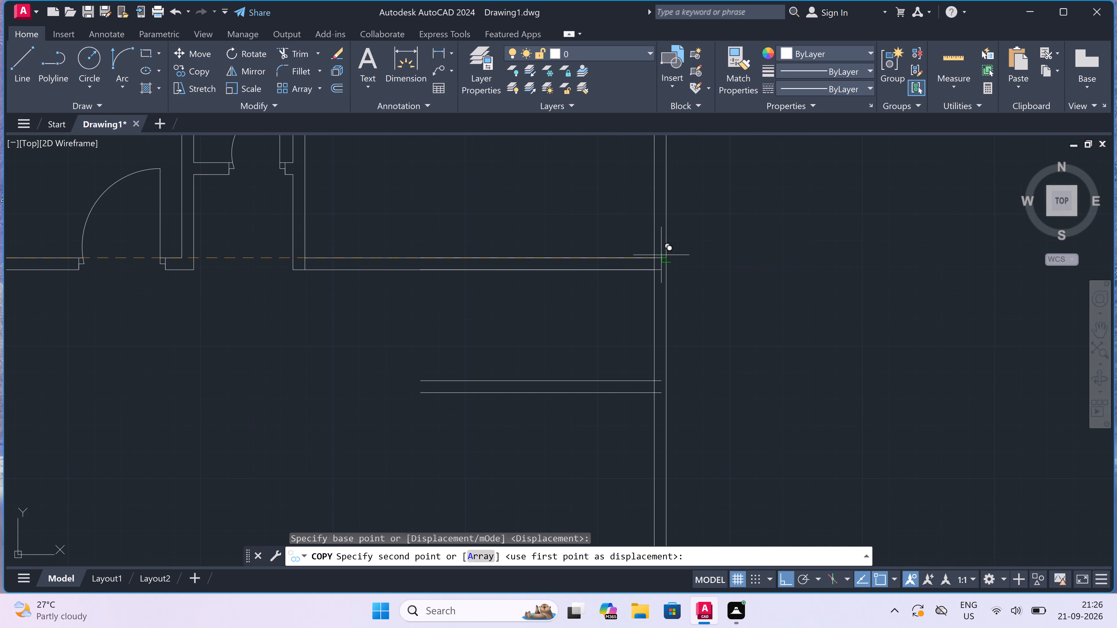
scroll(662, 255, "up", 1)
left_click(666, 257)
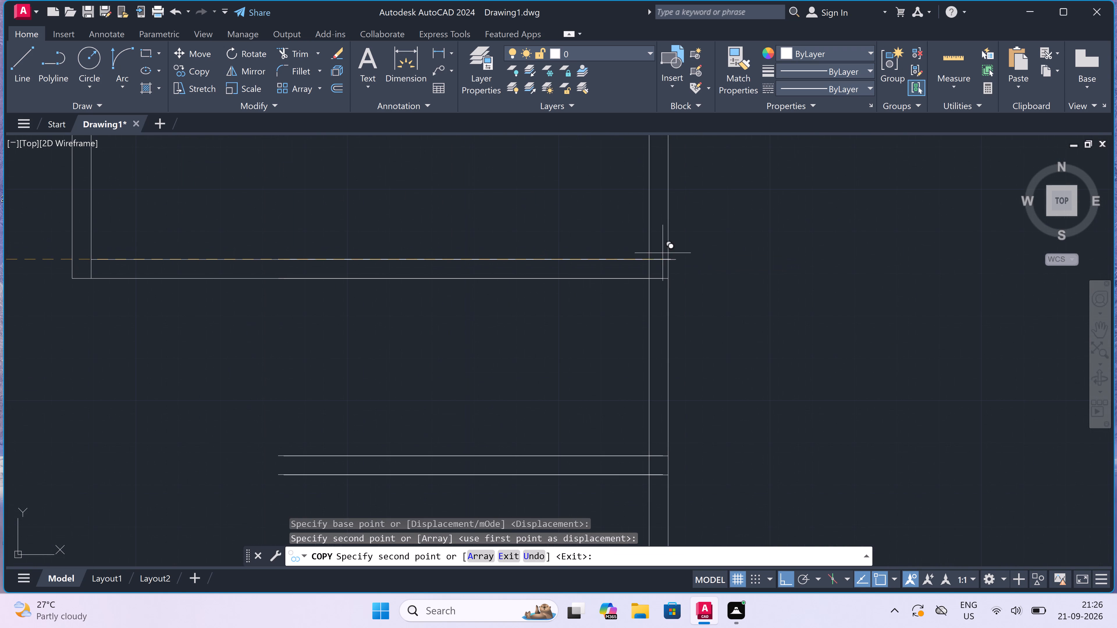
scroll(619, 230, "down", 2)
key("Escape")
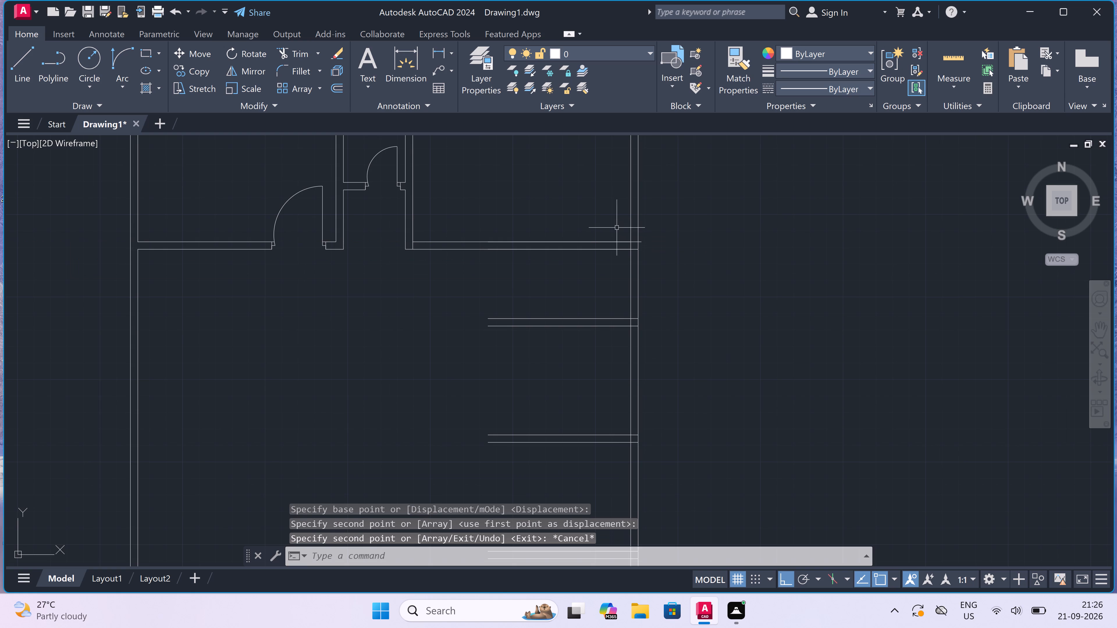
Extend both lines of the second cross wall to the passage wall in the right and left lower blocks.
scroll(589, 233, "down", 2)
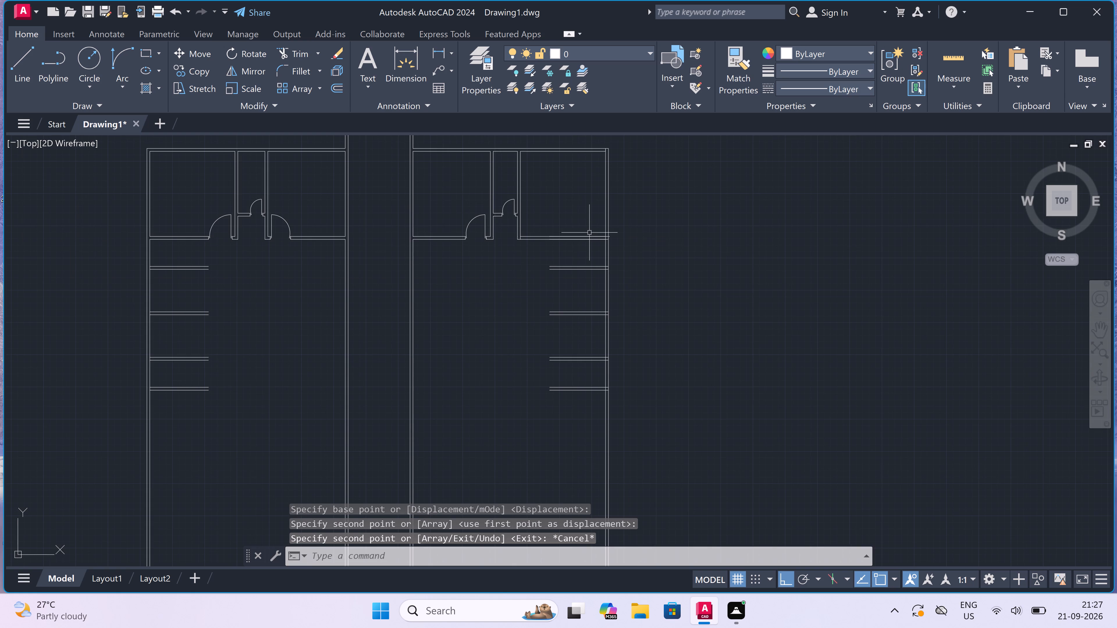
scroll(589, 233, "down", 1)
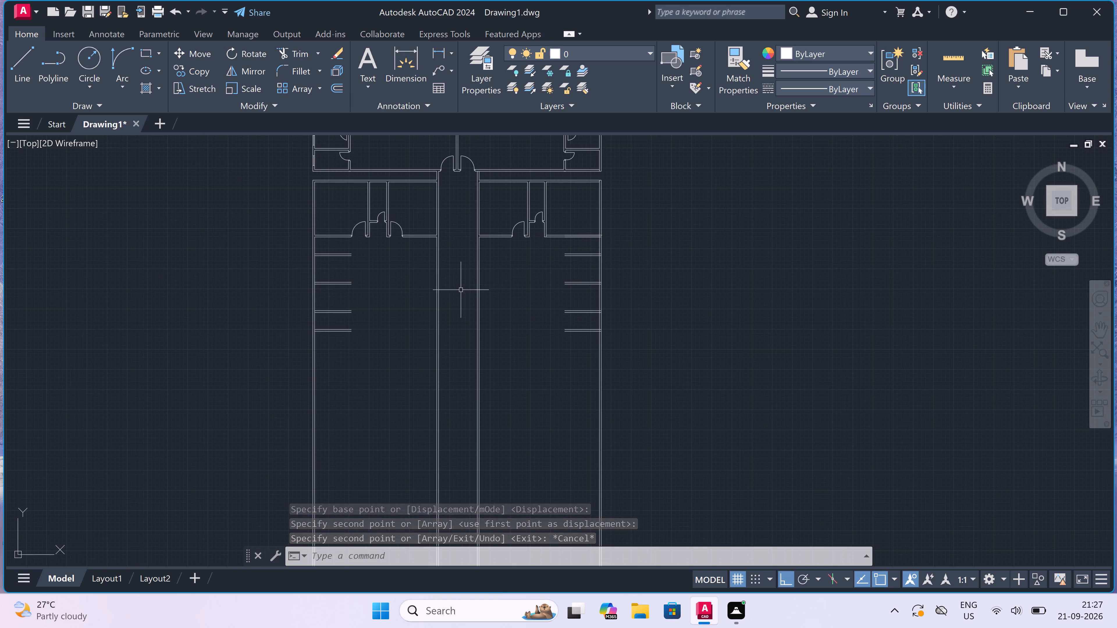
scroll(449, 292, "up", 1)
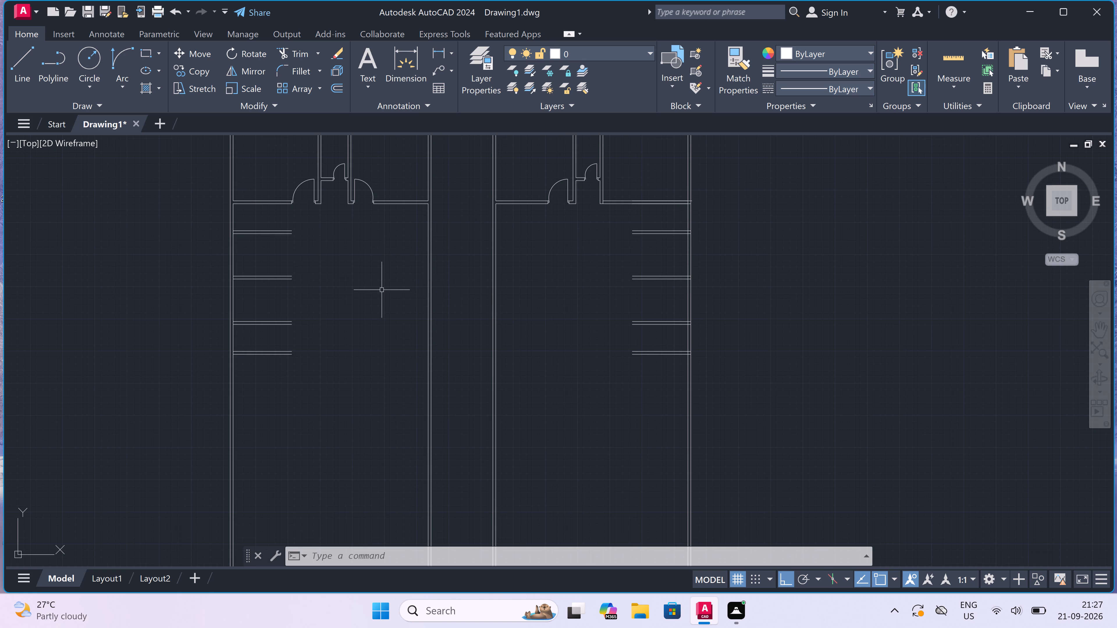
scroll(382, 290, "up", 1)
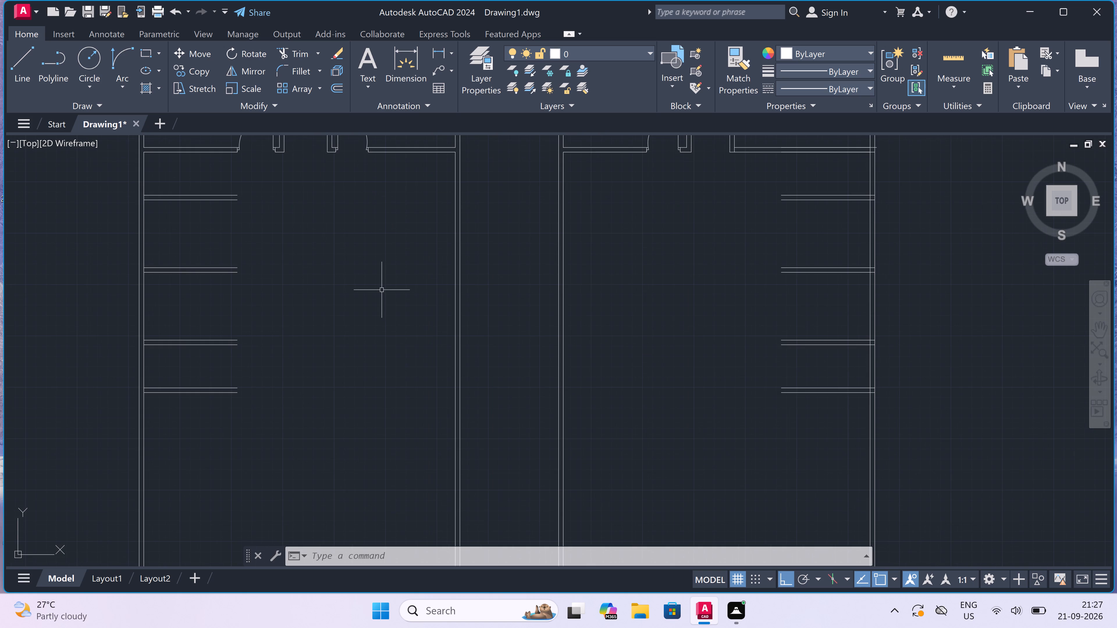
scroll(382, 290, "down", 1)
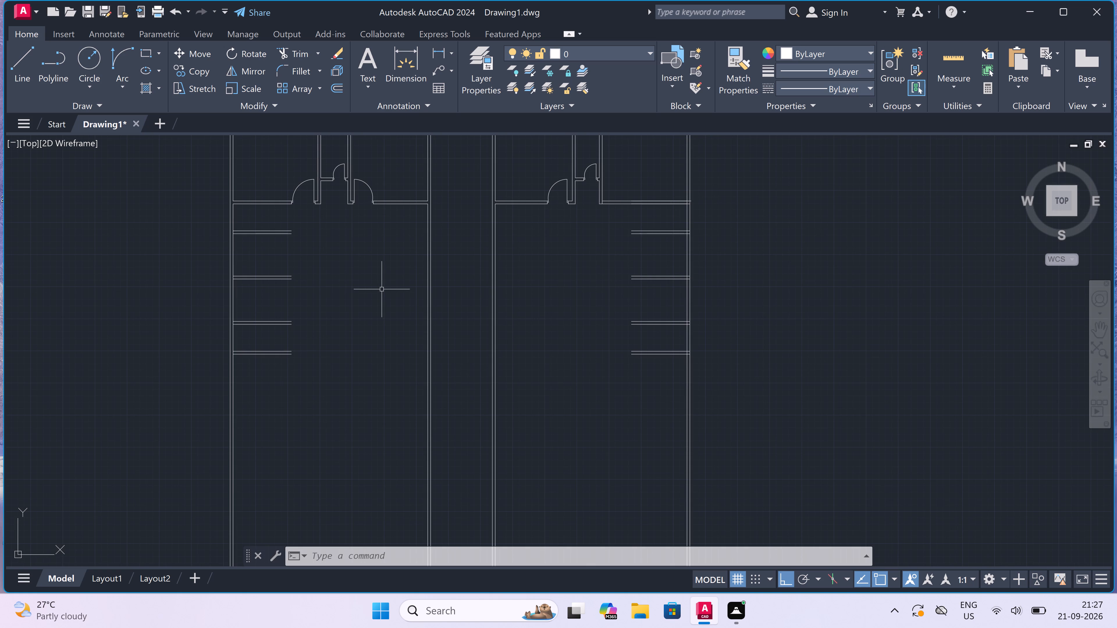
type("ex")
key("space")
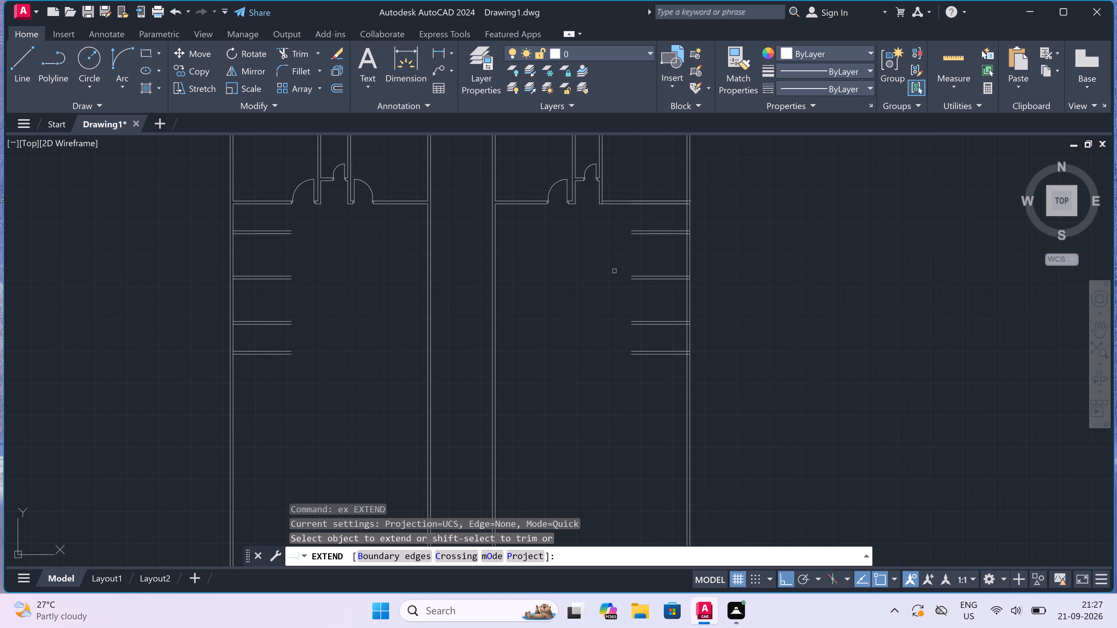
left_click(637, 263)
left_click(641, 289)
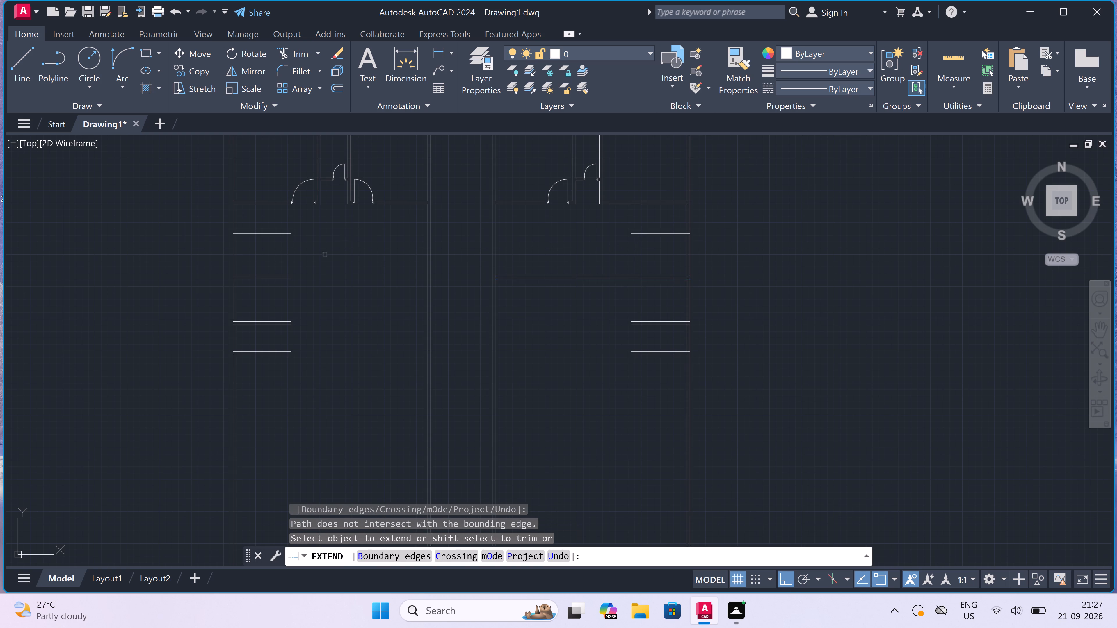
left_click(273, 262)
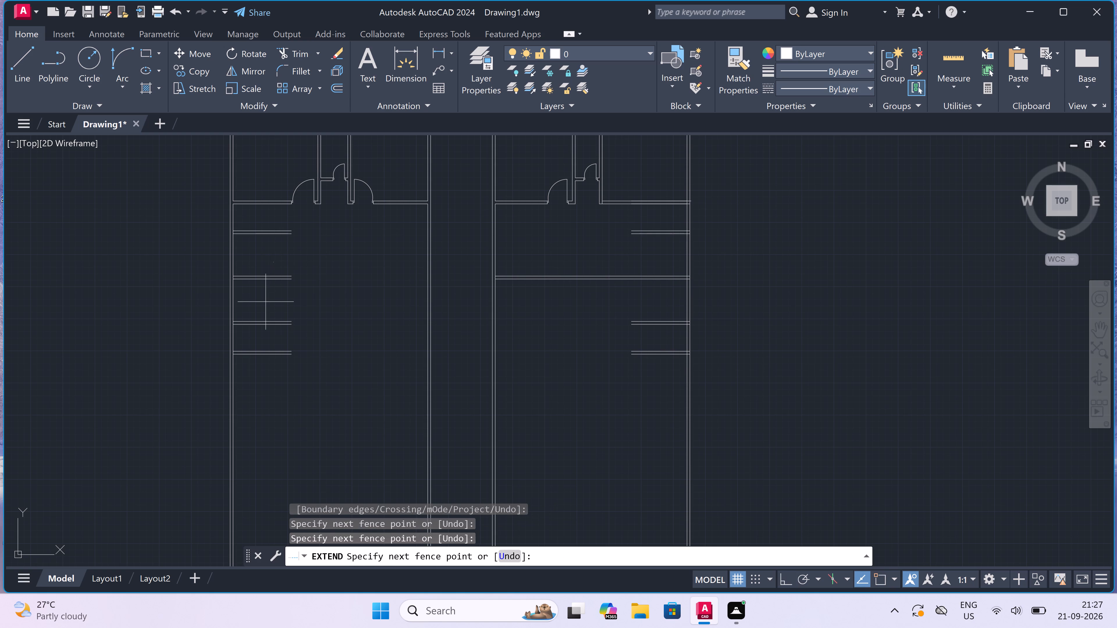
left_click(266, 302)
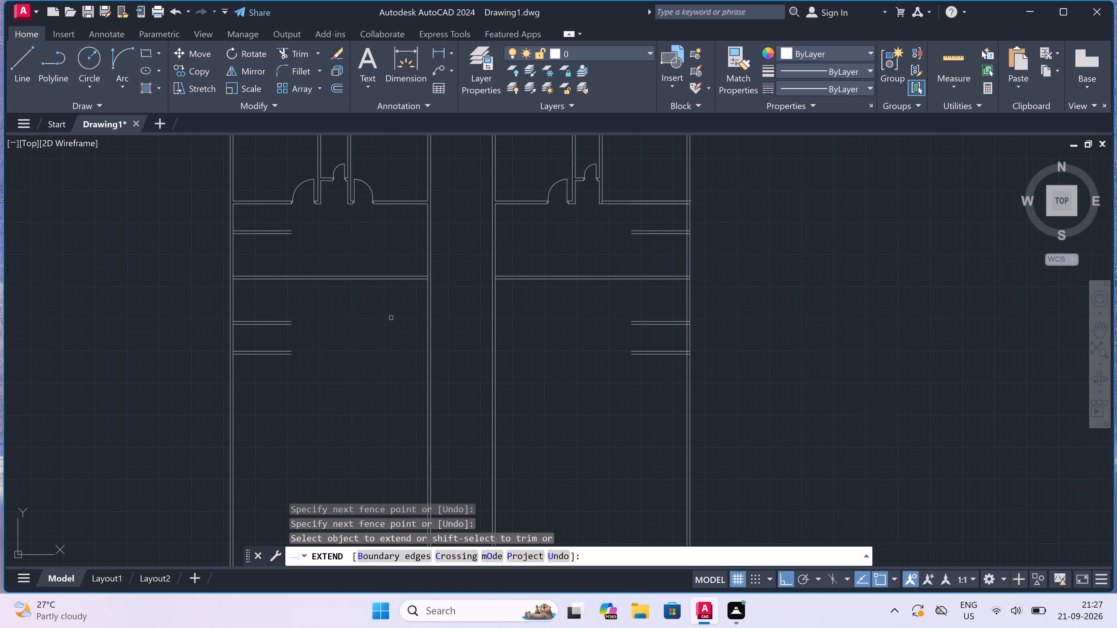
key("Escape")
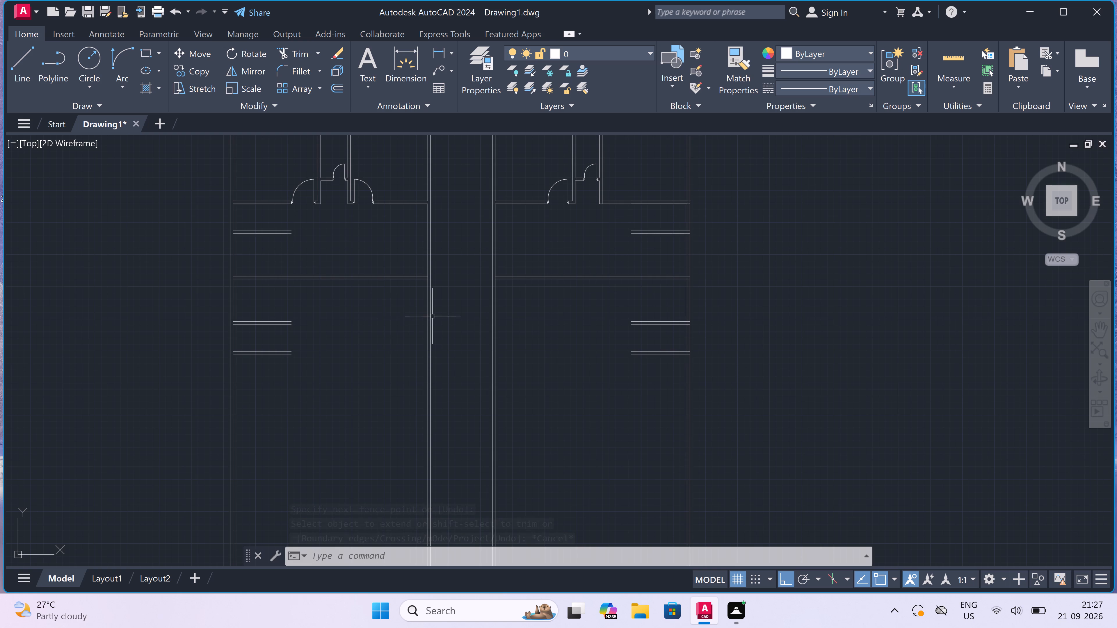
Delete the duplicate copied lines overlapping the doored rooms' bottom wall in the right lower block.
scroll(654, 204, "up", 2)
left_click(656, 196)
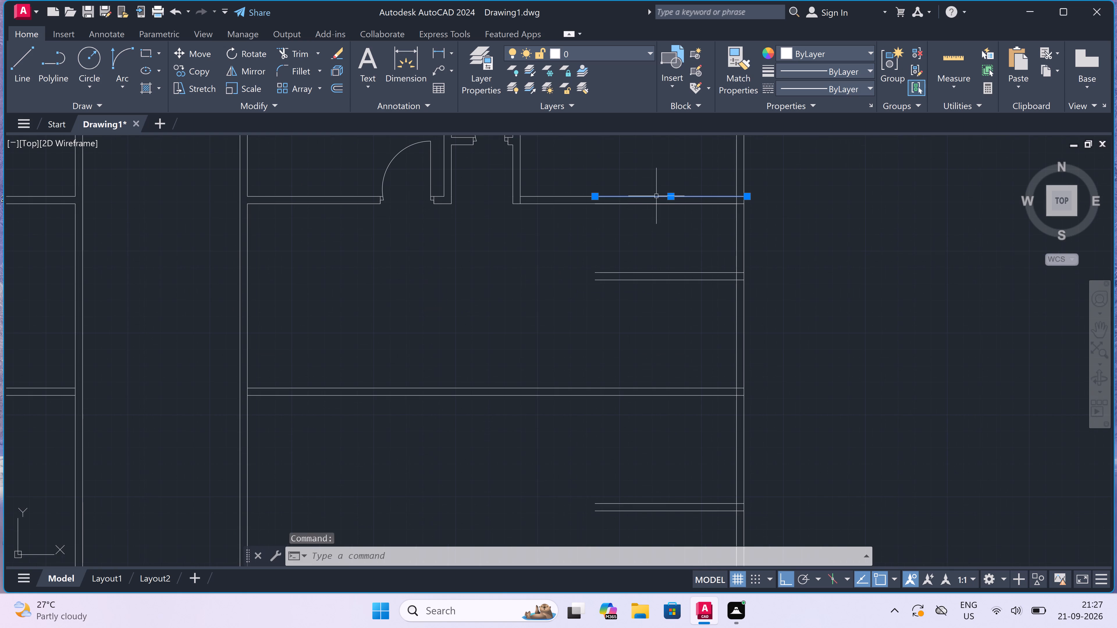
key("Delete")
left_click(655, 203)
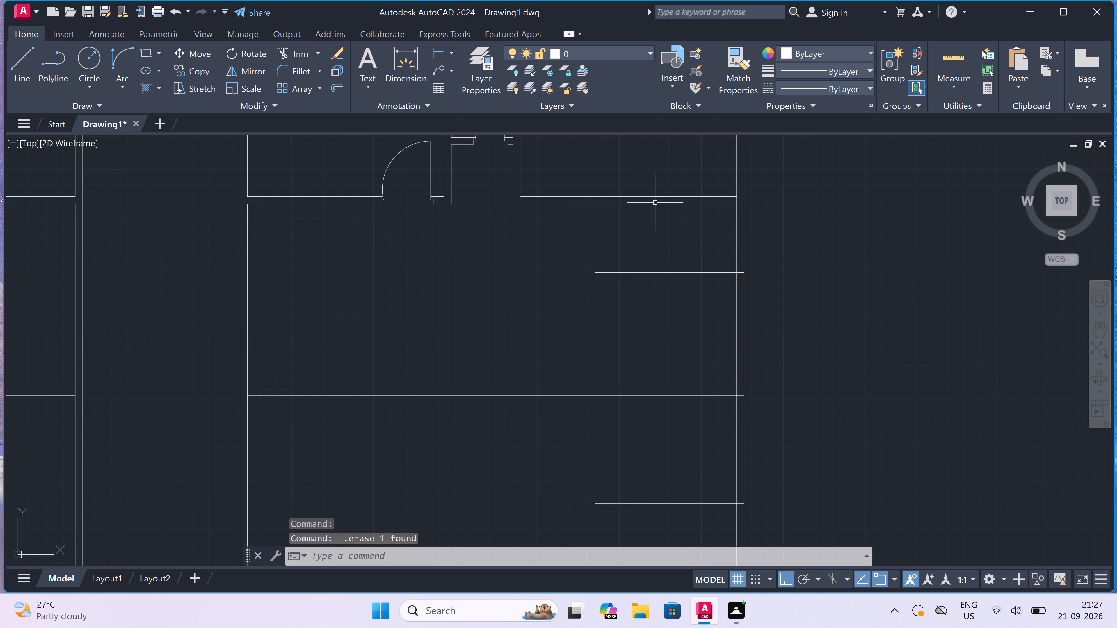
key("Delete")
Draw a line closing the right block's first cross wall end and running down to the fourth cross wall's lower end.
type("l")
key("space")
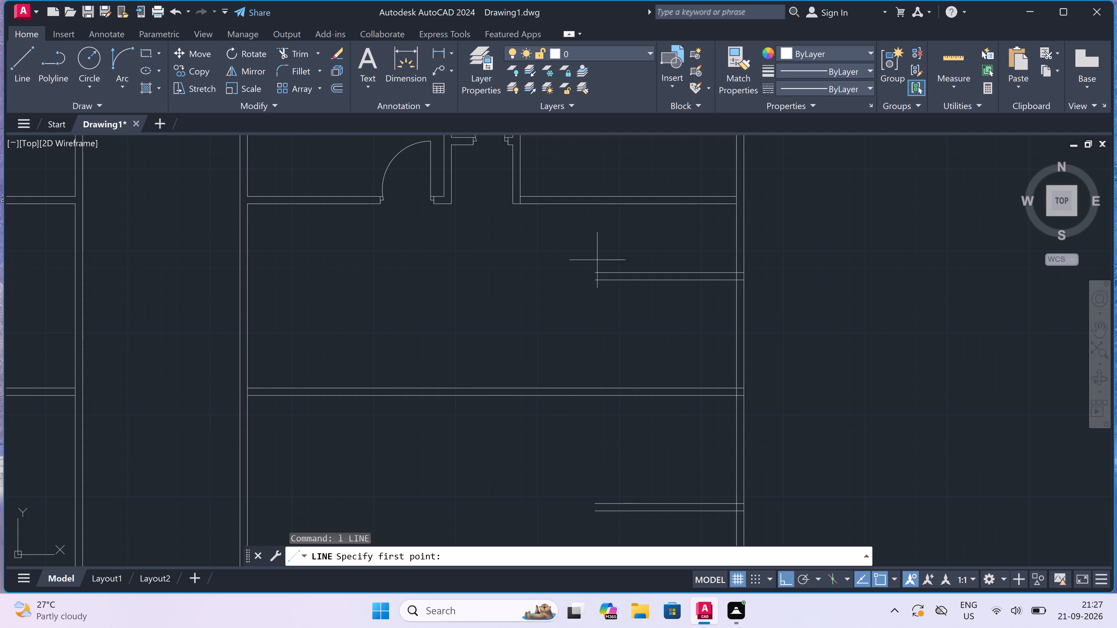
left_click(599, 279)
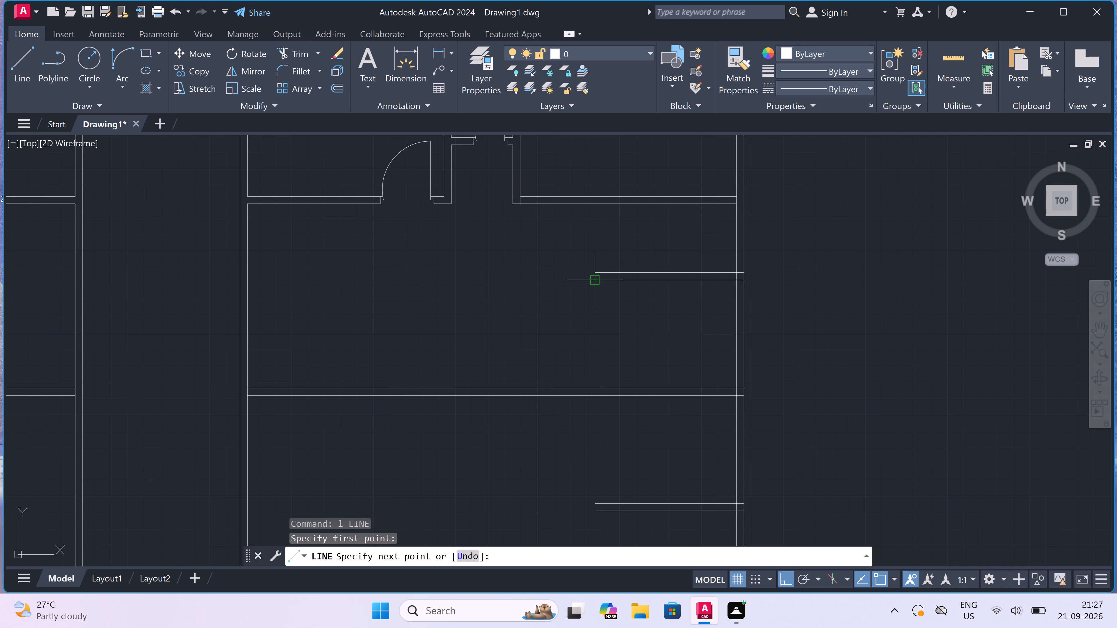
left_click(598, 272)
scroll(598, 272, "down", 1)
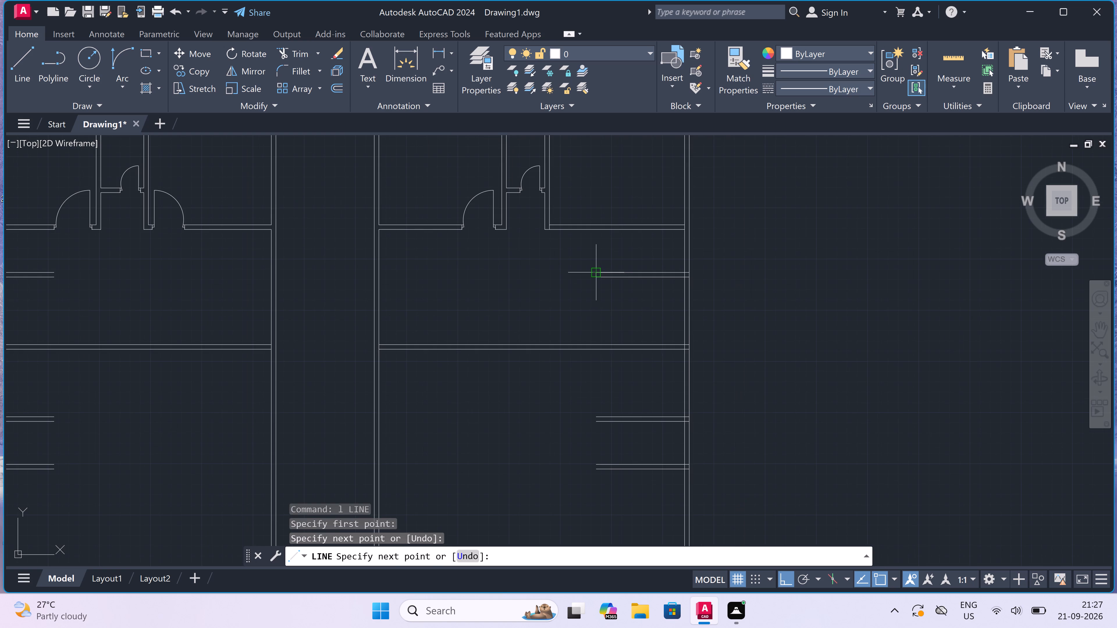
scroll(599, 311, "down", 2)
scroll(597, 381, "up", 3)
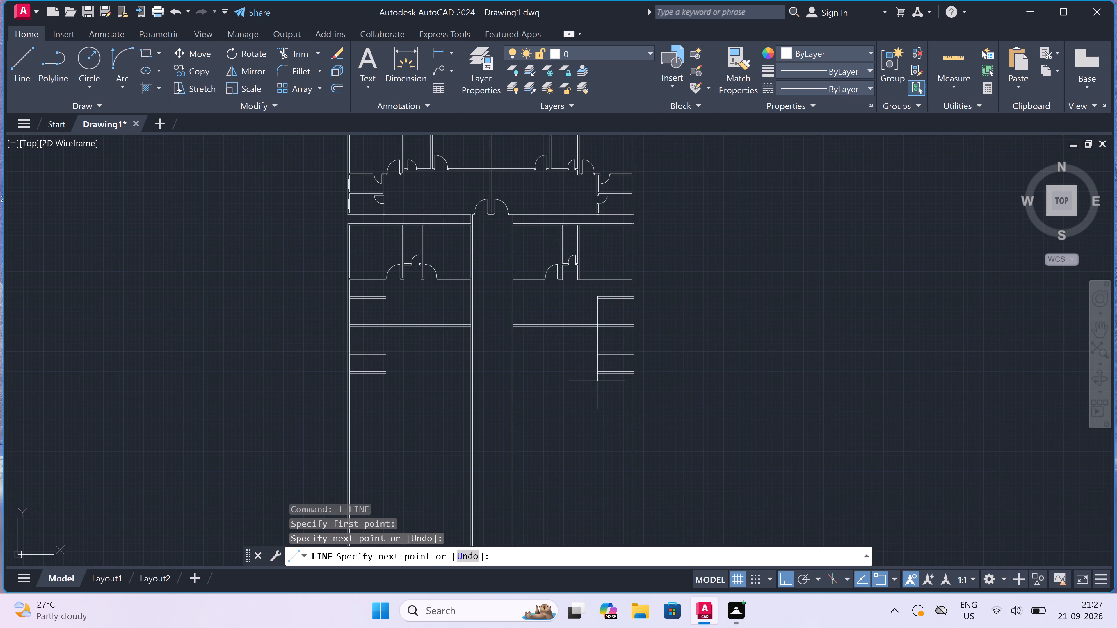
left_click(595, 352)
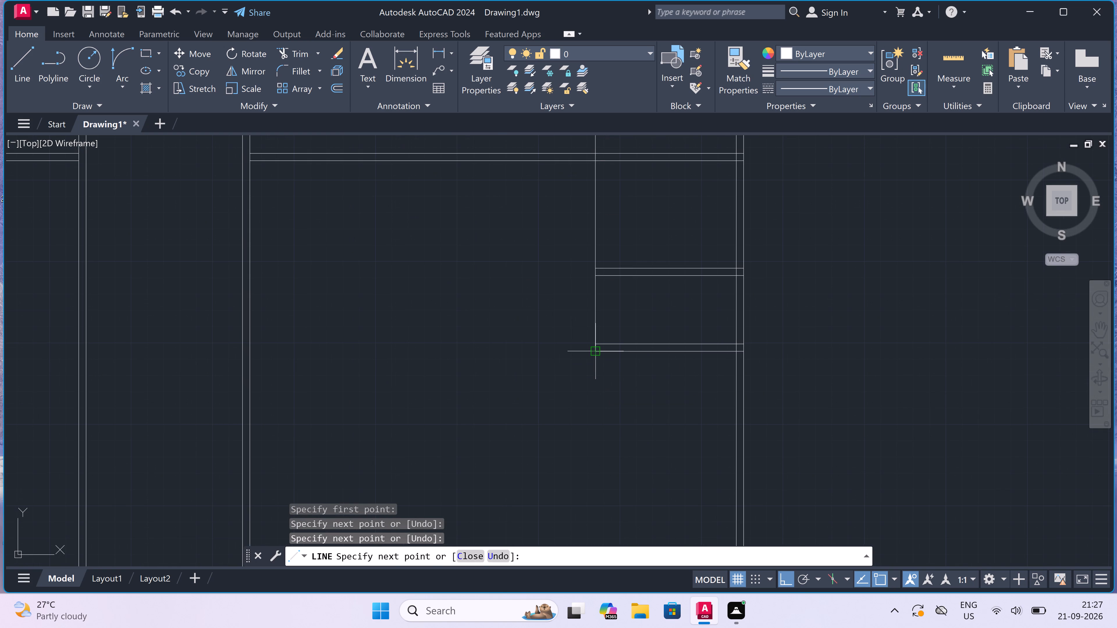
key("Escape")
Draw the right lower block's side compartment wall line up to the rooms' bottom wall, over 4.5", and down to close at the fourth cross wall's lower end.
scroll(575, 355, "down", 3)
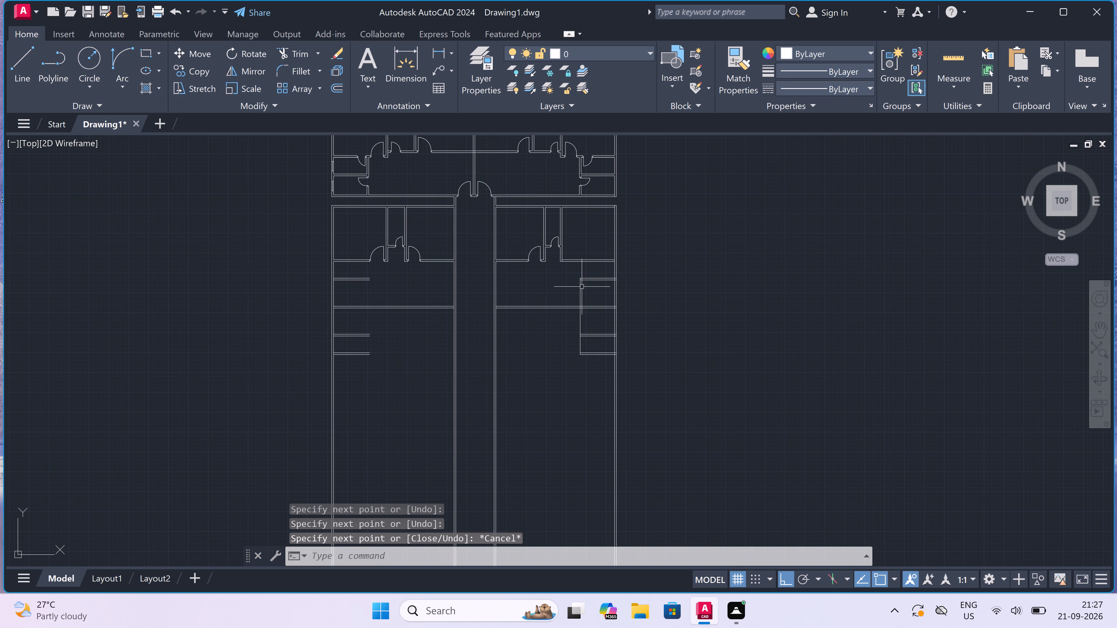
scroll(577, 251, "up", 3)
key("space")
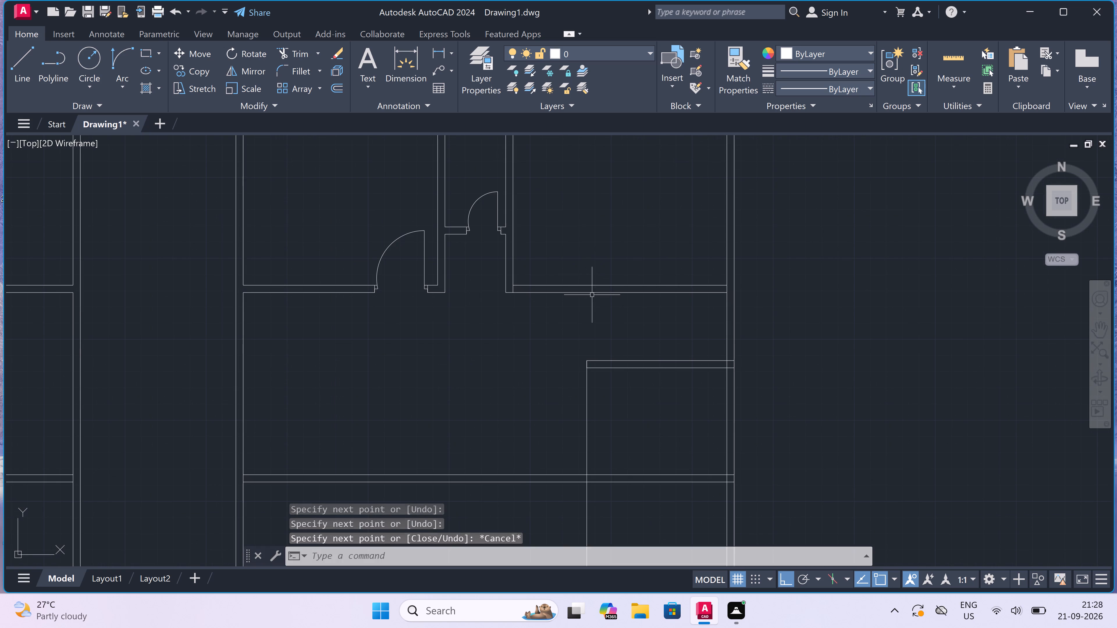
left_click(588, 362)
left_click(586, 286)
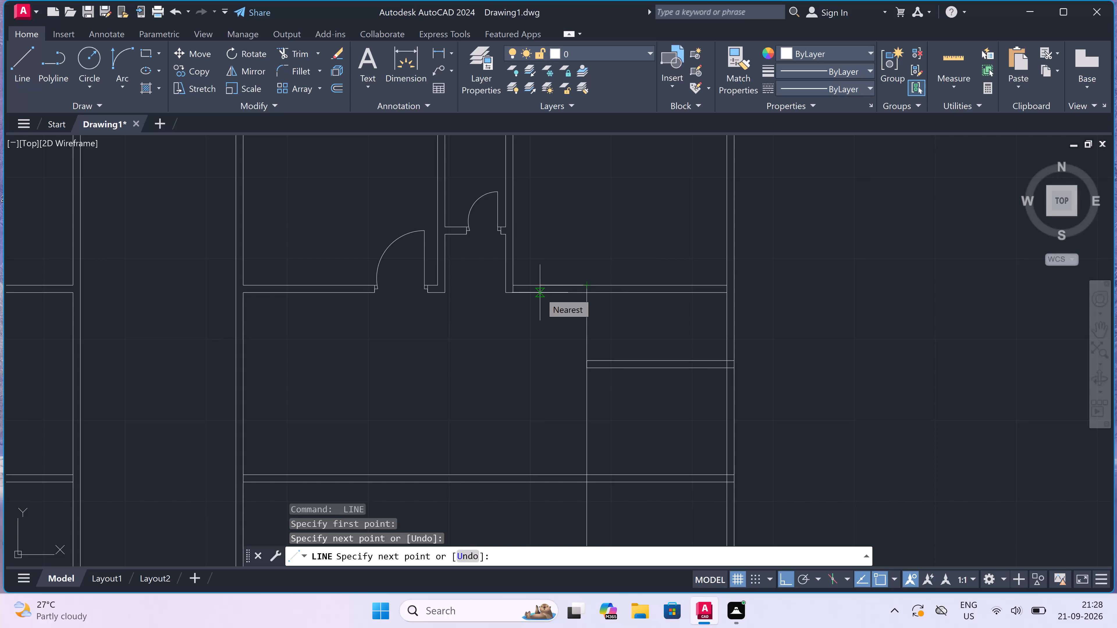
type("4.5")
type("\"")
key("space")
scroll(540, 292, "down", 3)
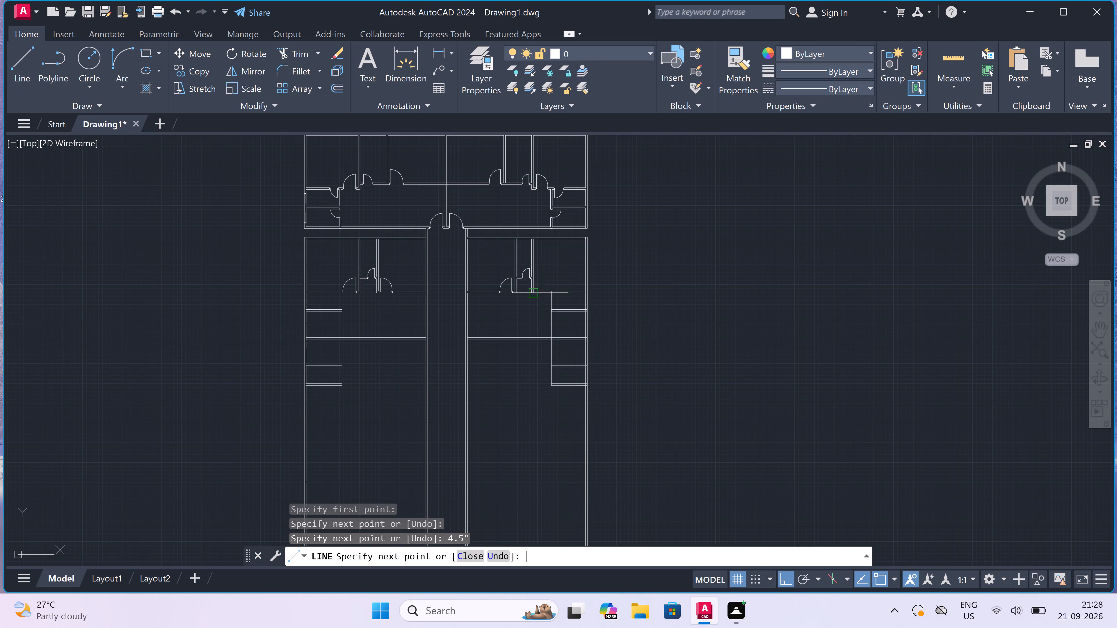
scroll(540, 428, "up", 1)
scroll(544, 370, "up", 4)
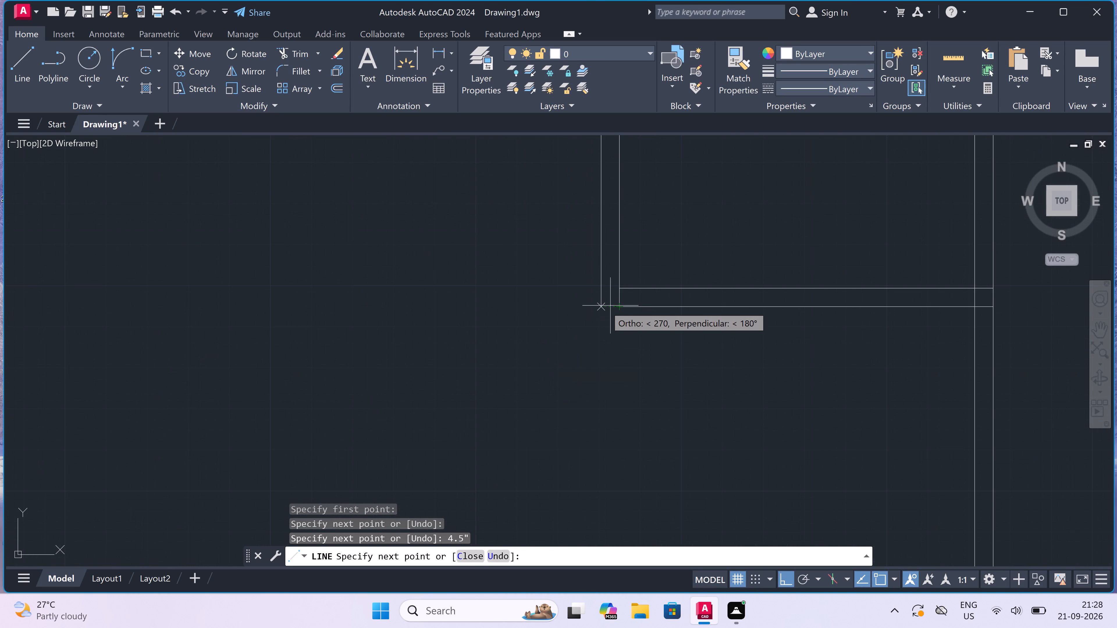
left_click(598, 306)
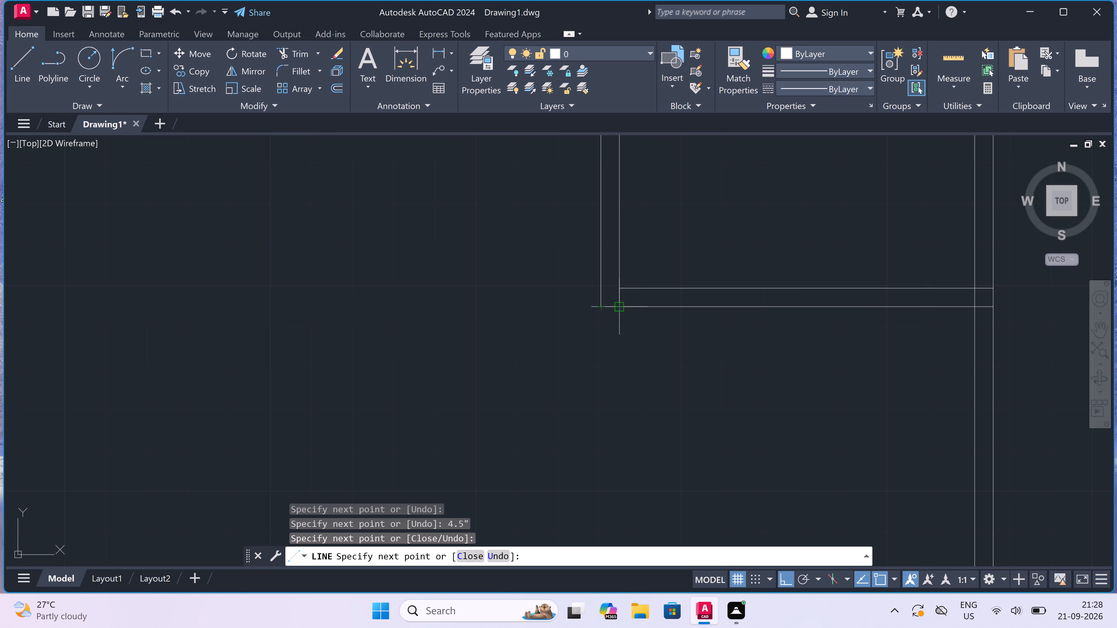
left_click(616, 306)
key("Escape")
Draw a door jamb across the right-hand room's bottom wall in the right lower block, with a 2" stop and a 3' door leaf.
scroll(538, 334, "down", 4)
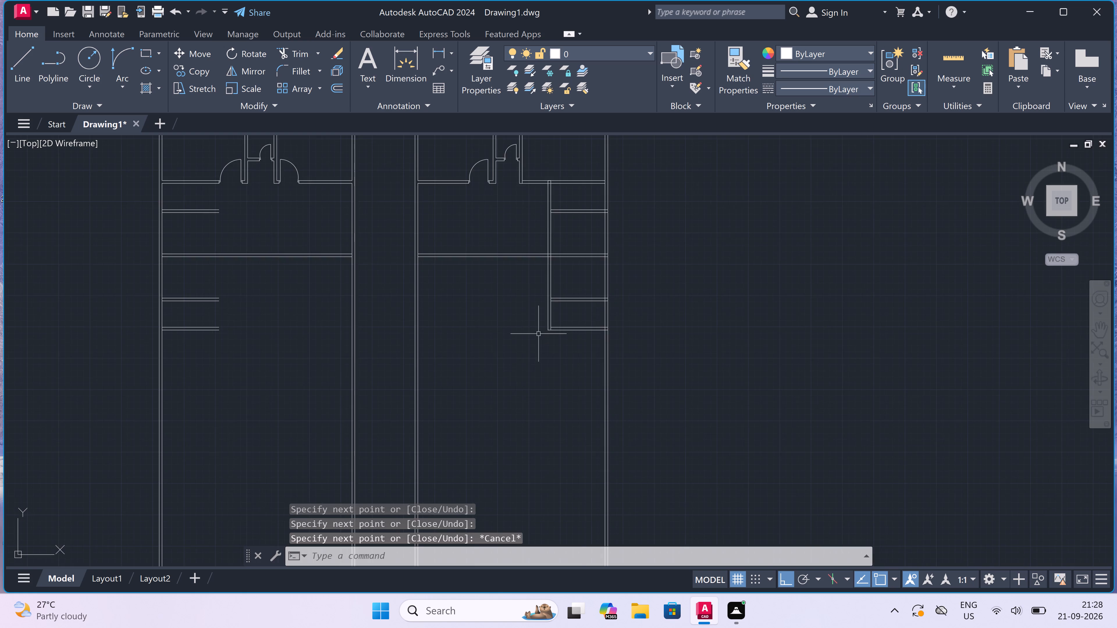
scroll(538, 334, "down", 1)
scroll(532, 268, "up", 3)
scroll(546, 253, "down", 3)
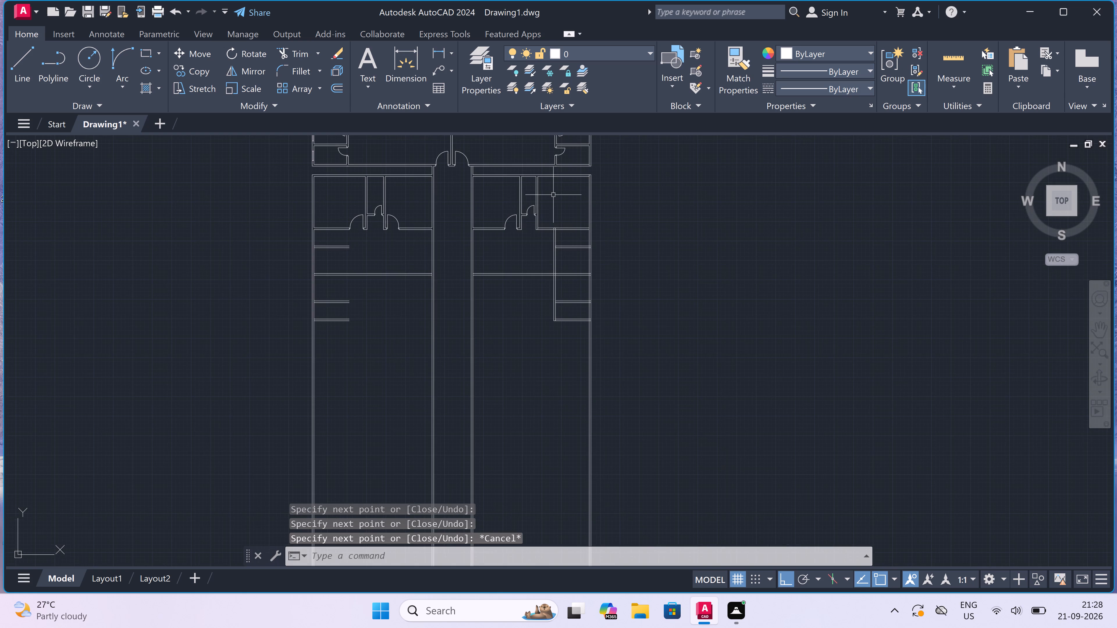
scroll(553, 195, "up", 4)
scroll(542, 251, "down", 2)
scroll(520, 318, "up", 1)
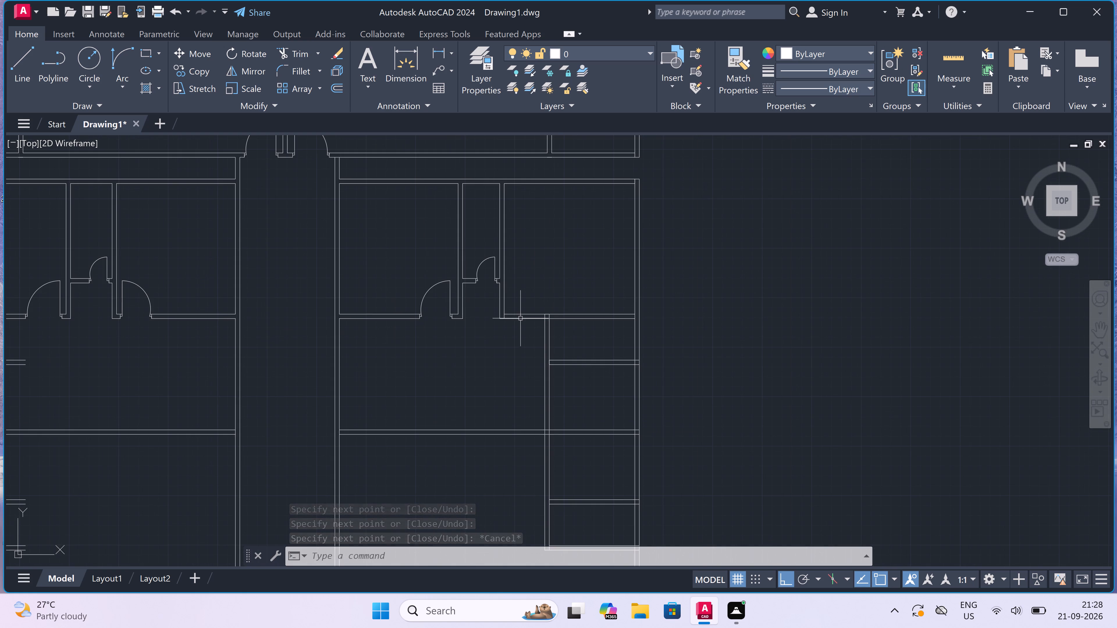
scroll(520, 318, "up", 3)
key("space")
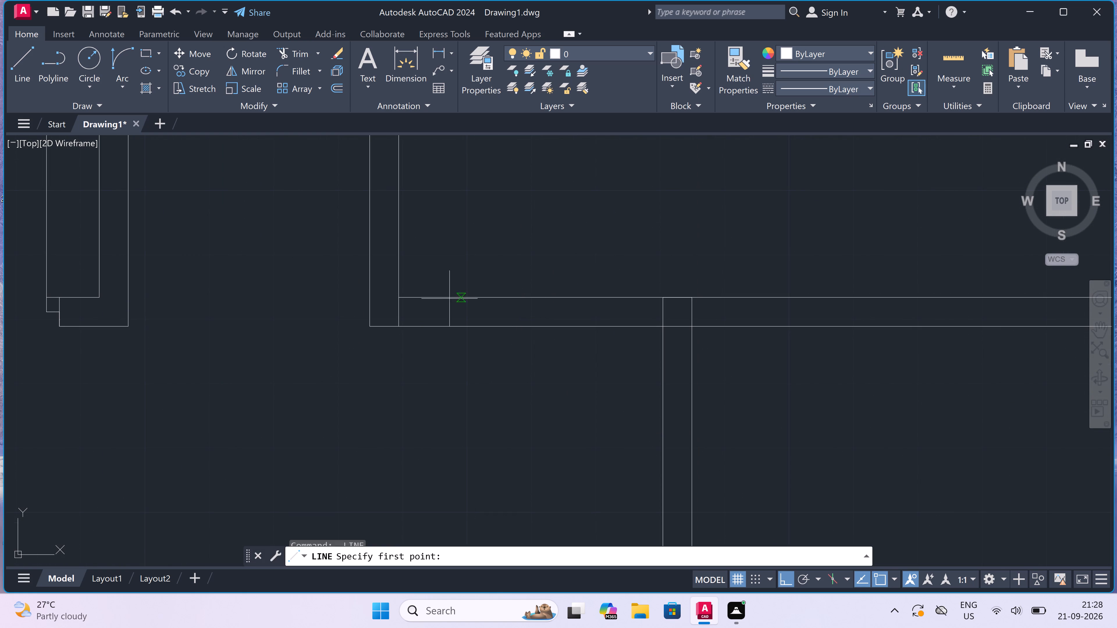
scroll(422, 296, "down", 1)
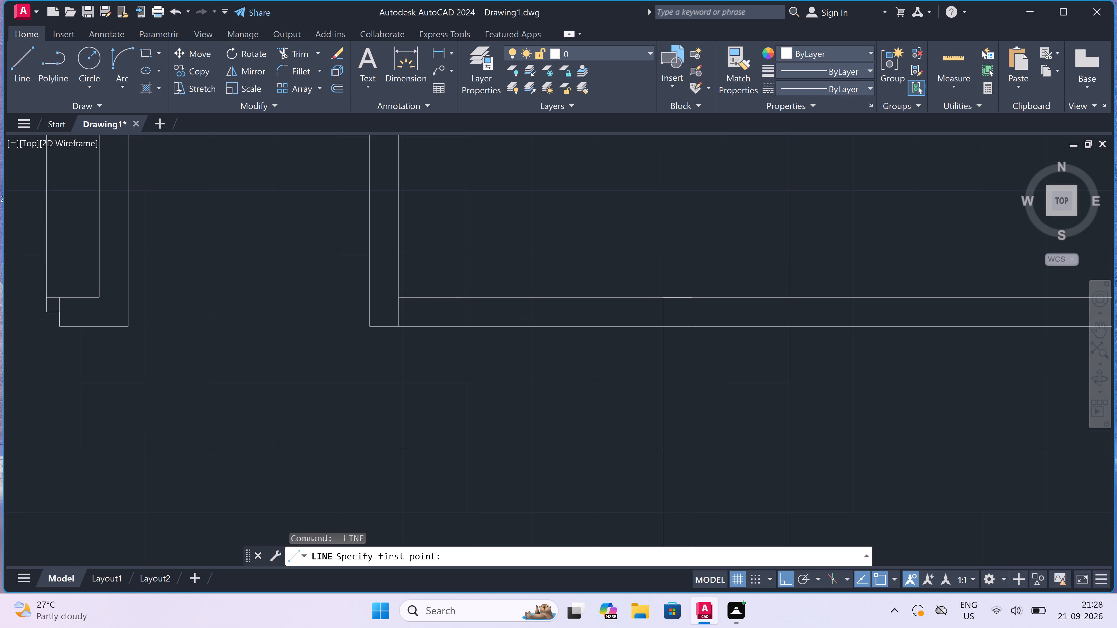
scroll(424, 296, "down", 1)
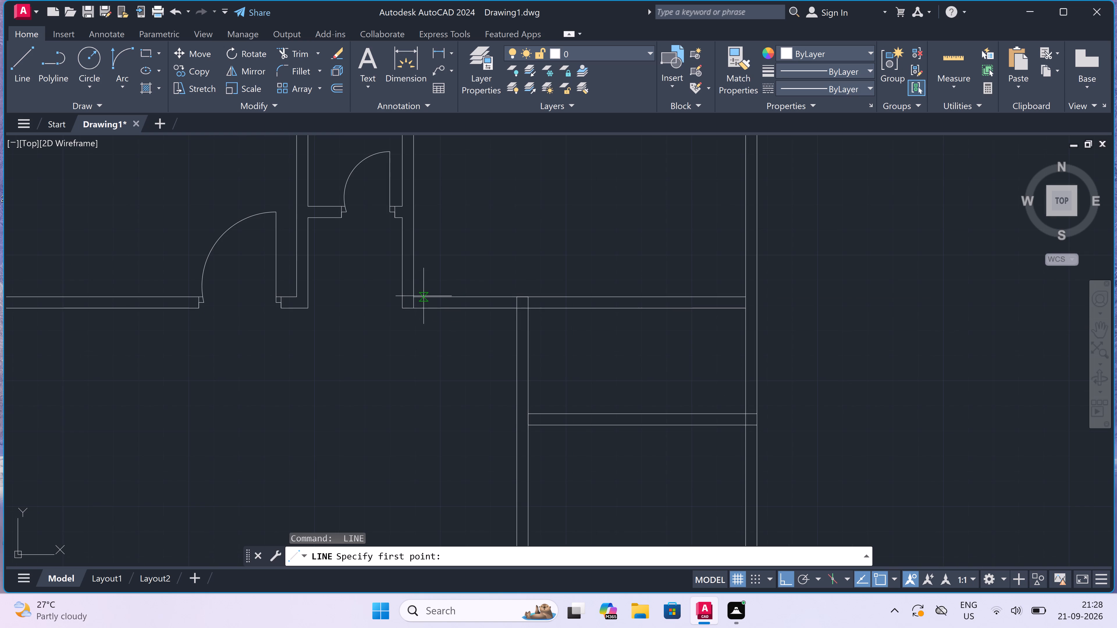
scroll(424, 296, "up", 2)
left_click_drag(427, 297, 430, 302)
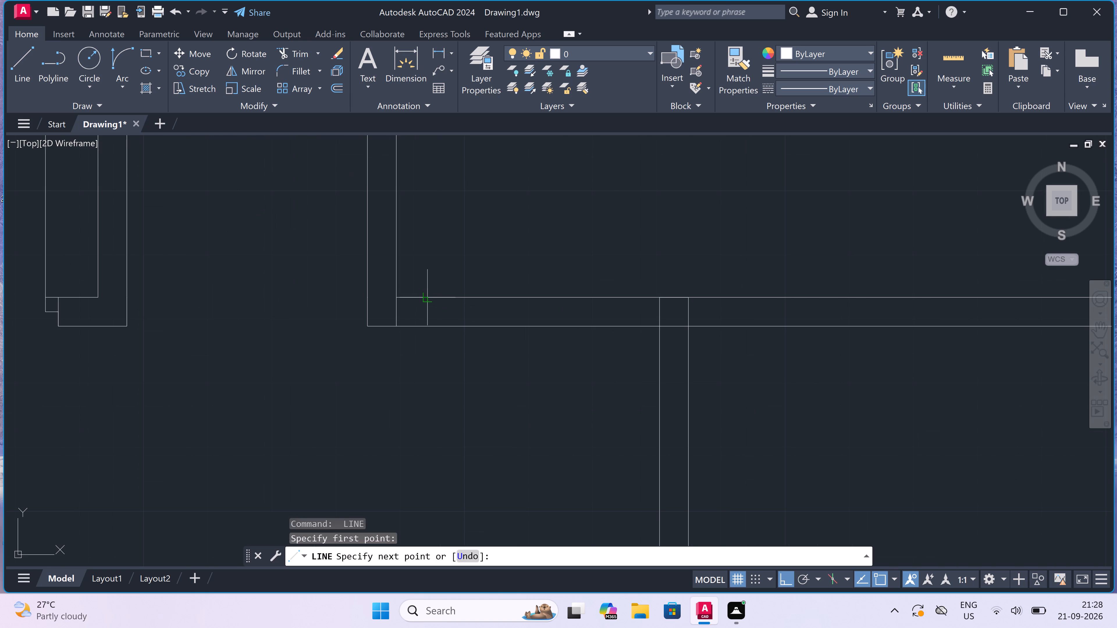
left_click(431, 323)
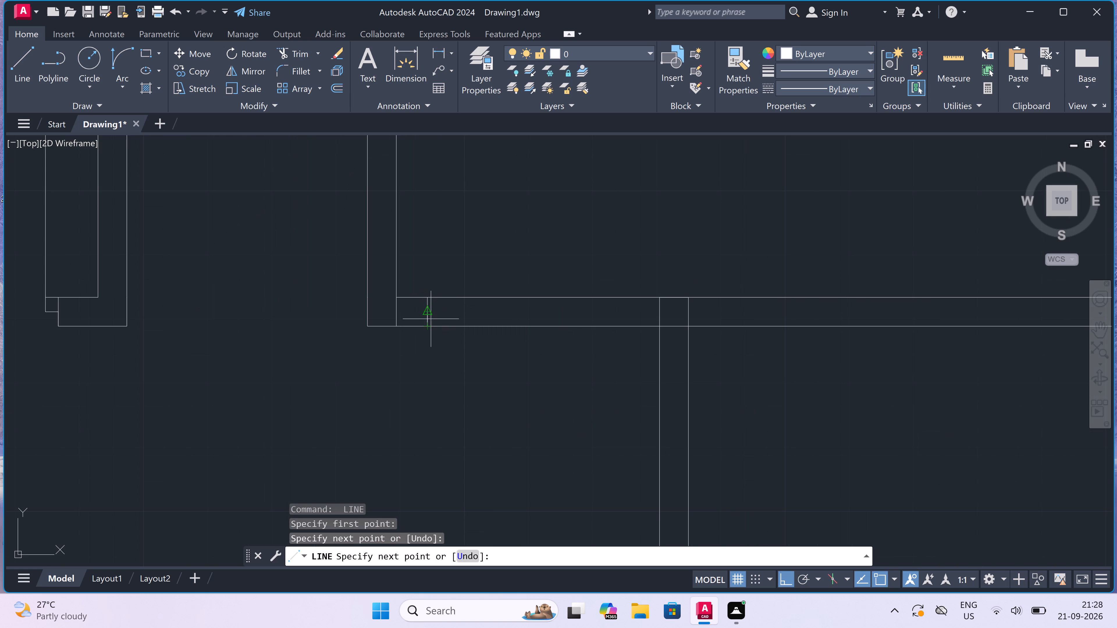
left_click_drag(429, 314, 471, 314)
key("2")
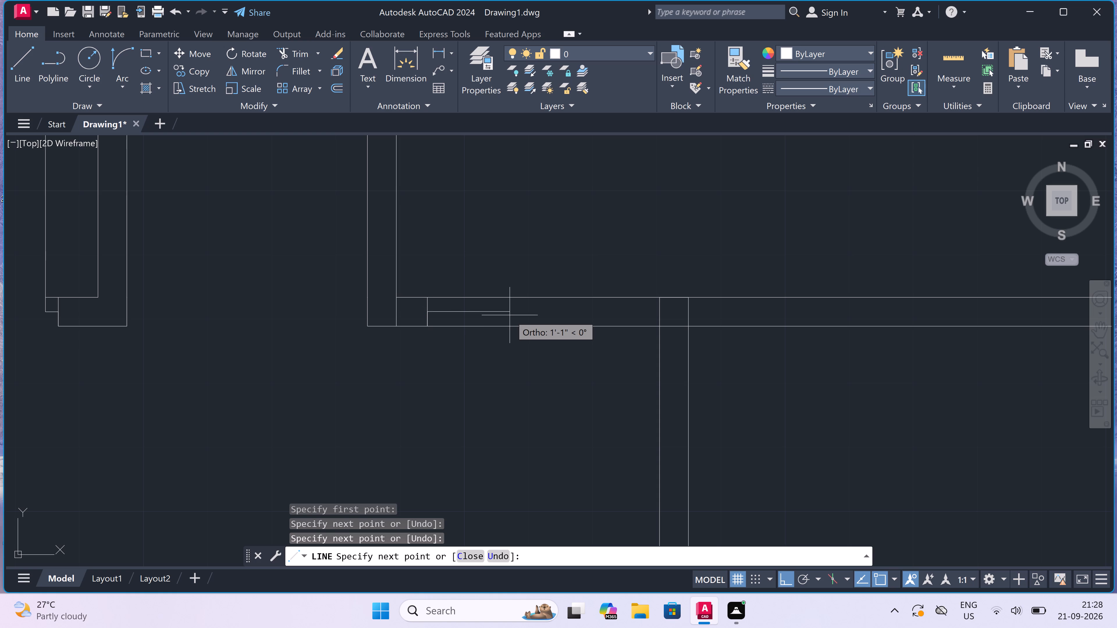
key("shift+quotedbl")
key("space")
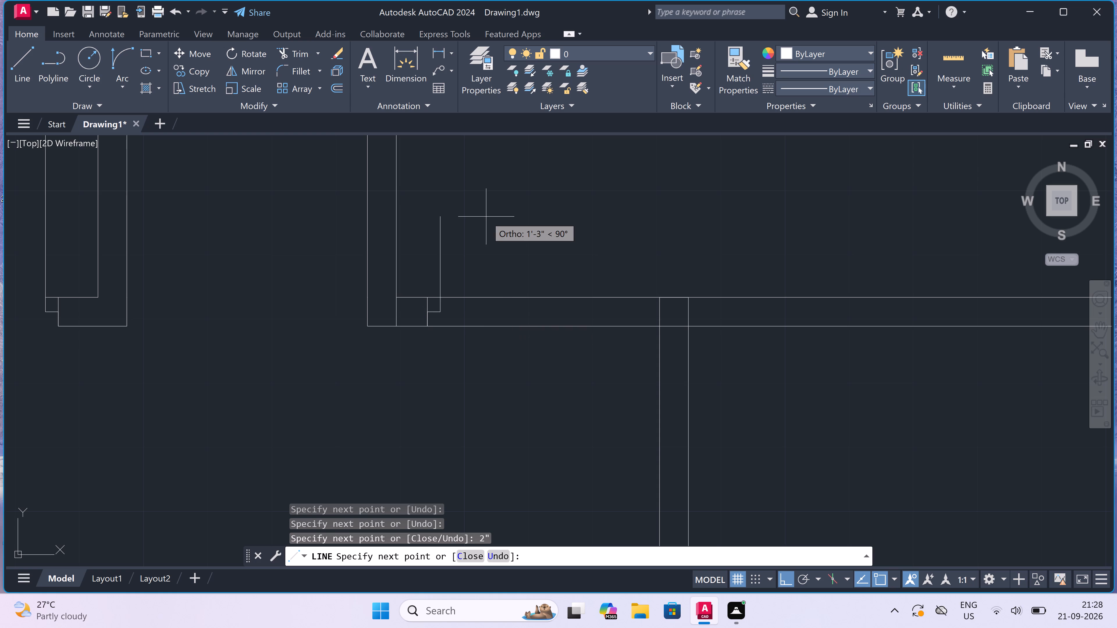
key("3")
type("'")
key("space")
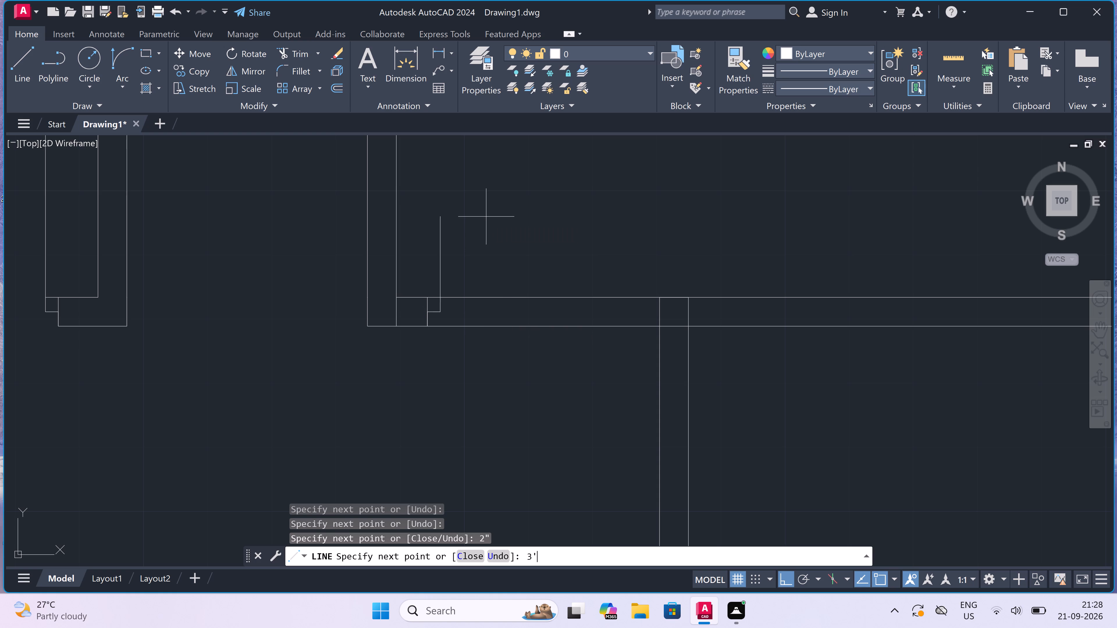
key("Escape")
Draw the opposite door jamb across the same wall near the side compartment wall, with a 2" stop from its midpoint.
scroll(487, 217, "down", 2)
key("space")
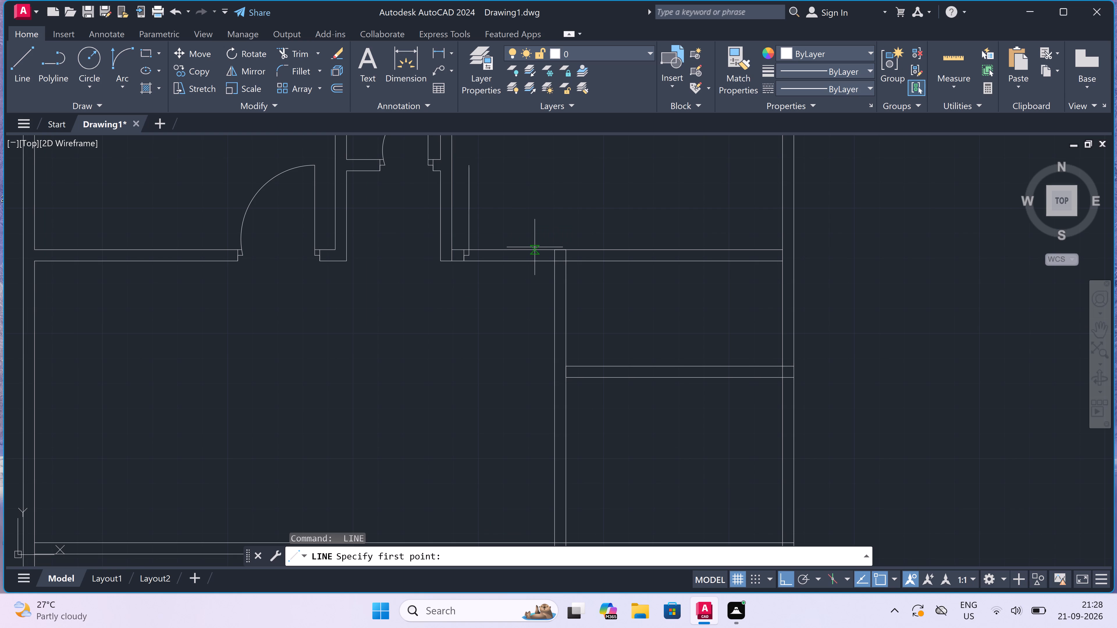
scroll(535, 247, "down", 2)
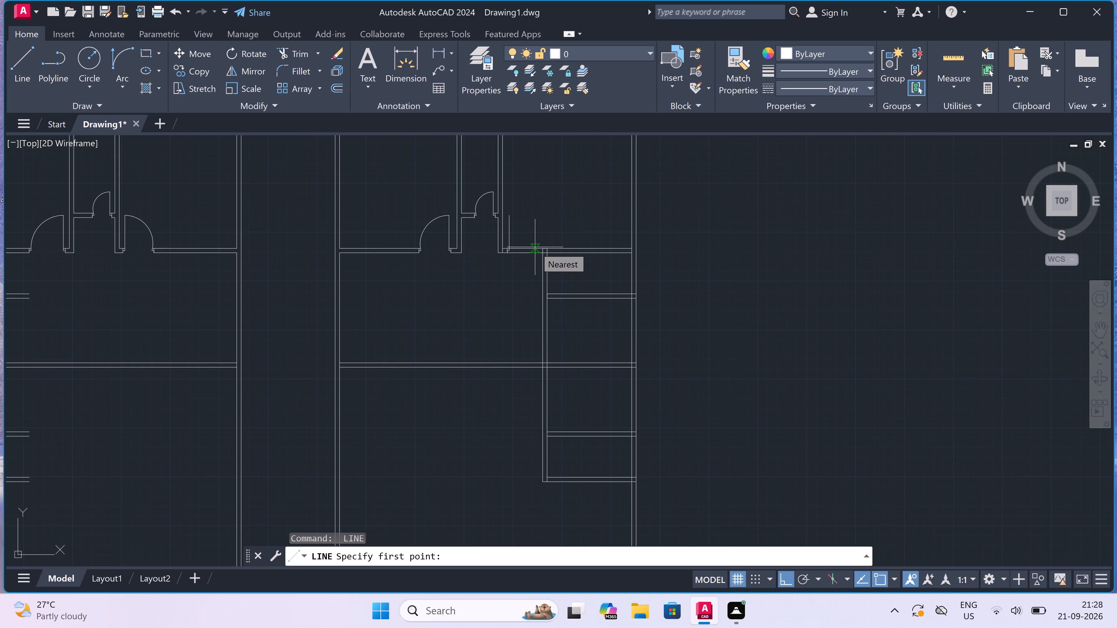
scroll(535, 247, "down", 1)
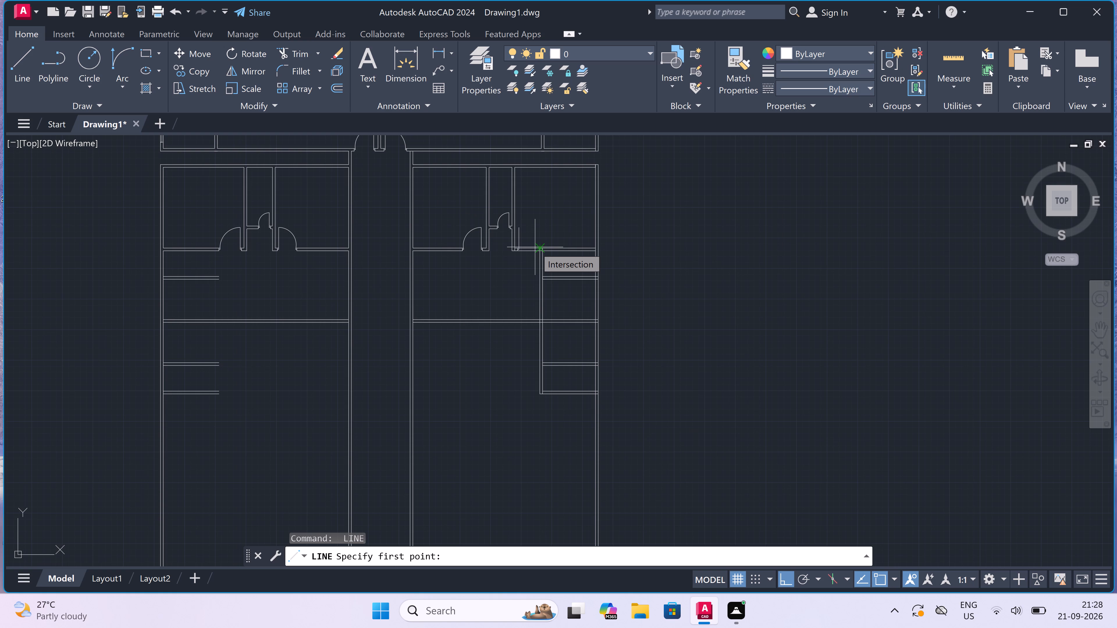
scroll(535, 247, "up", 1)
scroll(535, 247, "down", 1)
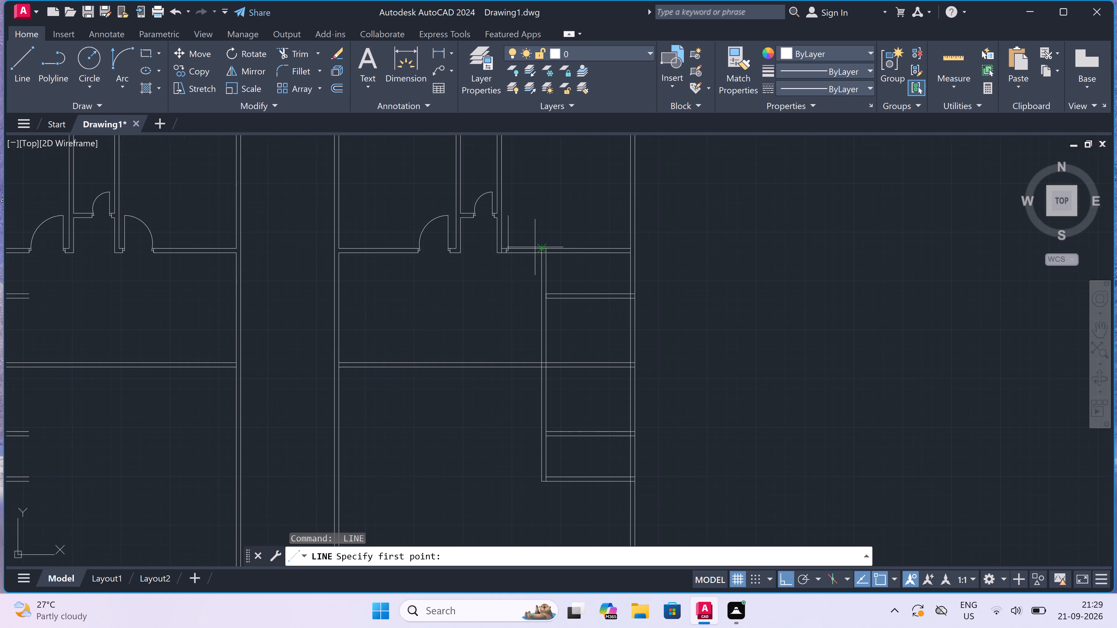
scroll(535, 247, "up", 5)
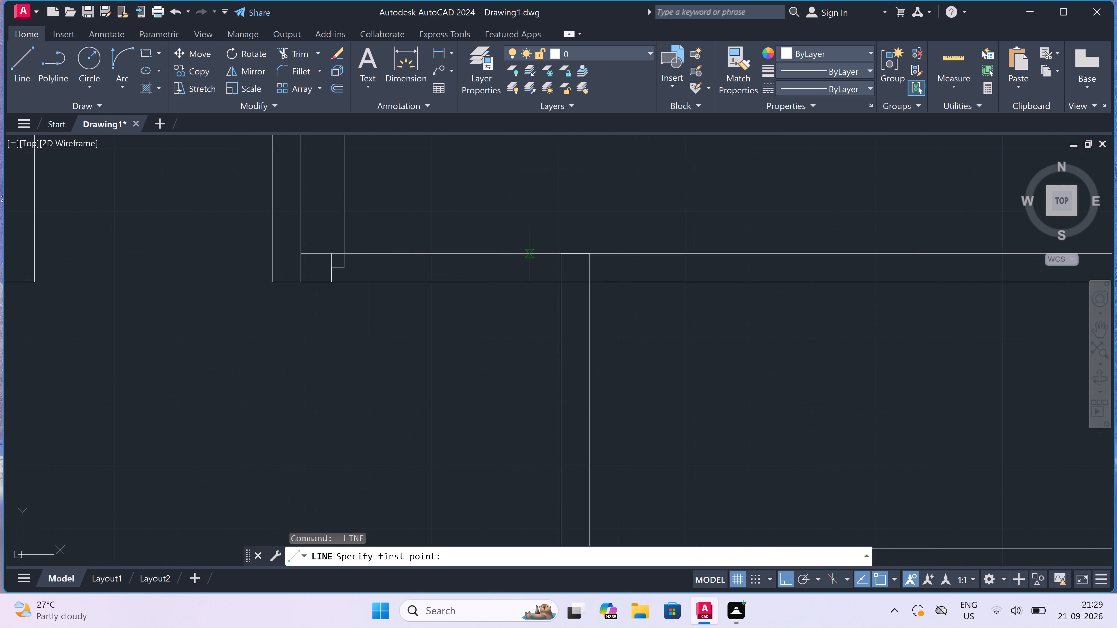
left_click_drag(530, 254, 530, 257)
left_click(527, 286)
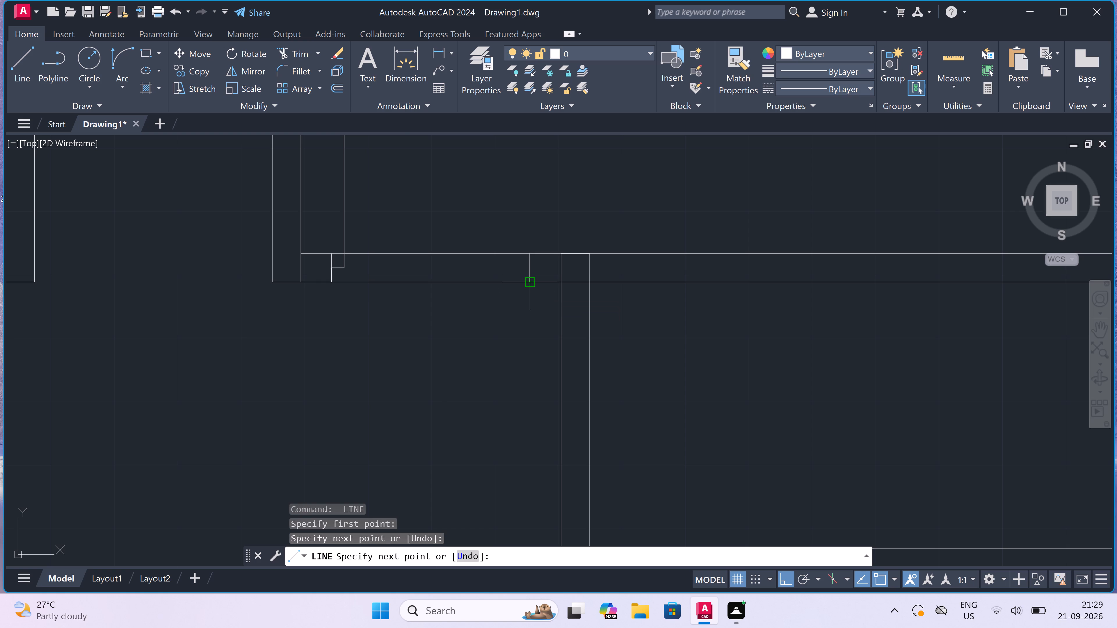
left_click(527, 270)
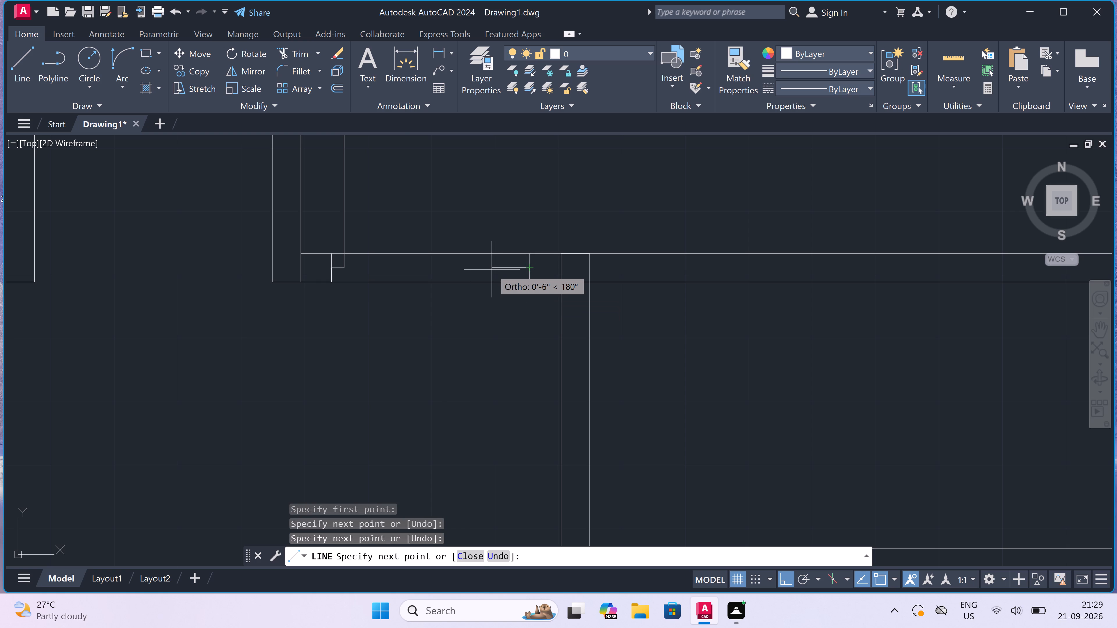
type("2\"")
key("space")
key("Escape")
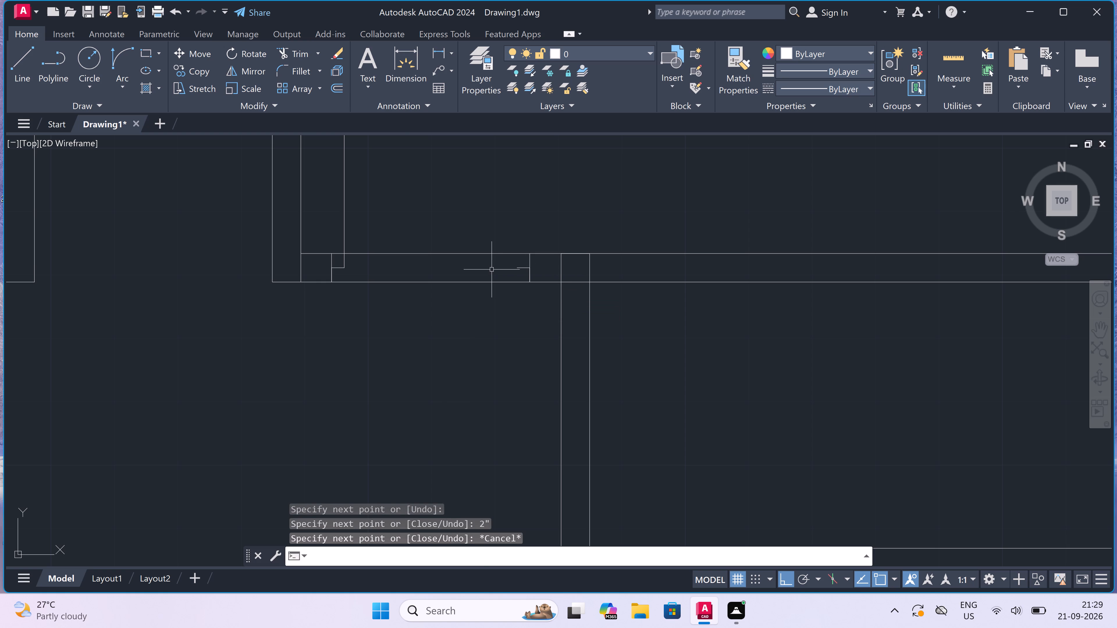
Draw the door swing arc from the top of the 3' leaf to the end of the opposite 2" stop.
scroll(488, 279, "down", 7)
scroll(480, 239, "up", 3)
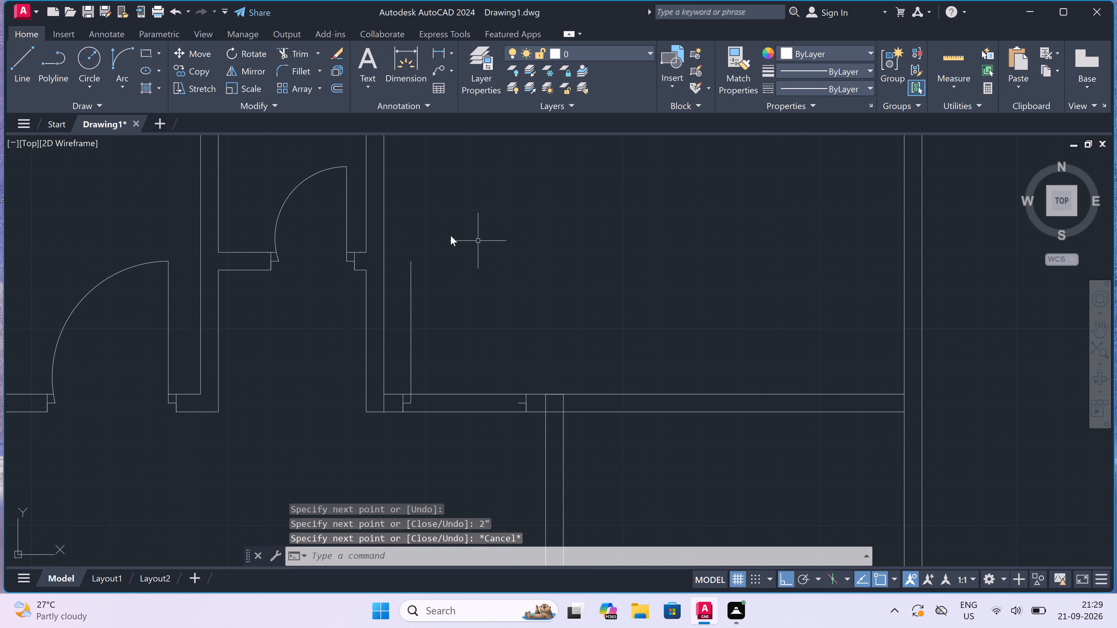
left_click_drag(120, 56, 176, 131)
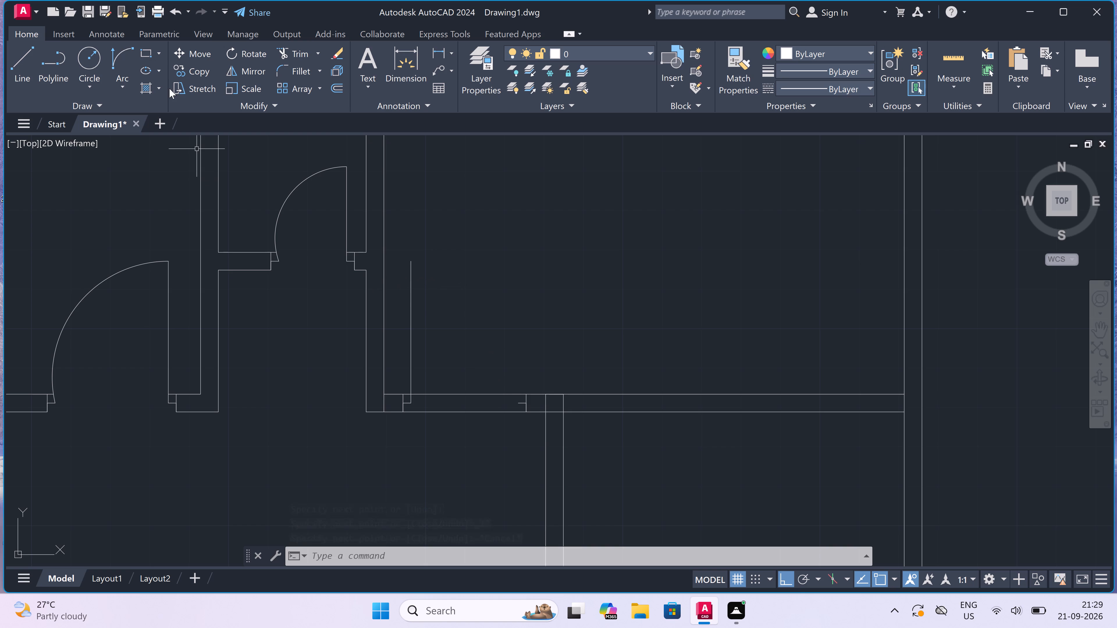
left_click(106, 52)
left_click(121, 56)
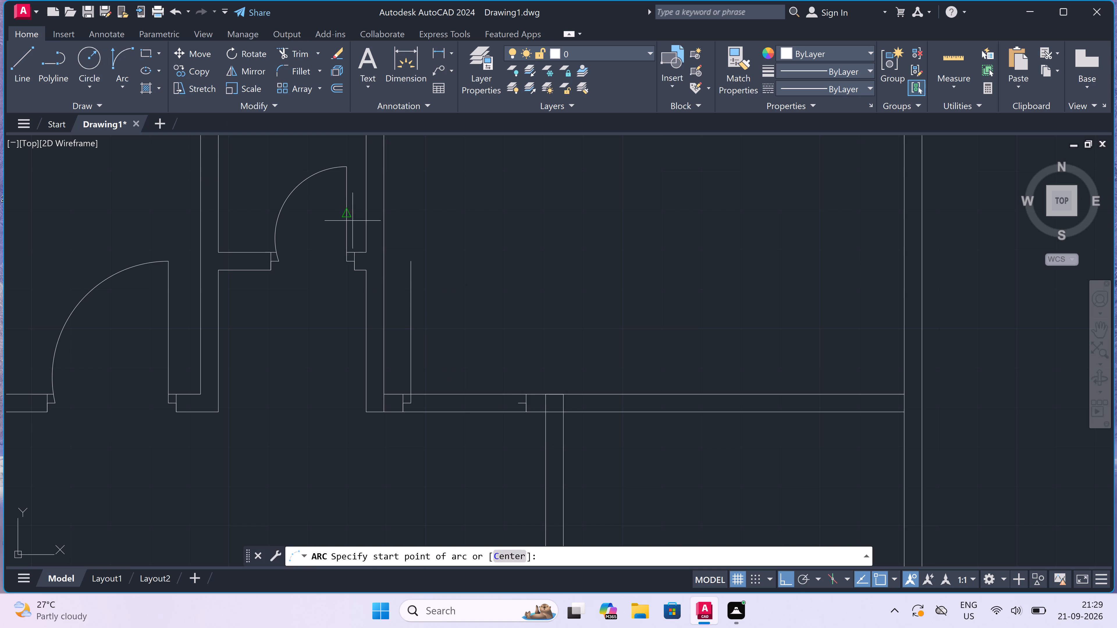
left_click(410, 260)
left_click(517, 403)
left_click(552, 282)
scroll(551, 282, "down", 4)
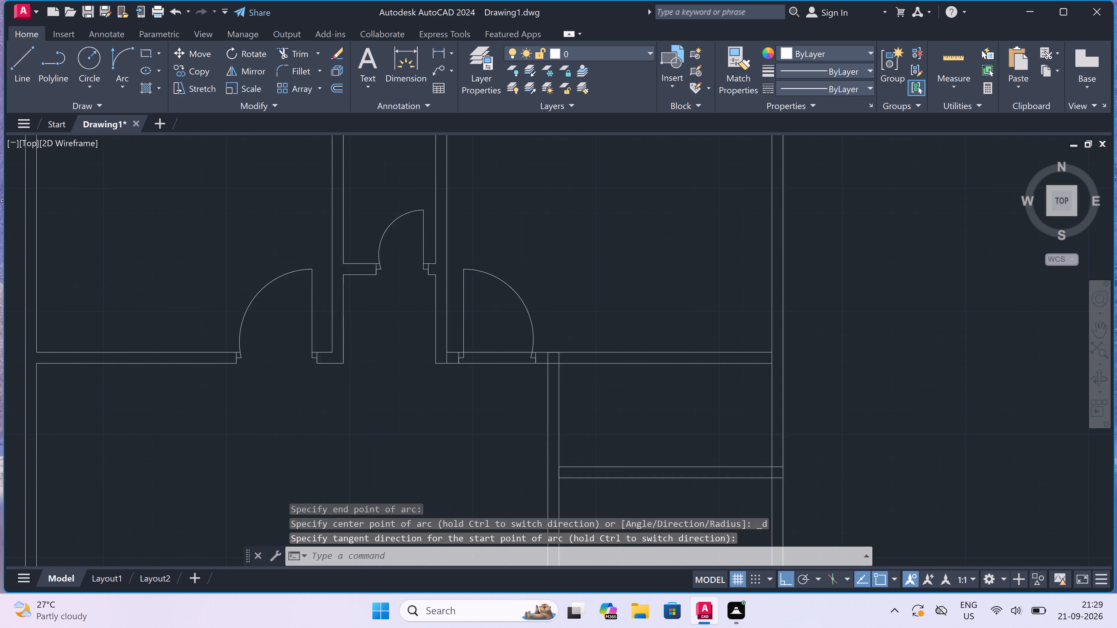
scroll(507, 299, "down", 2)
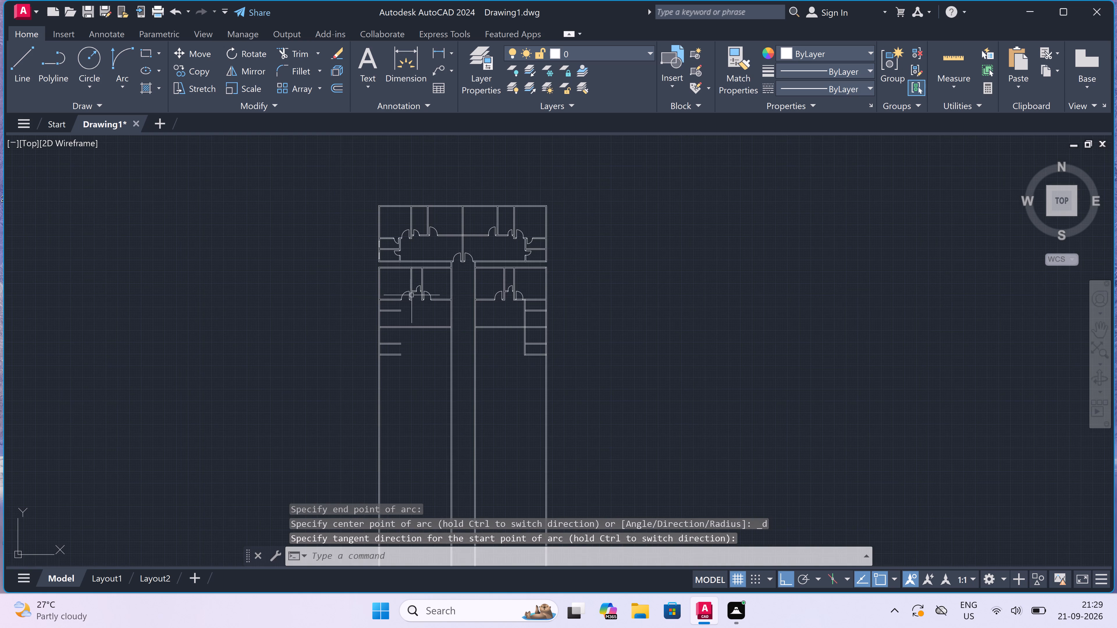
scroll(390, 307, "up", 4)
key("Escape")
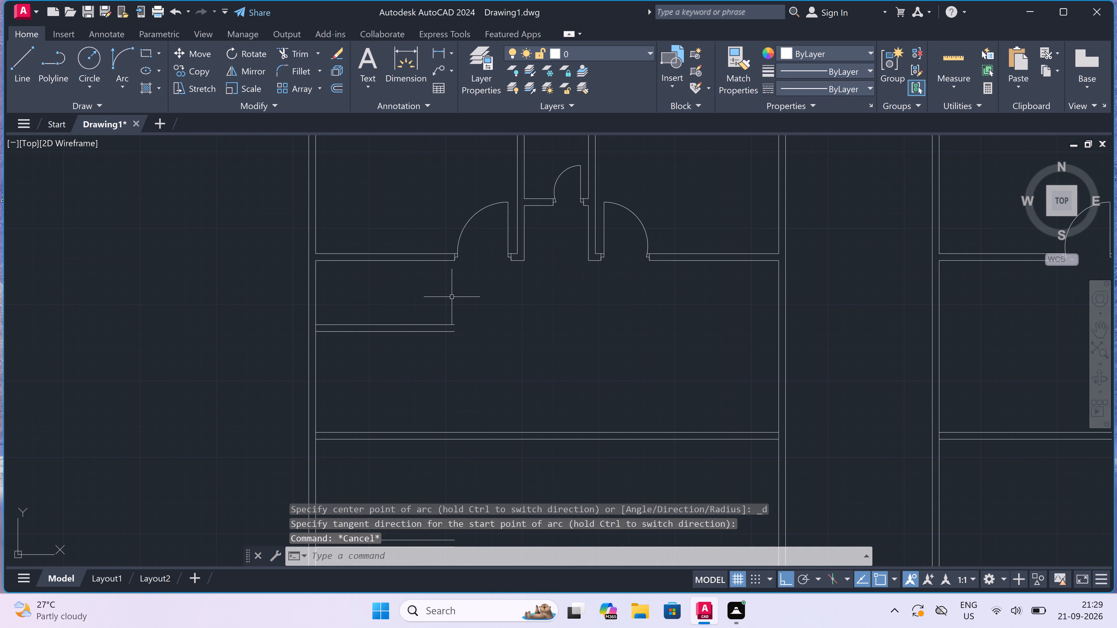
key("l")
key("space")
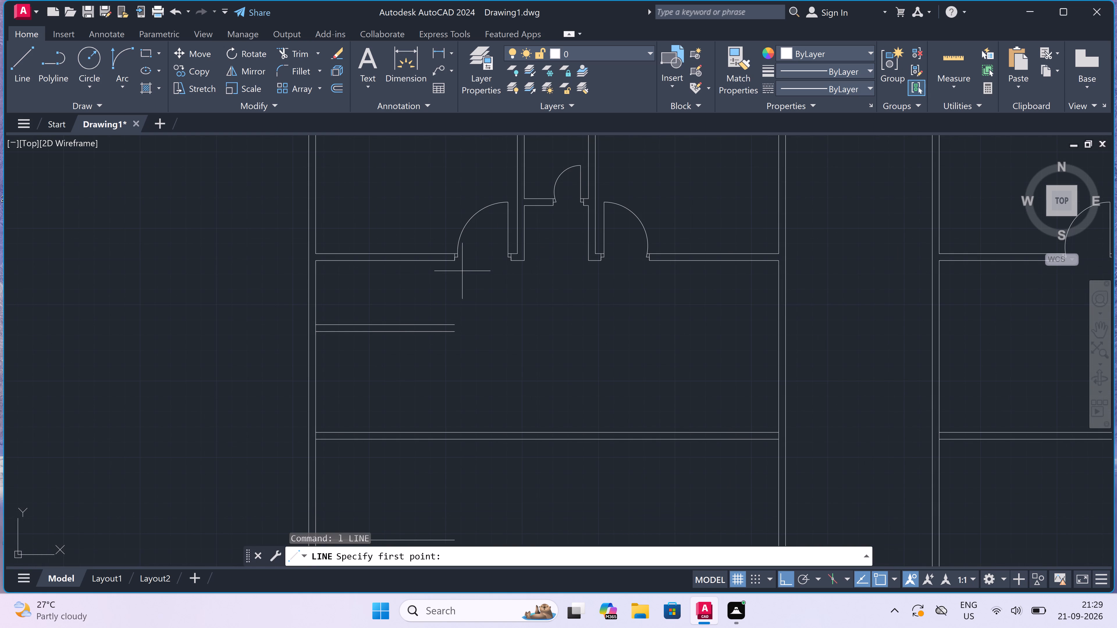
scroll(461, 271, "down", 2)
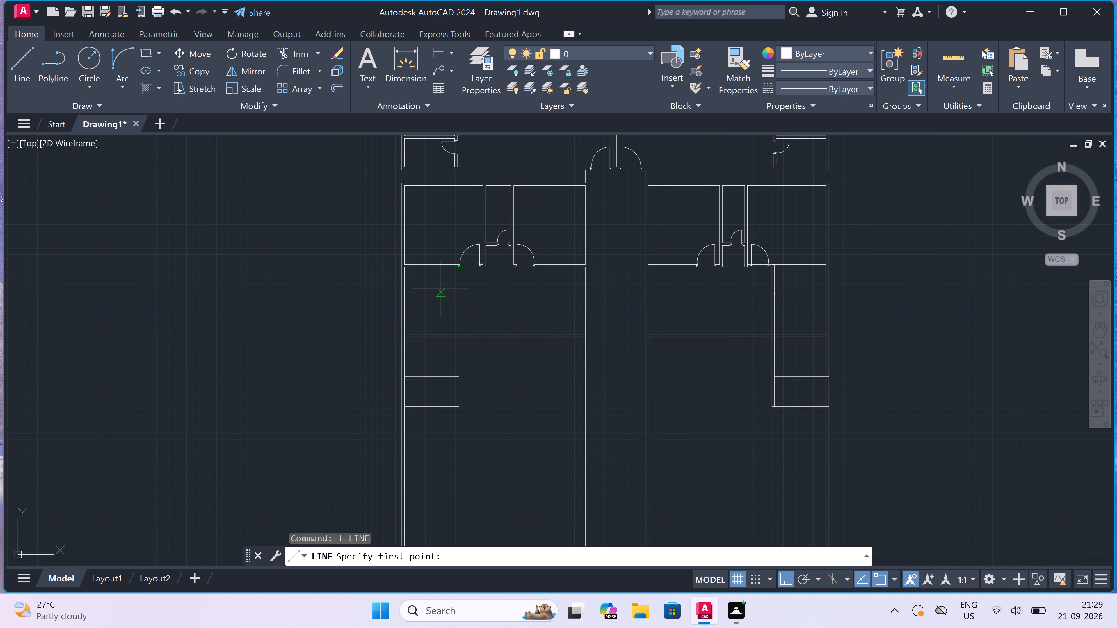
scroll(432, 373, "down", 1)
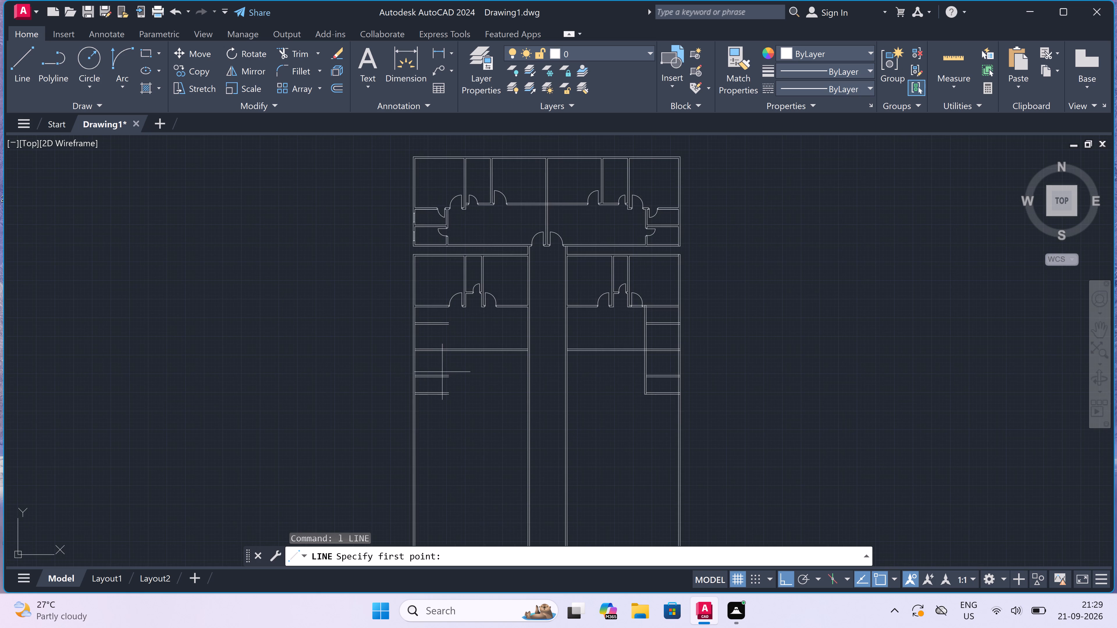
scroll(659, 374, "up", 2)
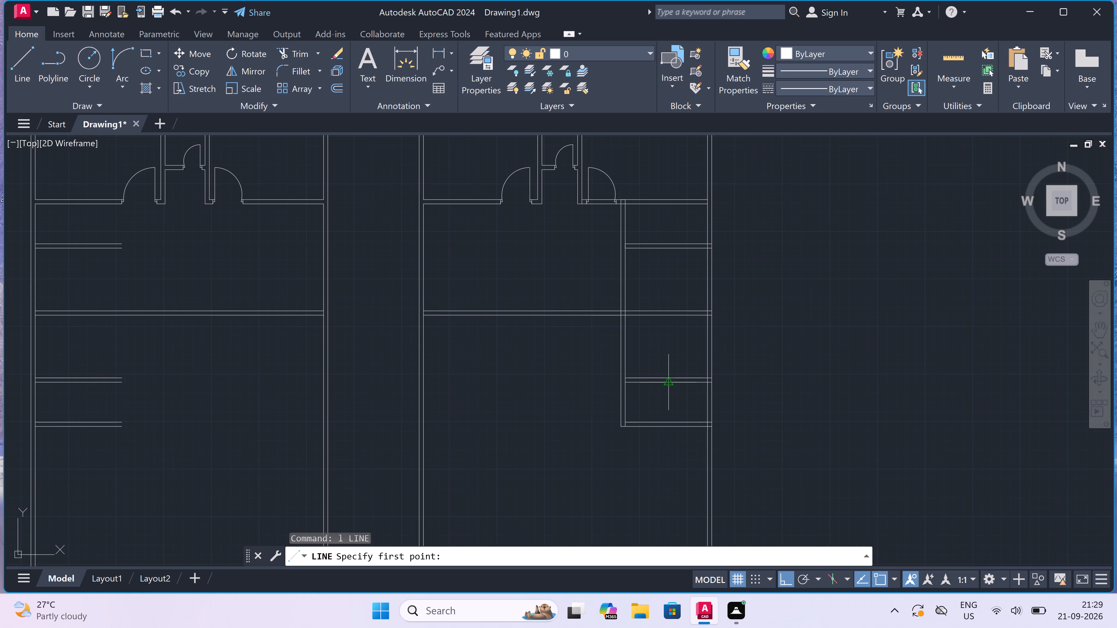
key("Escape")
In the right lower block, draw a line 7' inward from the outer wall's inner face along the fourth cross wall's lower edge, and up to the rooms' bottom wall.
scroll(693, 412, "up", 2)
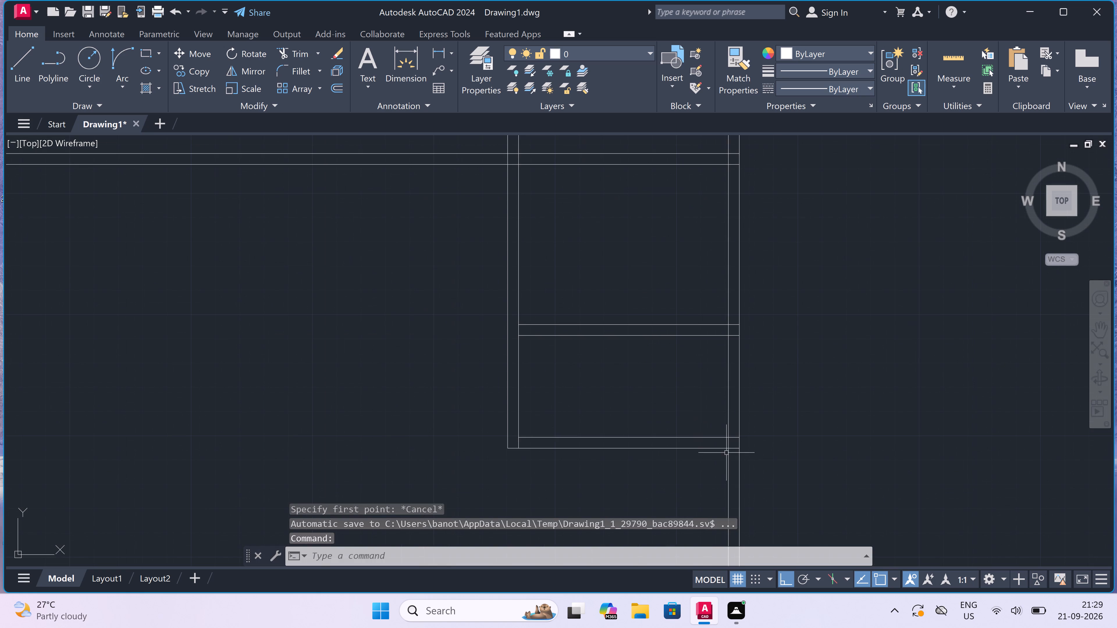
key("space")
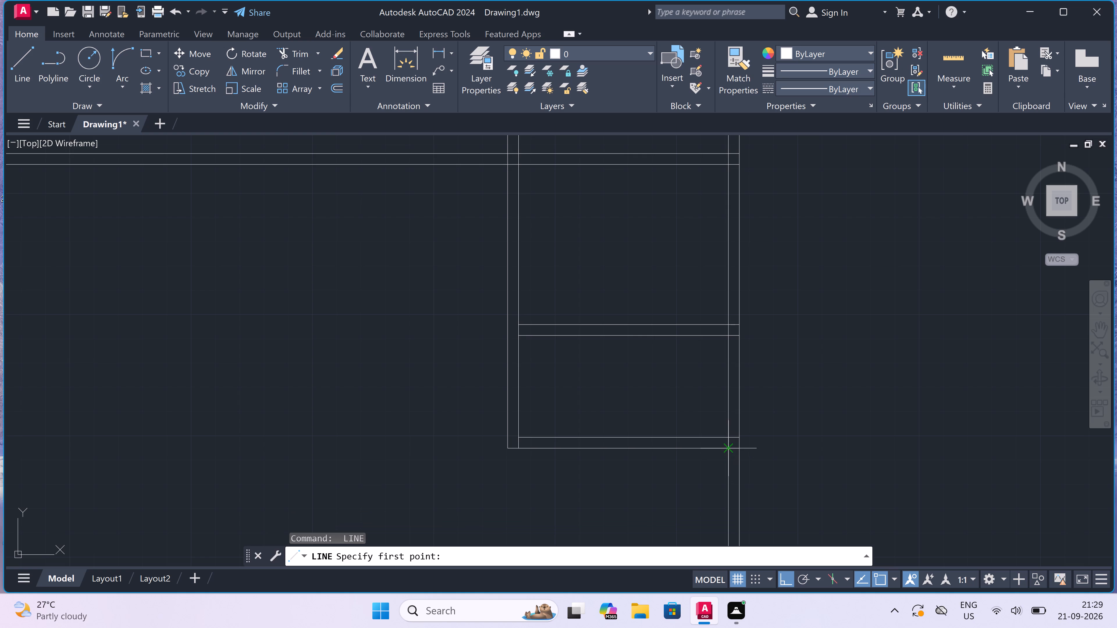
left_click(727, 445)
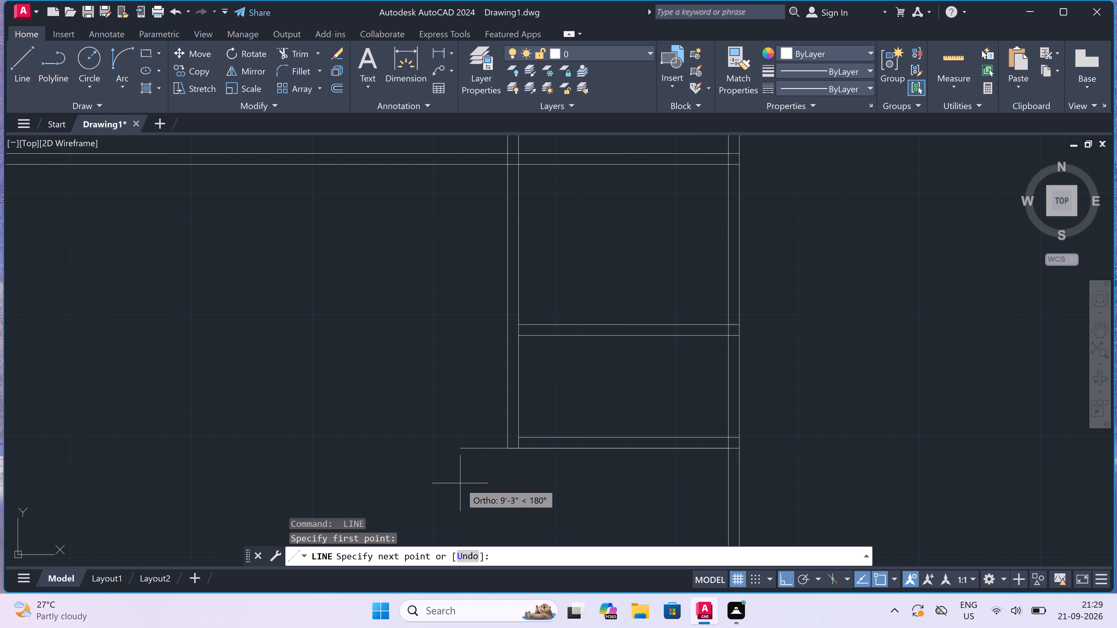
type("7'")
key("space")
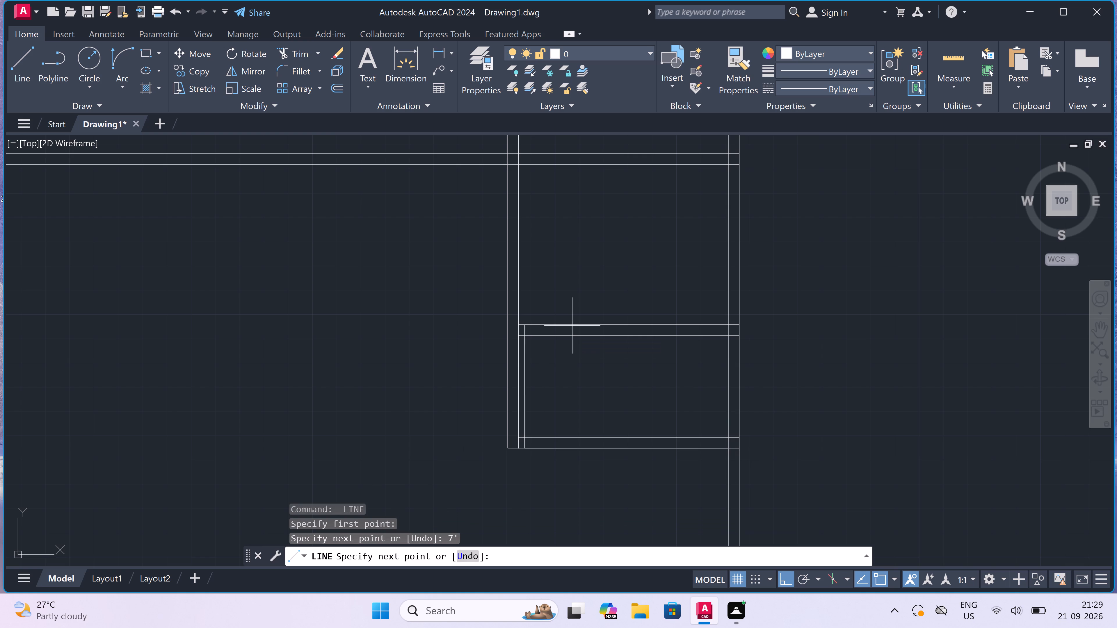
scroll(562, 305, "down", 2)
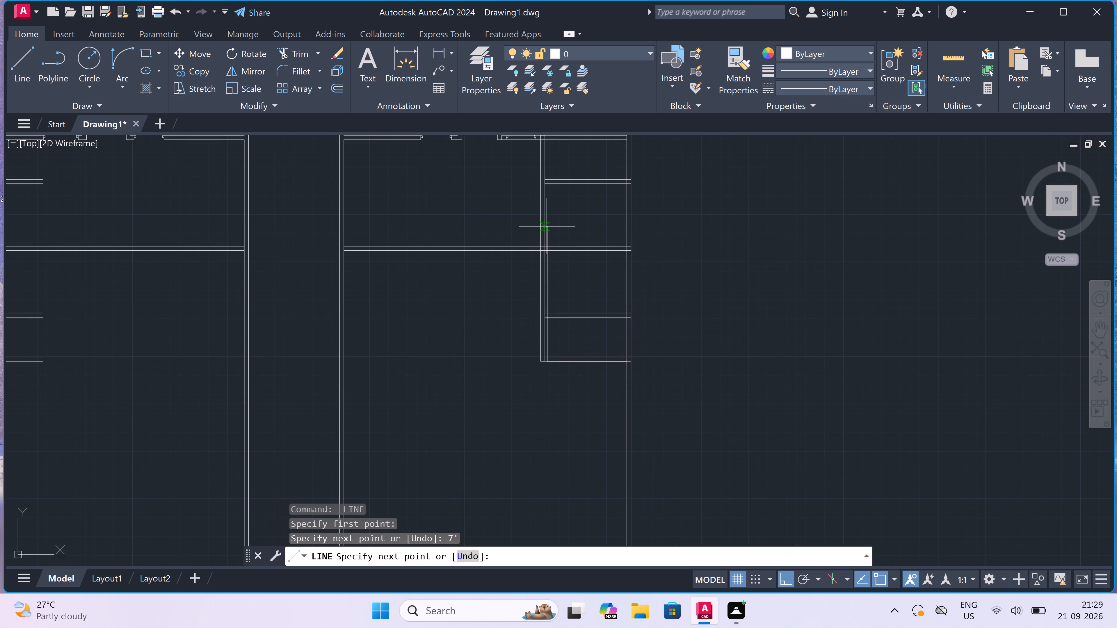
scroll(547, 226, "down", 2)
scroll(549, 185, "up", 4)
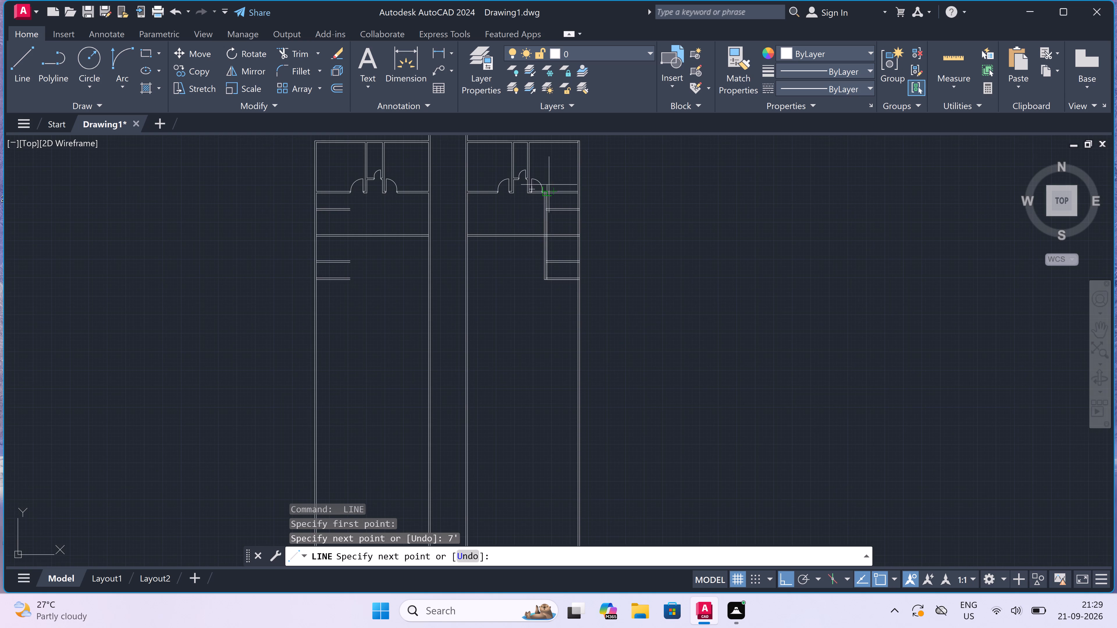
scroll(549, 185, "up", 2)
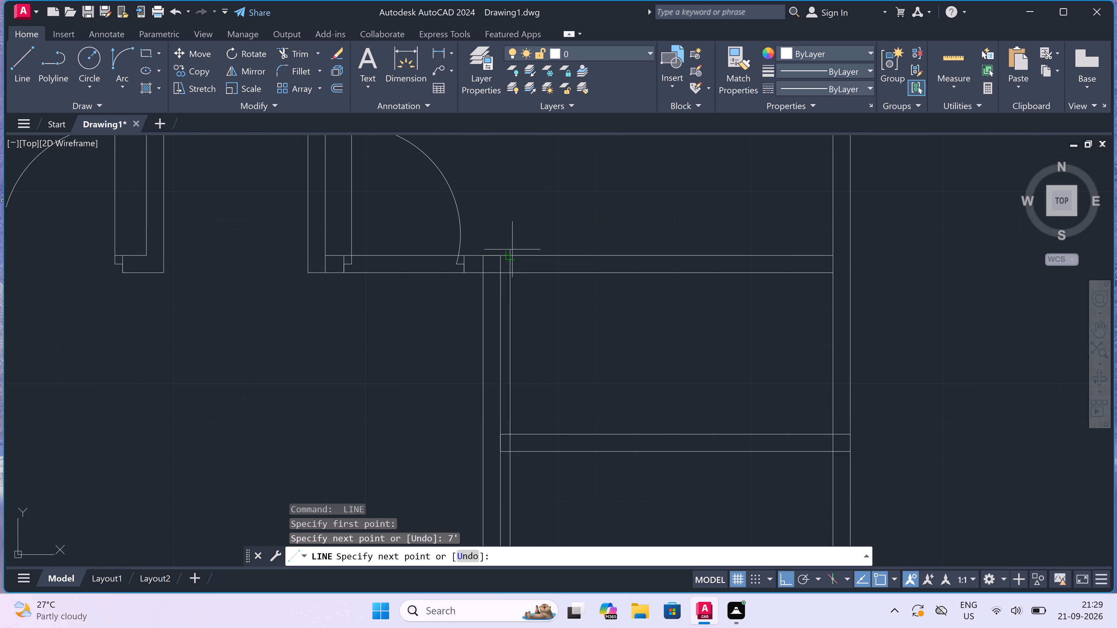
scroll(511, 251, "up", 2)
left_click(505, 258)
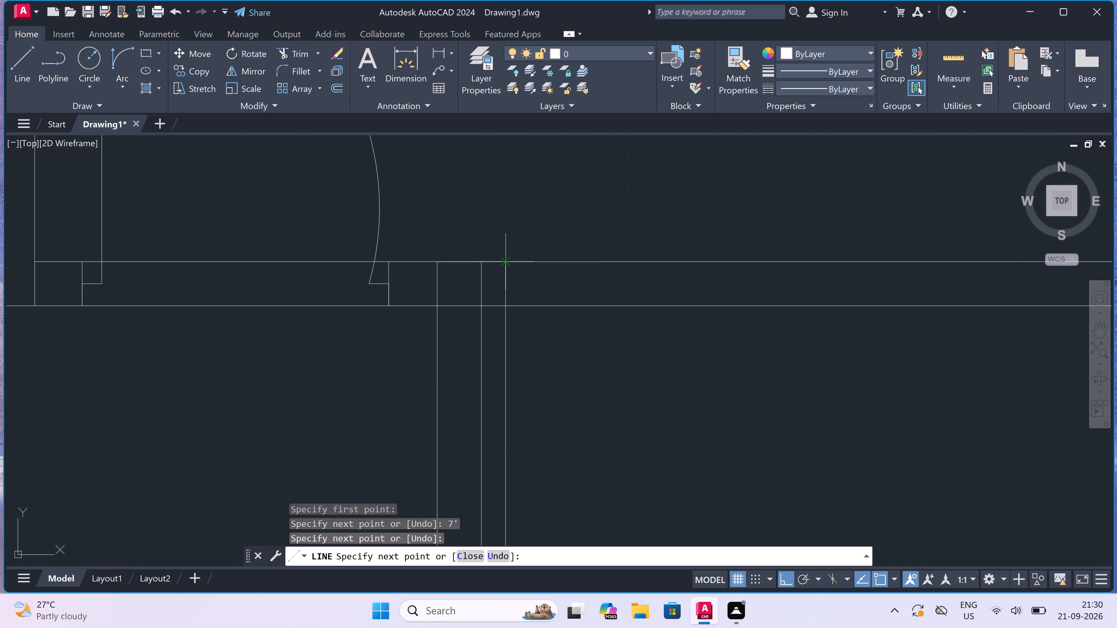
Continue the line 4.5" over toward the door and down to the fourth cross wall's lower edge, forming the side wall's second face.
key("4")
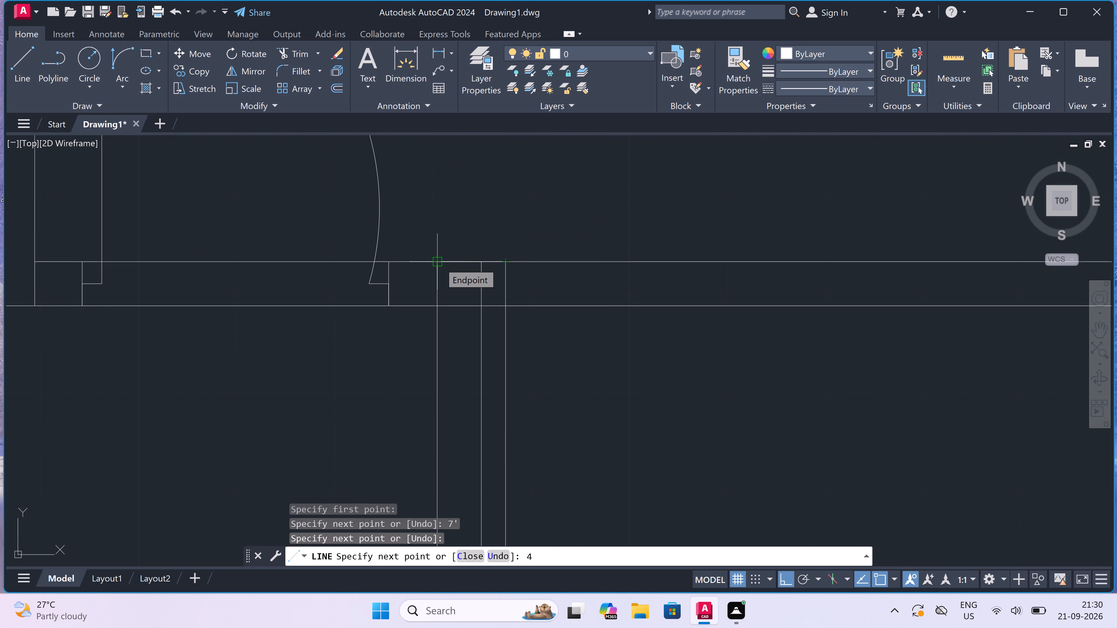
type(".5\"")
key("space")
scroll(447, 299, "down", 5)
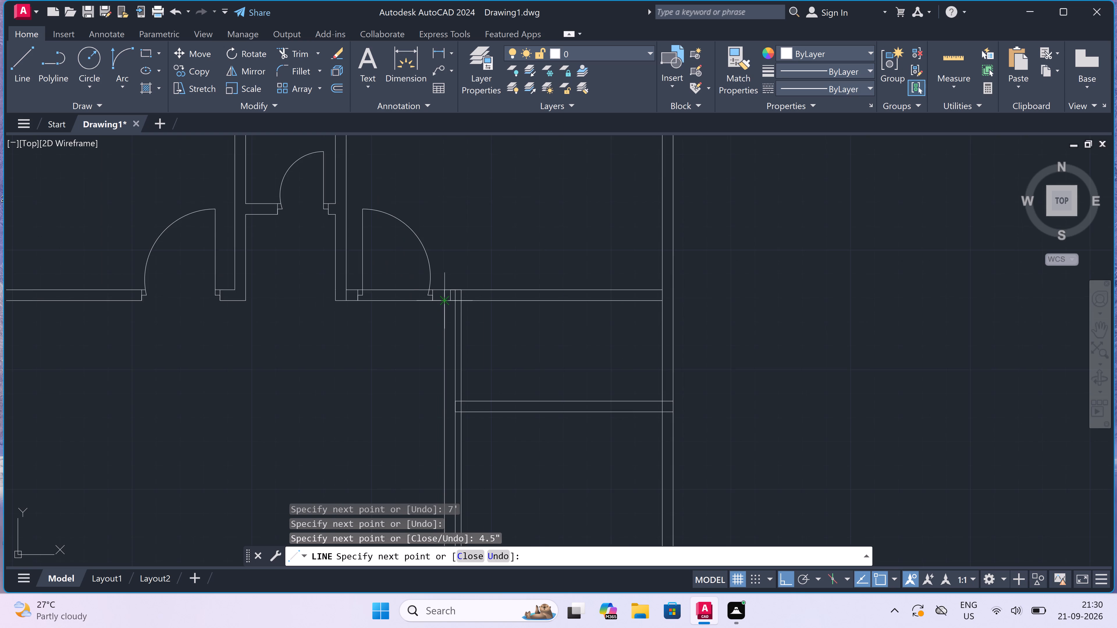
scroll(447, 299, "down", 2)
scroll(437, 385, "up", 4)
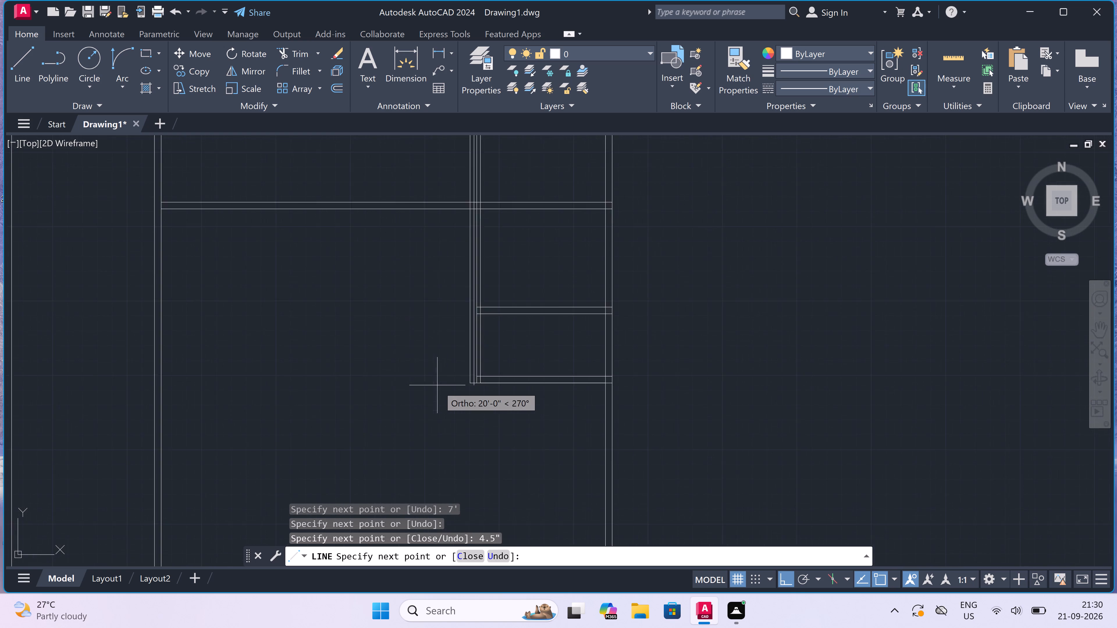
scroll(496, 386, "up", 3)
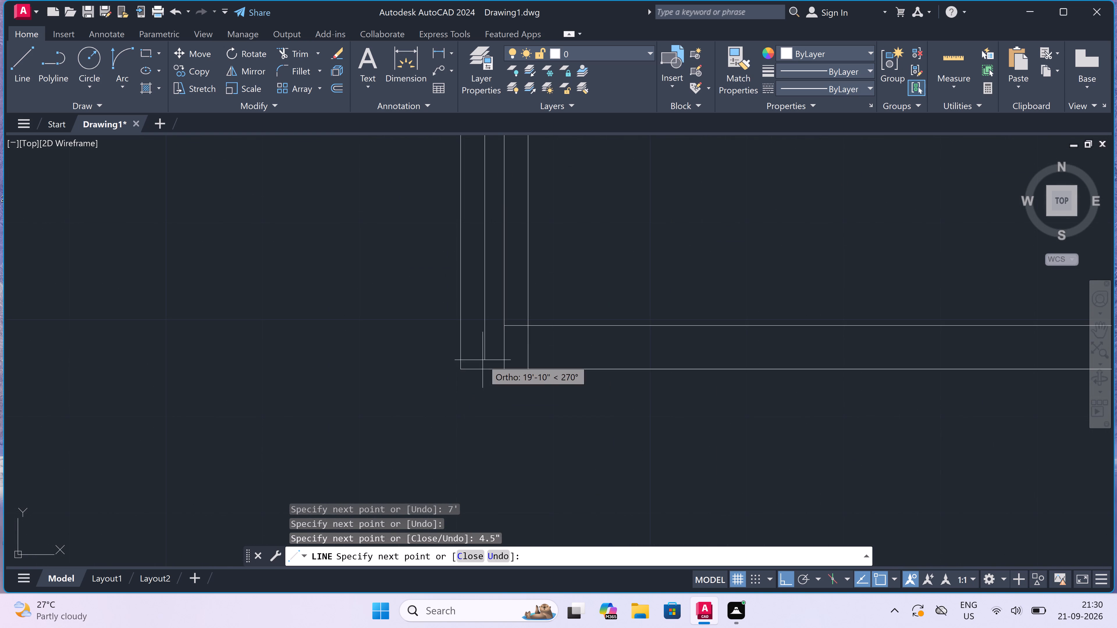
scroll(482, 368, "up", 2)
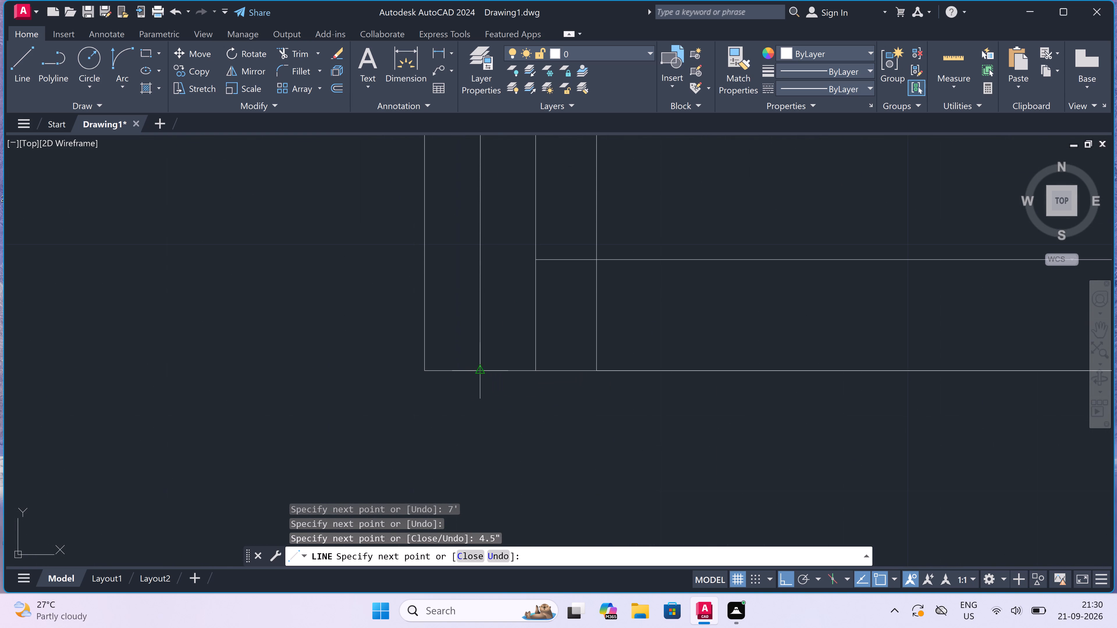
left_click(486, 369)
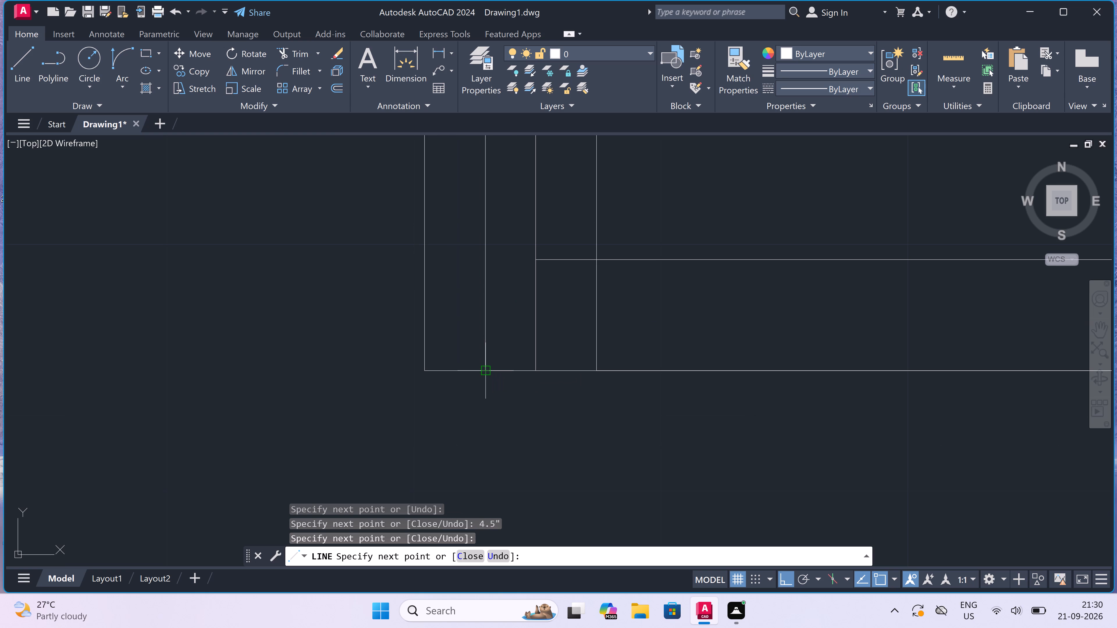
key("Escape")
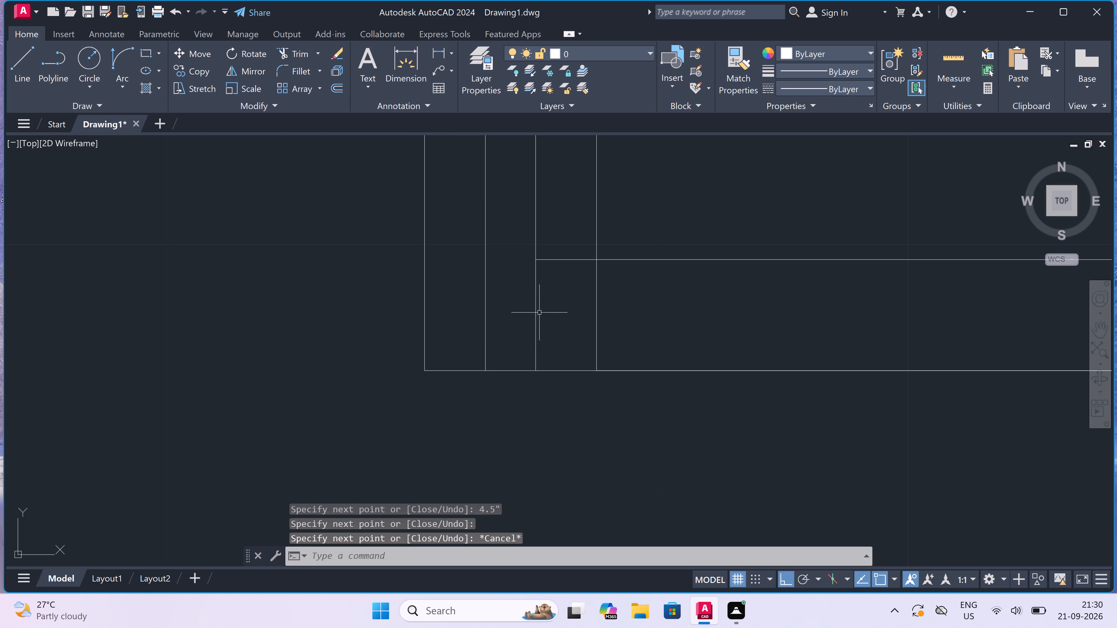
Erase the two old full-height side compartment wall lines and the short old segment between the rooms' bottom wall and the first cross wall.
left_click_drag(539, 313, 535, 315)
left_click(527, 319)
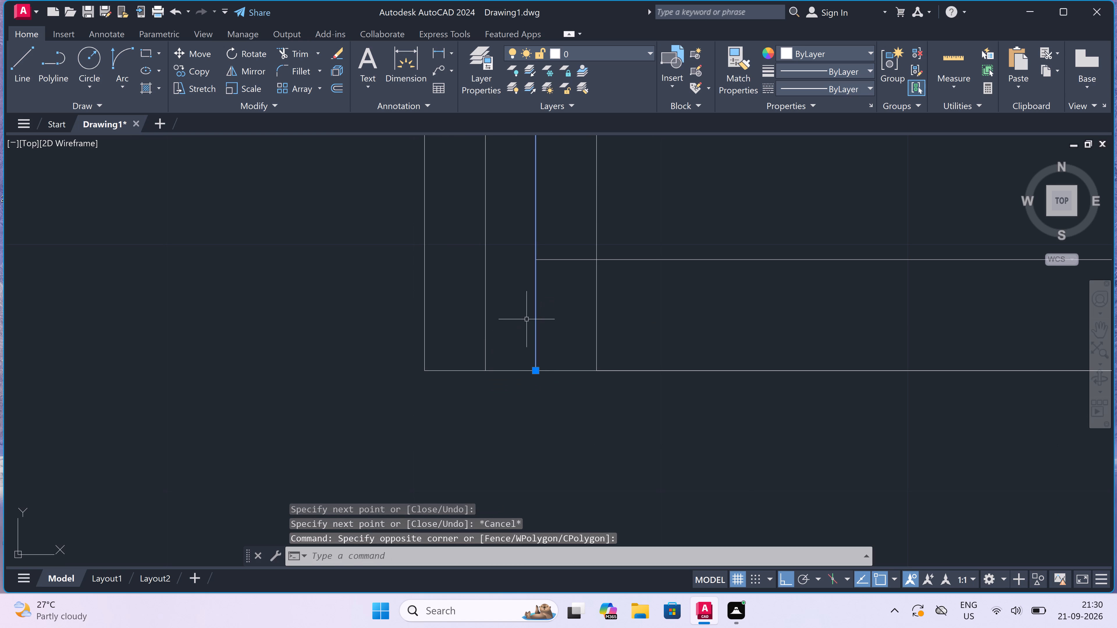
left_click(465, 278)
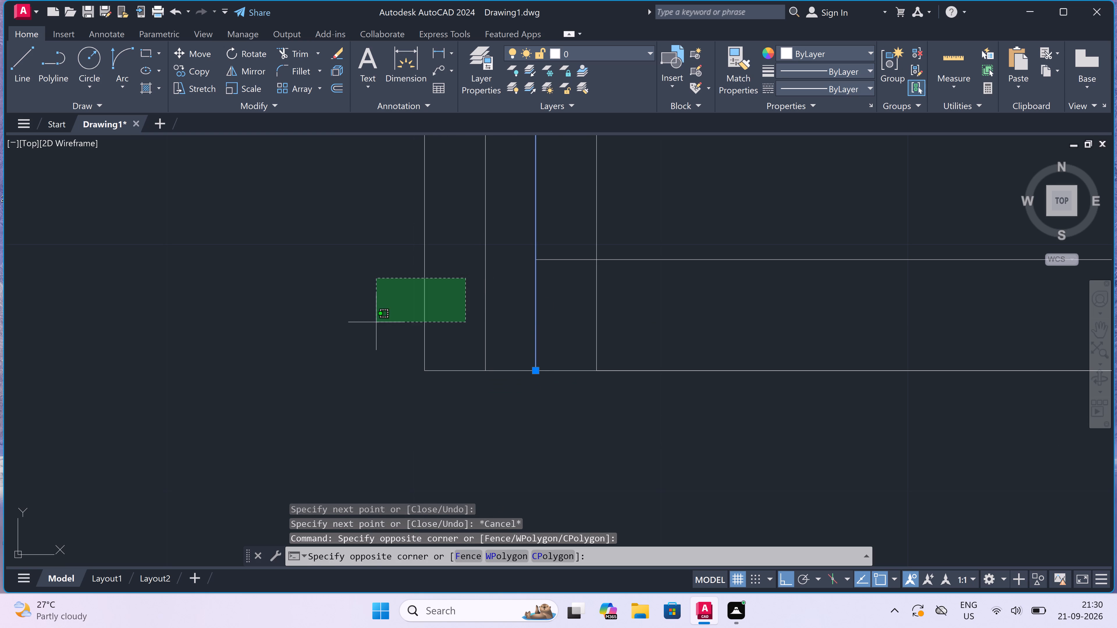
left_click(376, 322)
key("Delete")
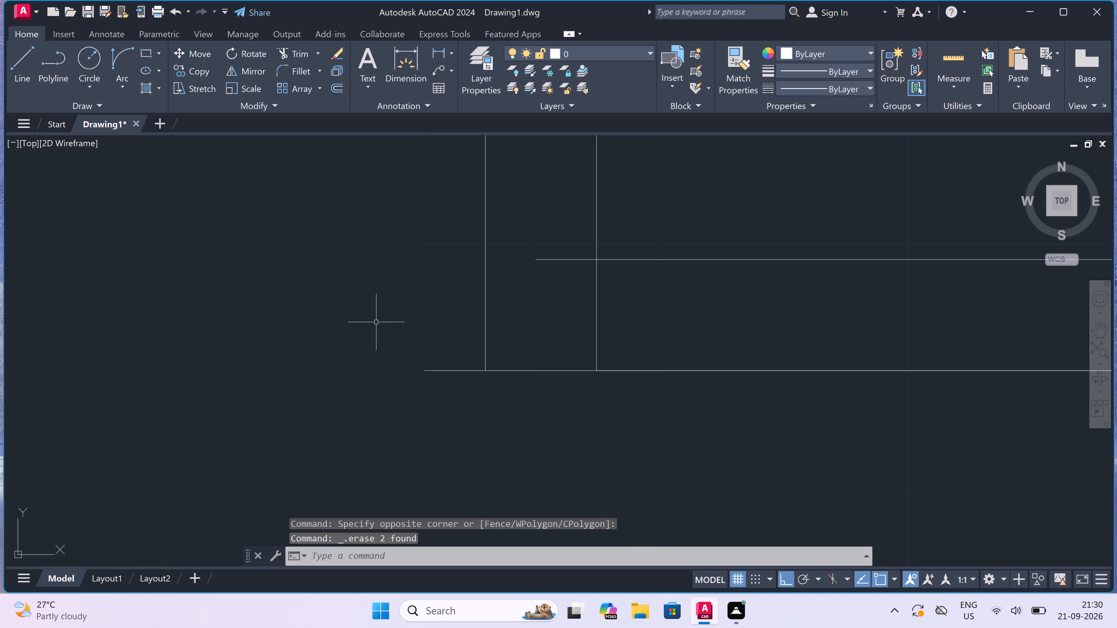
scroll(376, 322, "down", 8)
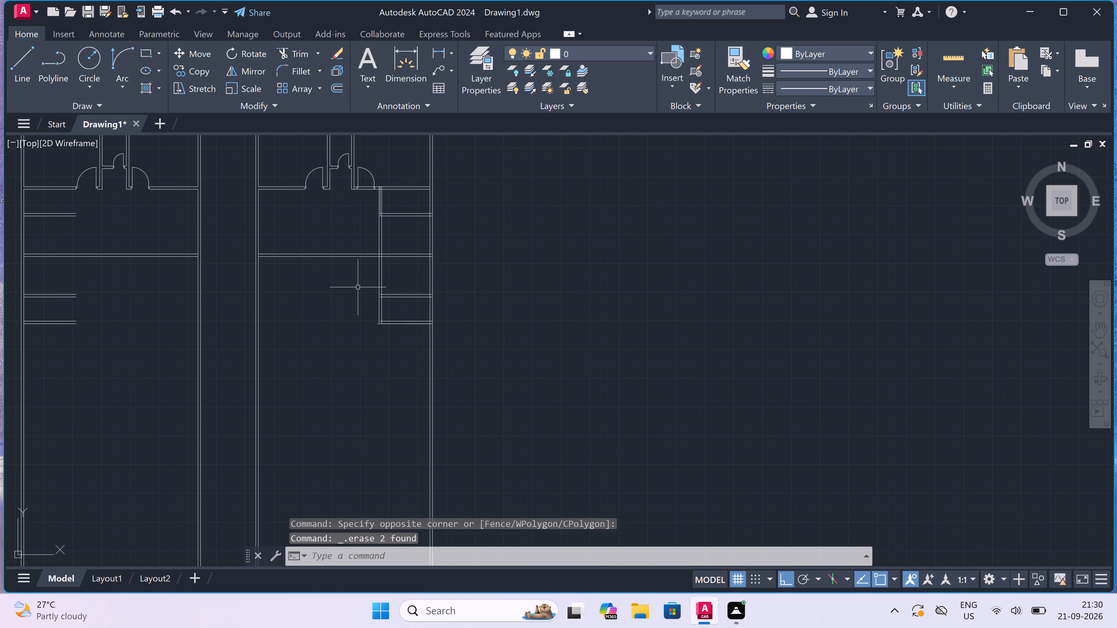
scroll(358, 197, "up", 2)
scroll(411, 174, "up", 2)
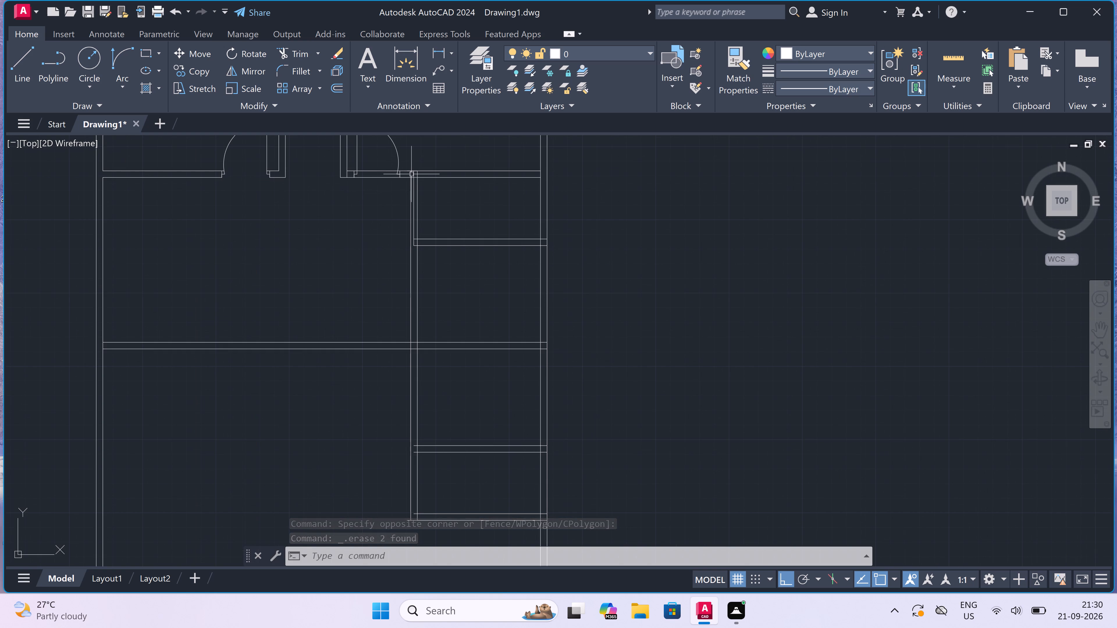
scroll(411, 174, "up", 2)
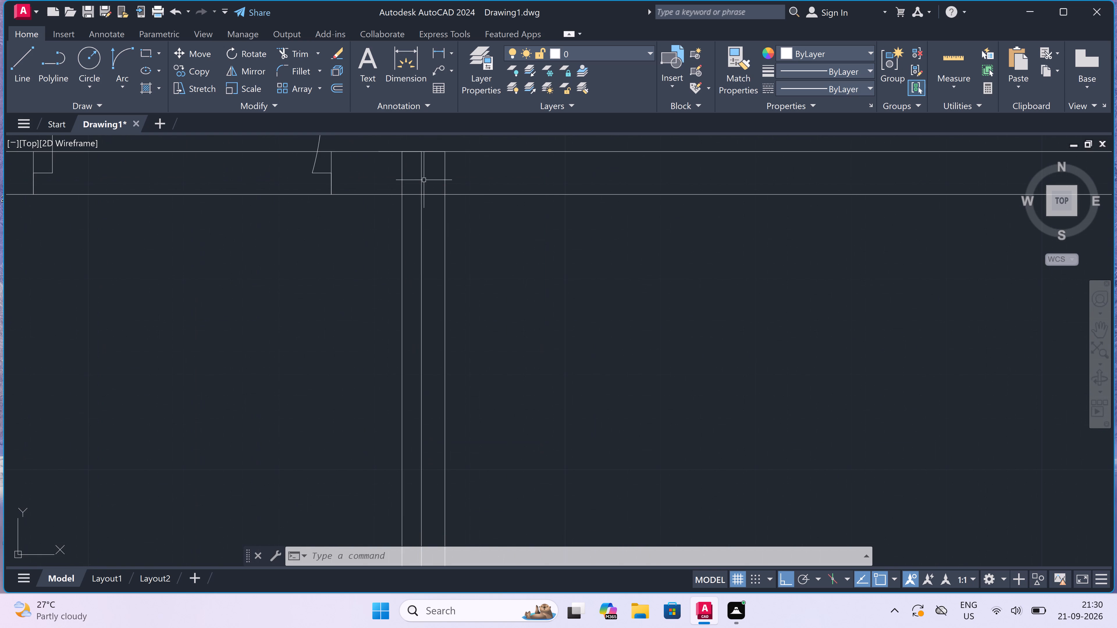
left_click(421, 176)
key("Delete")
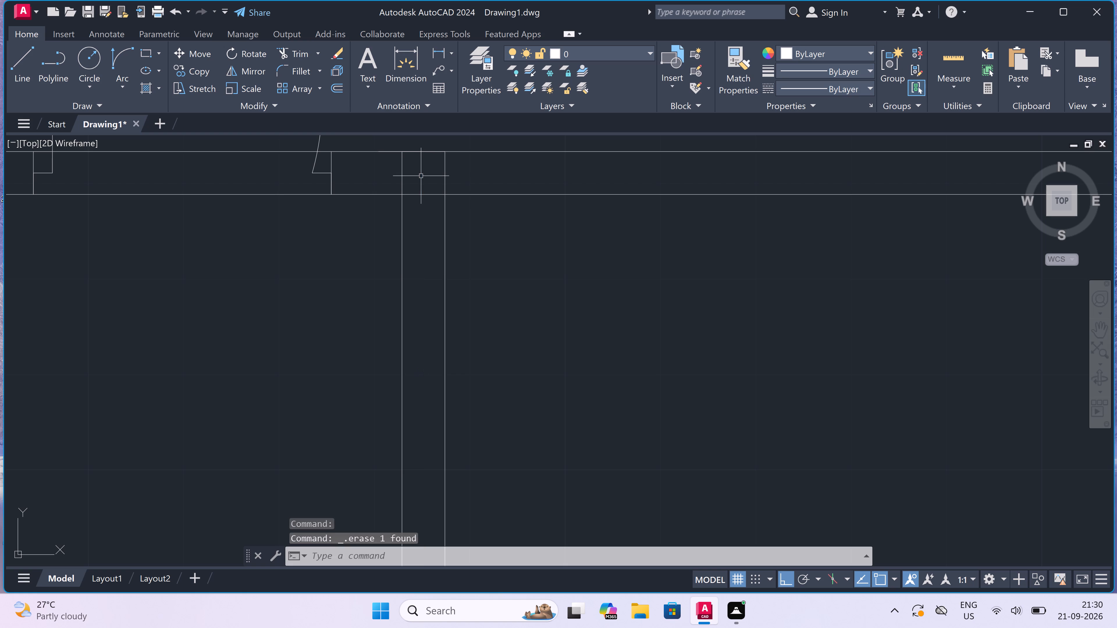
Trim the new side wall's lines inside the rooms' bottom wall and the bottom wall's lower line between them to open the junction.
type("tr")
key("space")
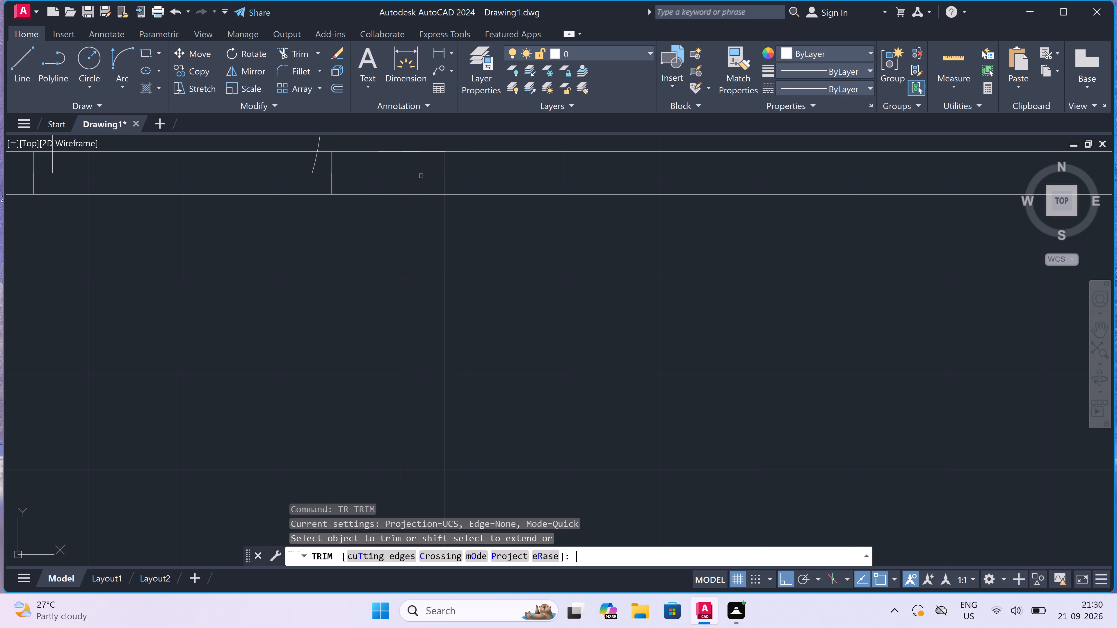
left_click_drag(389, 165, 396, 163)
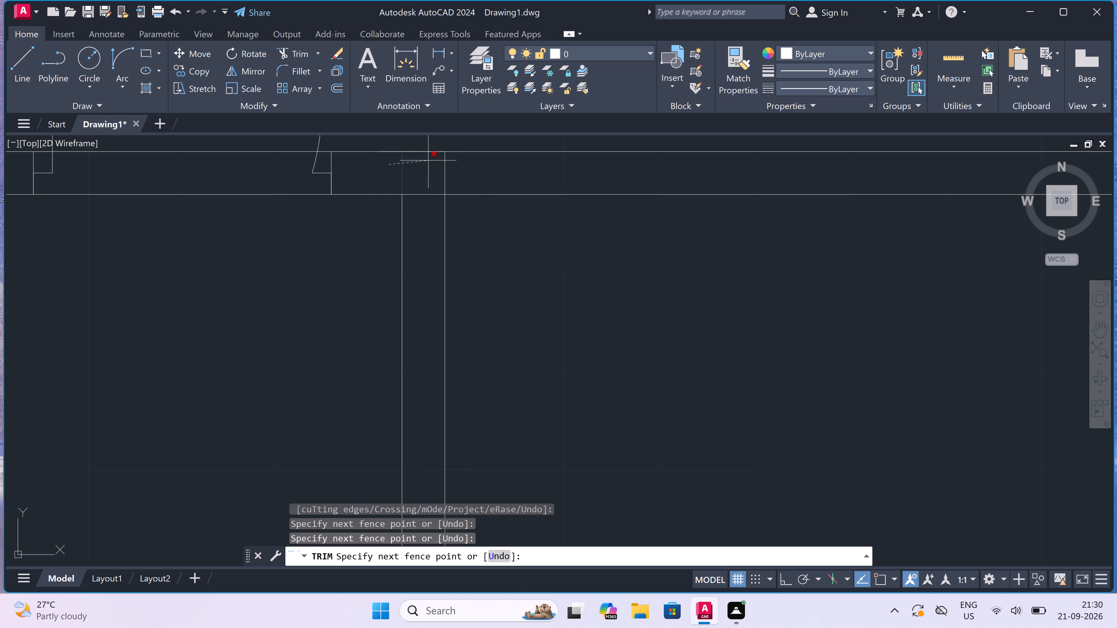
left_click(484, 167)
left_click_drag(451, 166, 448, 173)
left_click(419, 225)
Trim the first compartment cross wall's line ends inside the new side wall and remove its leftover end line.
scroll(422, 216, "down", 5)
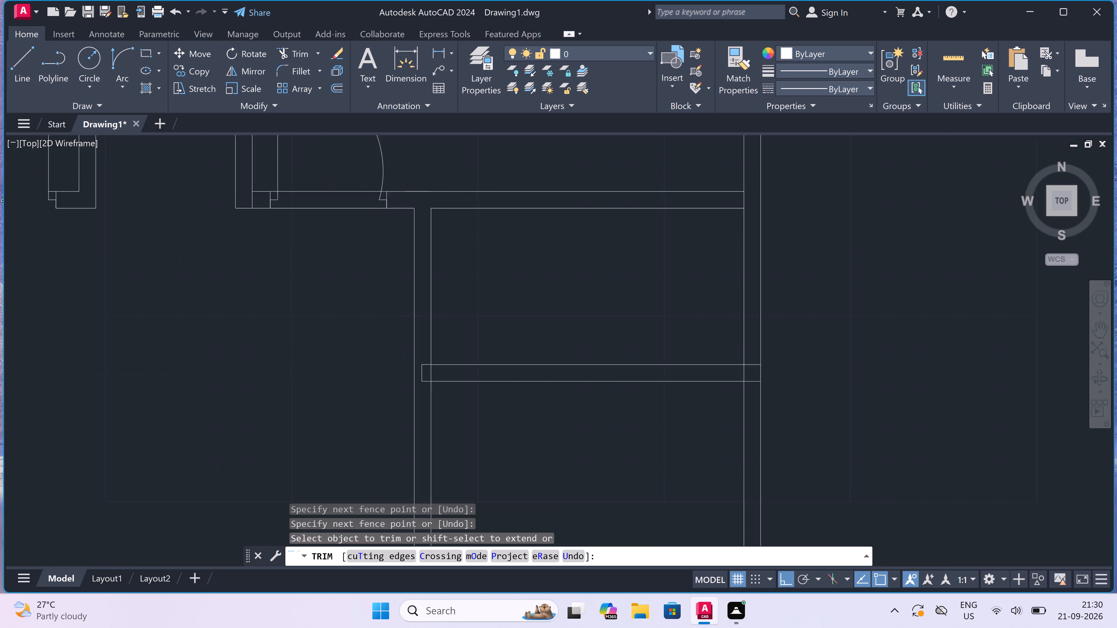
scroll(419, 283, "up", 4)
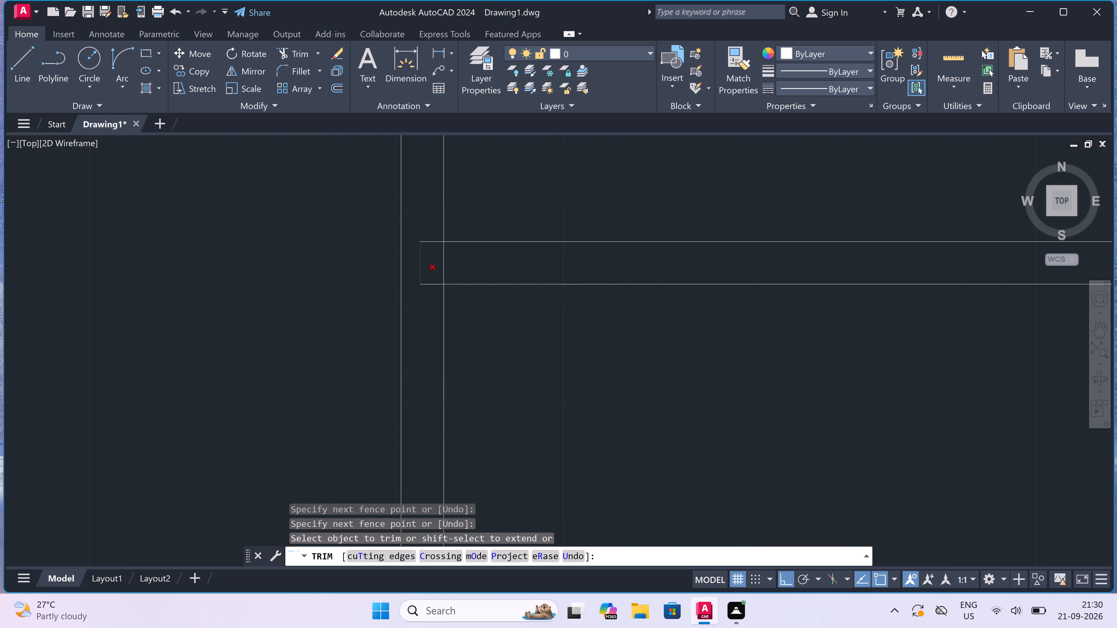
left_click_drag(428, 304, 428, 297)
left_click(429, 236)
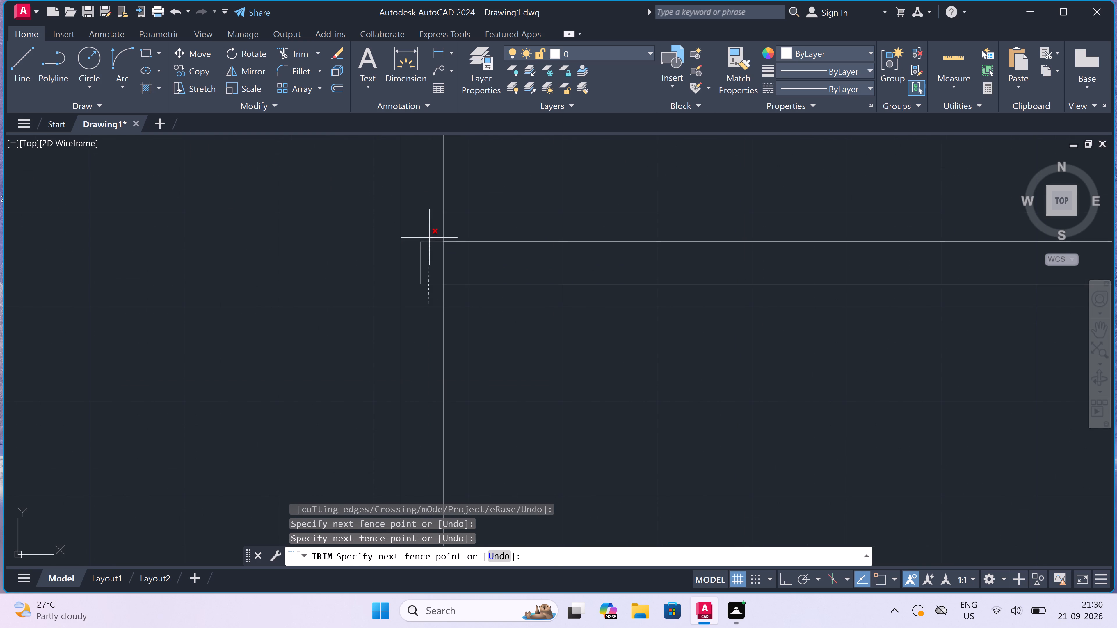
left_click(425, 258)
left_click(417, 254)
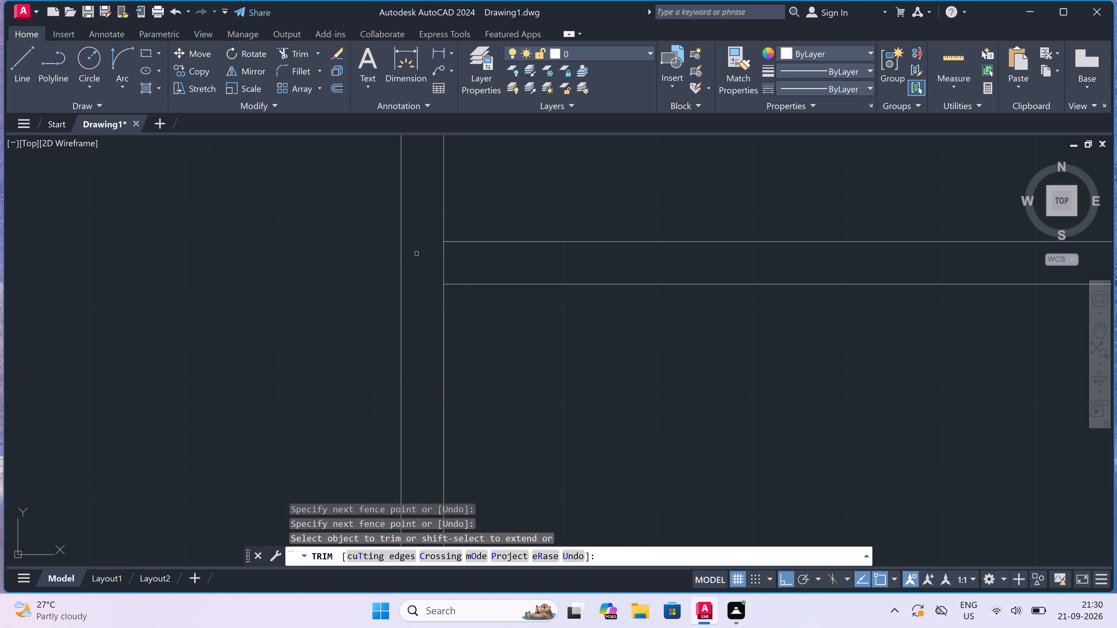
Trim the right-hand outer wall's junctions with the rooms' bottom wall and the first compartment cross wall, leaving both openings clear of crossing lines.
scroll(417, 254, "down", 3)
scroll(575, 231, "down", 2)
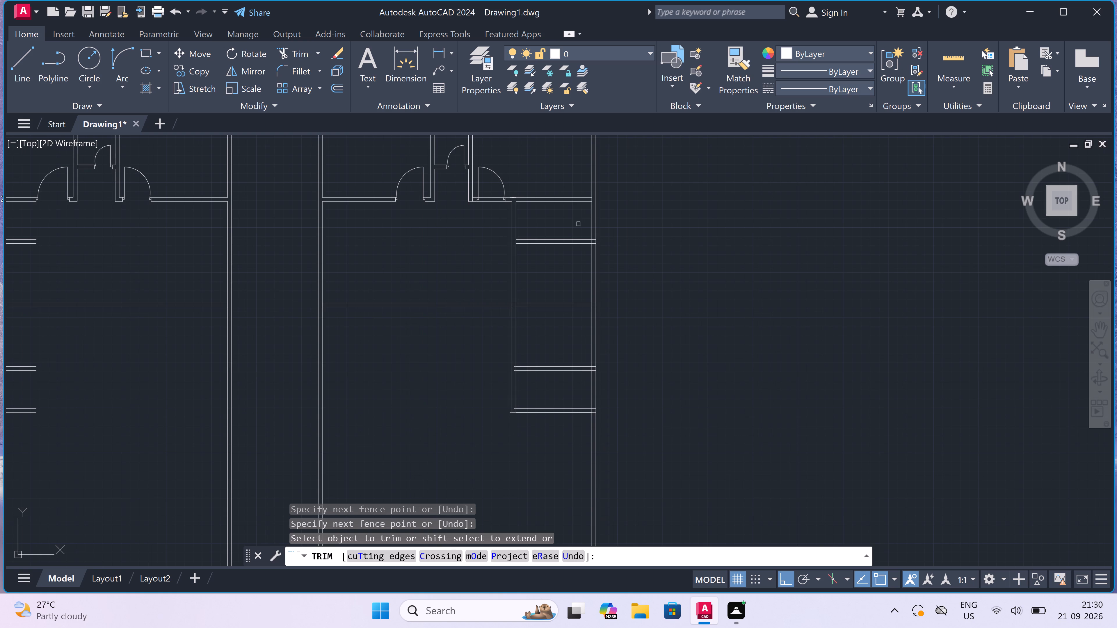
scroll(595, 201, "up", 3)
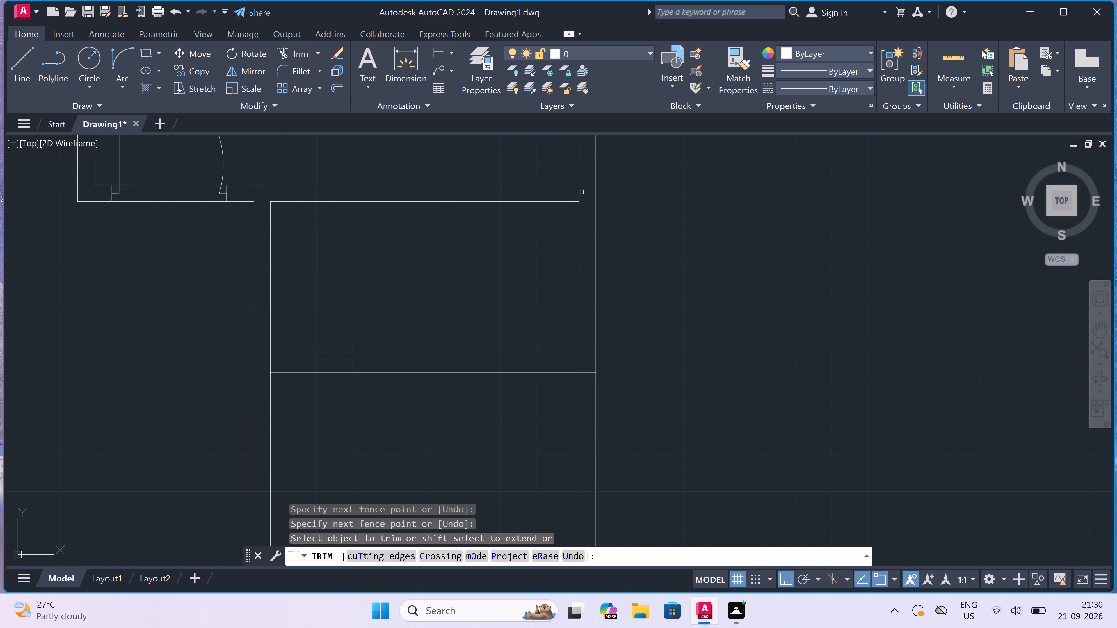
scroll(579, 189, "up", 2)
left_click(579, 189)
scroll(579, 189, "down", 3)
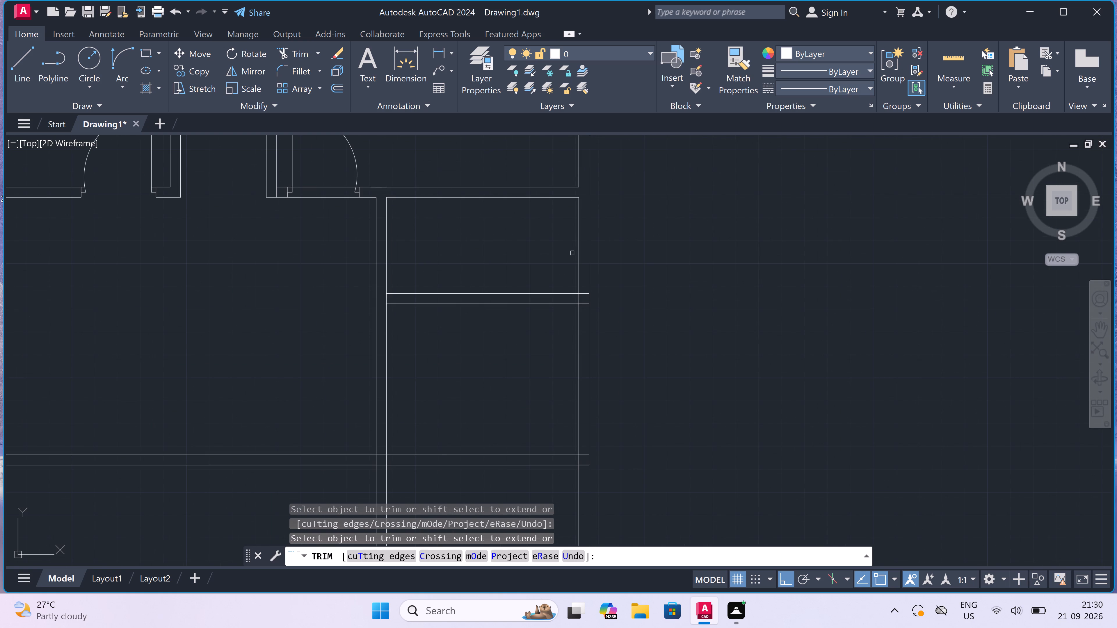
scroll(577, 296, "up", 3)
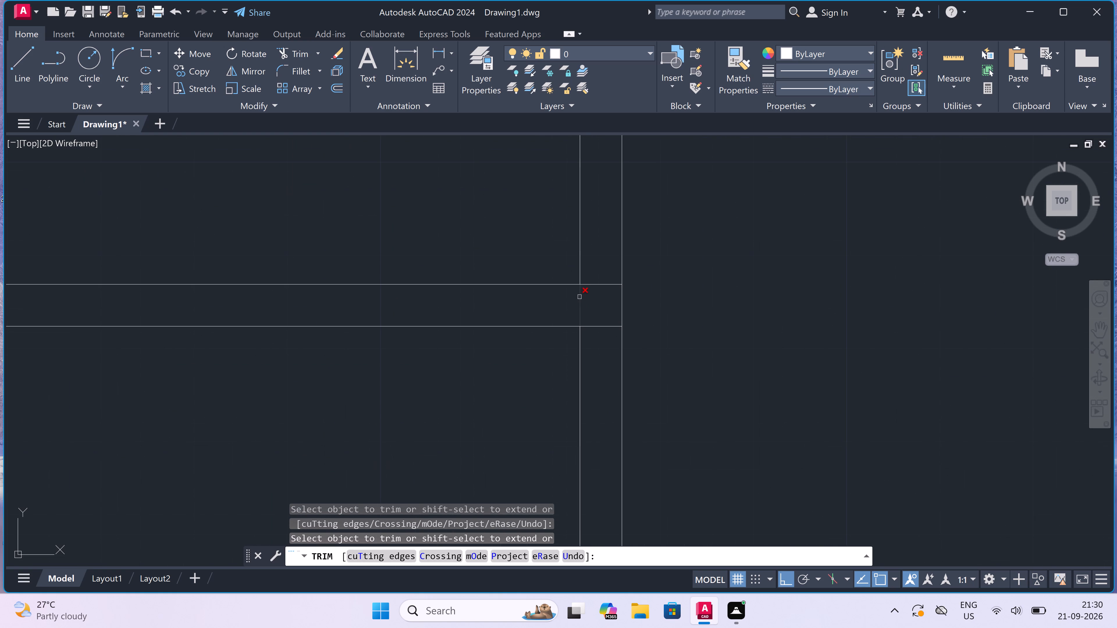
left_click(579, 297)
left_click(590, 341)
left_click(595, 276)
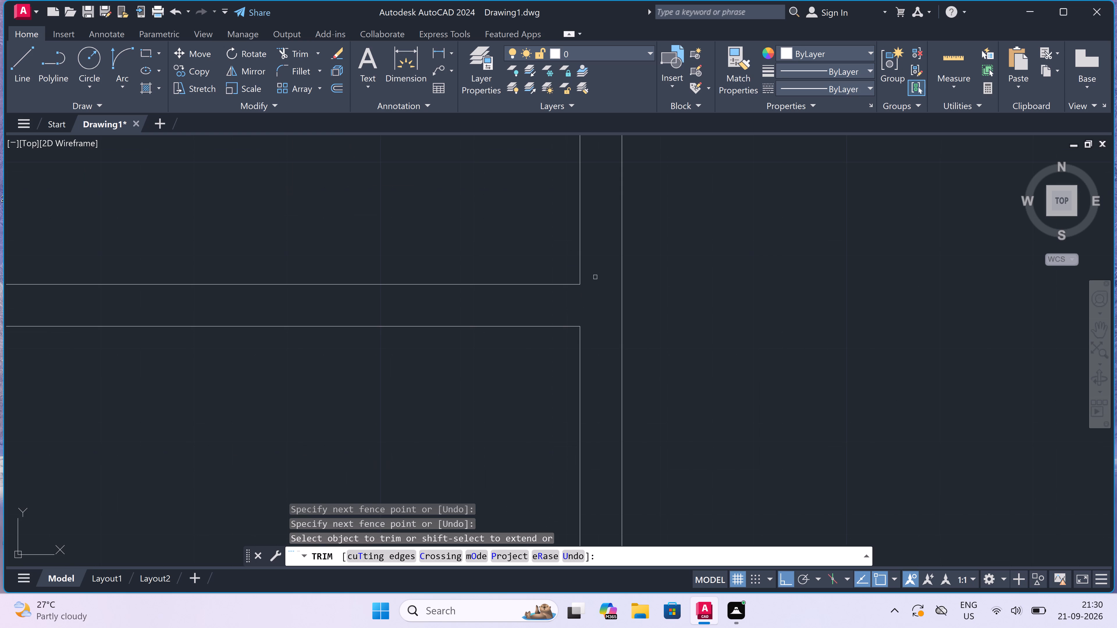
Trim the second cross wall's line ends inside the outer wall and the outer wall's inner line between them.
scroll(595, 276, "down", 4)
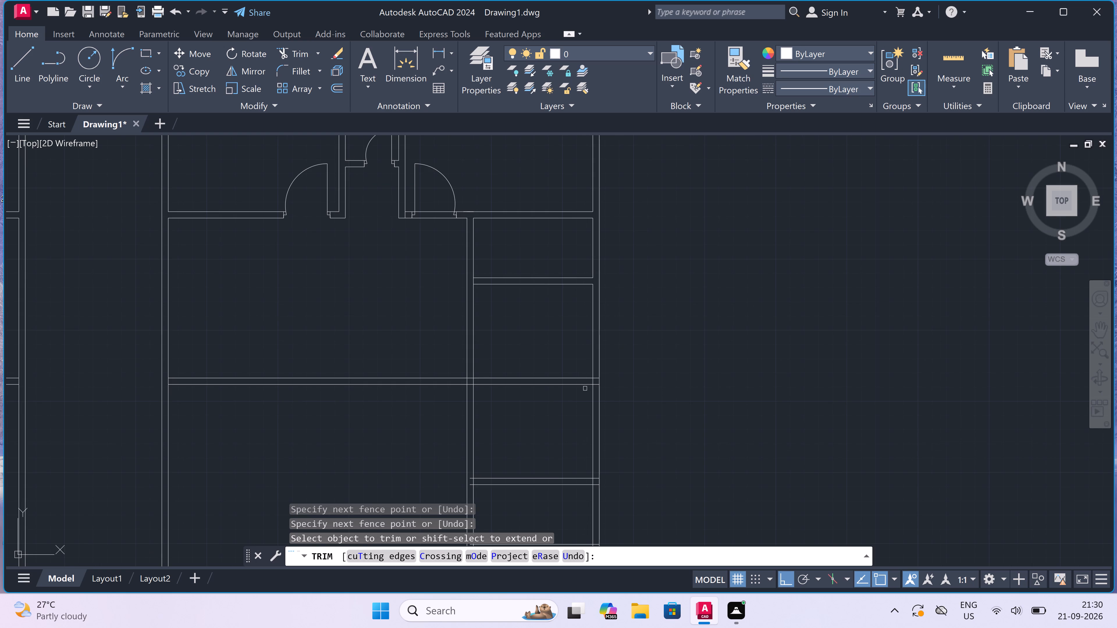
scroll(593, 383, "up", 3)
left_click_drag(595, 402, 596, 397)
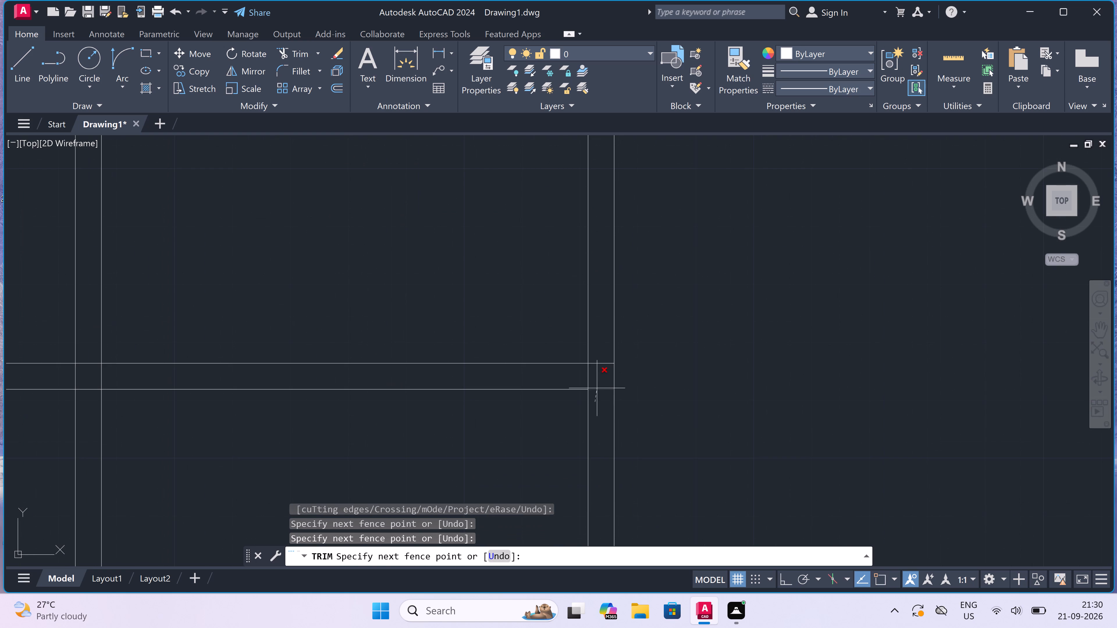
left_click_drag(599, 349, 600, 352)
left_click(598, 368)
left_click(580, 377)
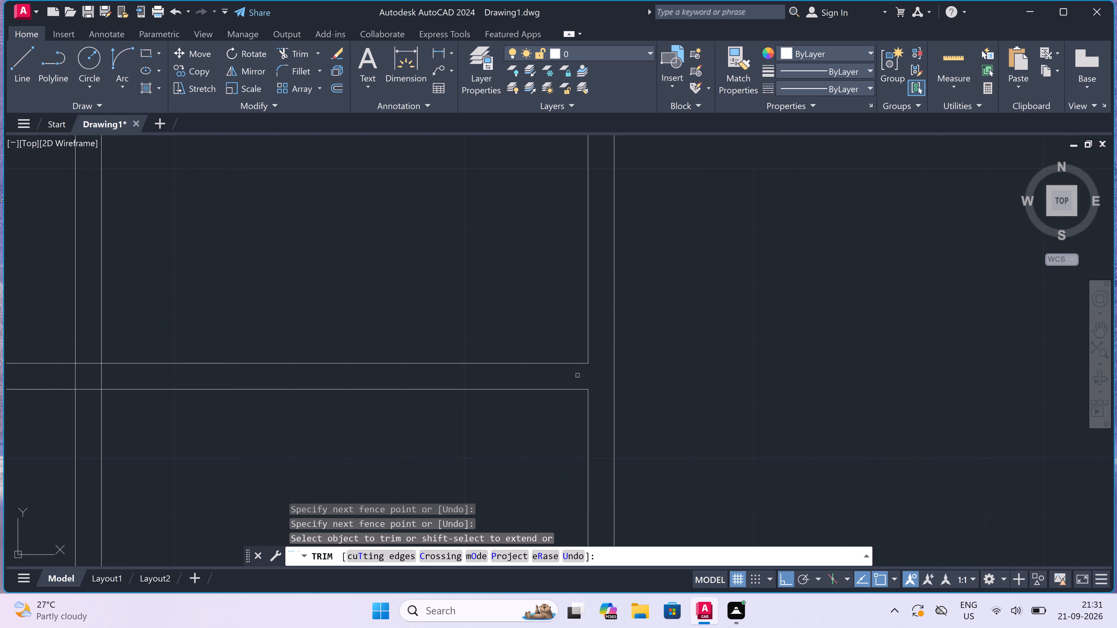
Trim all line segments inside the crossing of the second cross wall and the new compartment side wall.
scroll(546, 328, "down", 5)
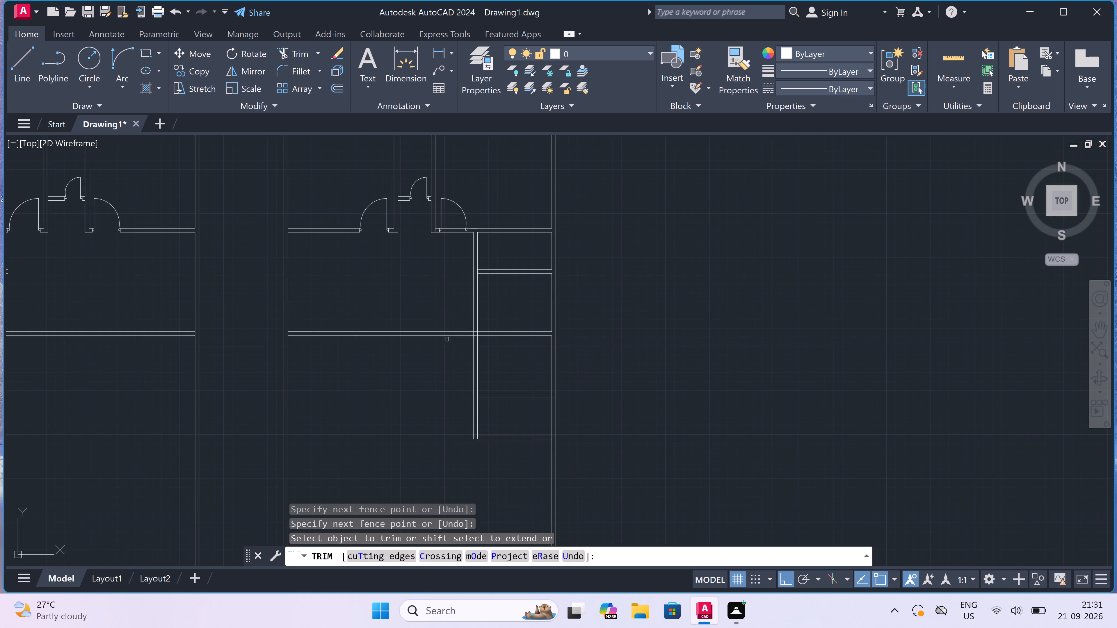
scroll(476, 336, "up", 4)
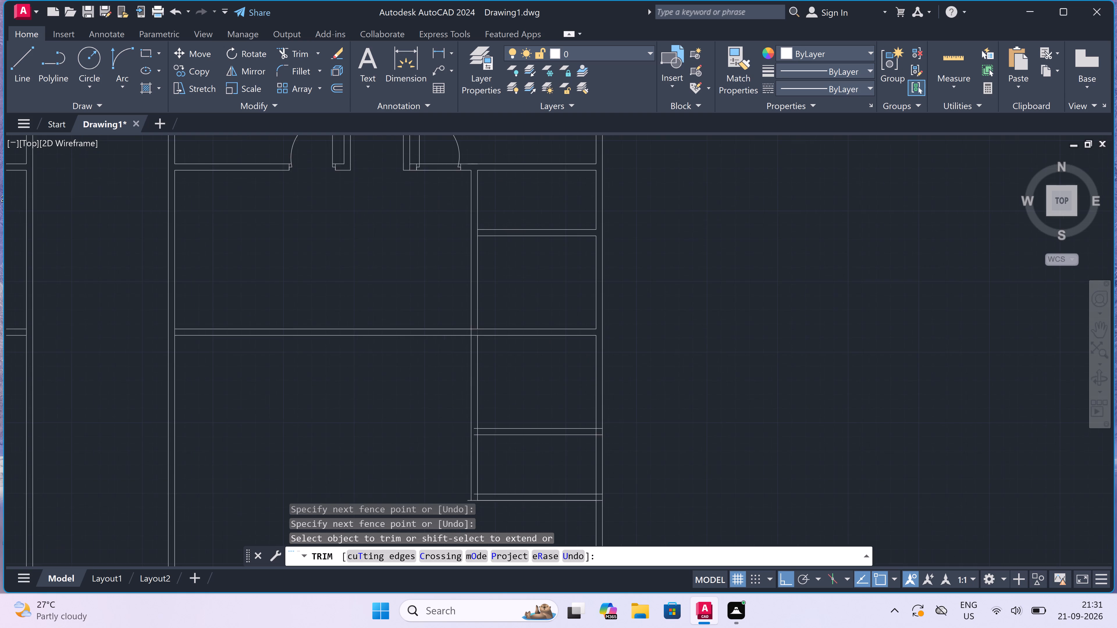
left_click_drag(467, 342, 467, 338)
left_click(467, 305)
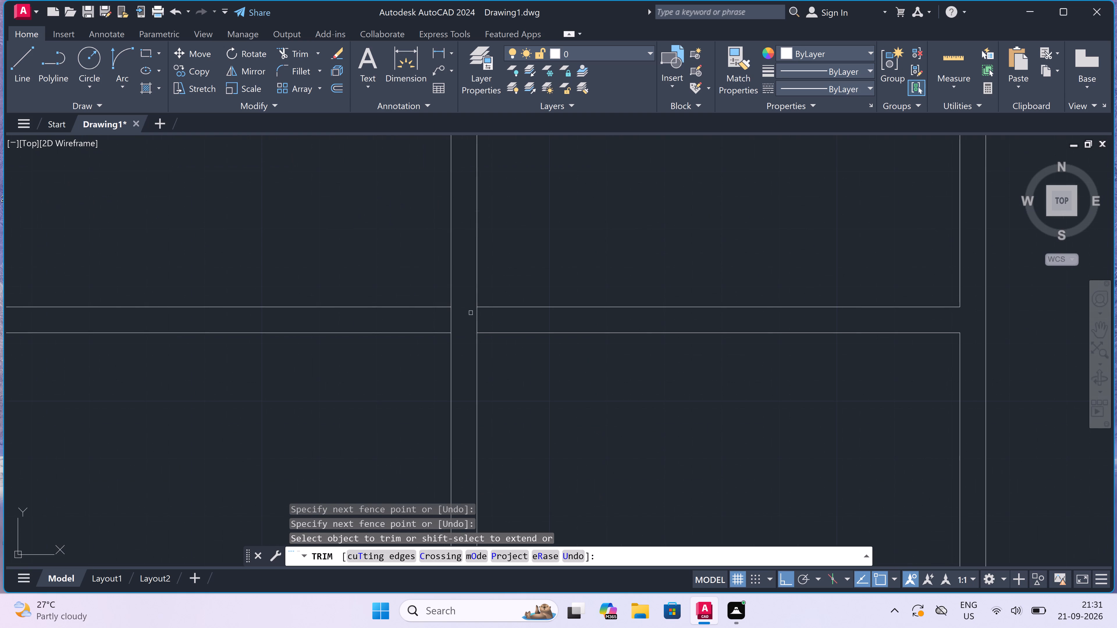
left_click(494, 329)
left_click(399, 325)
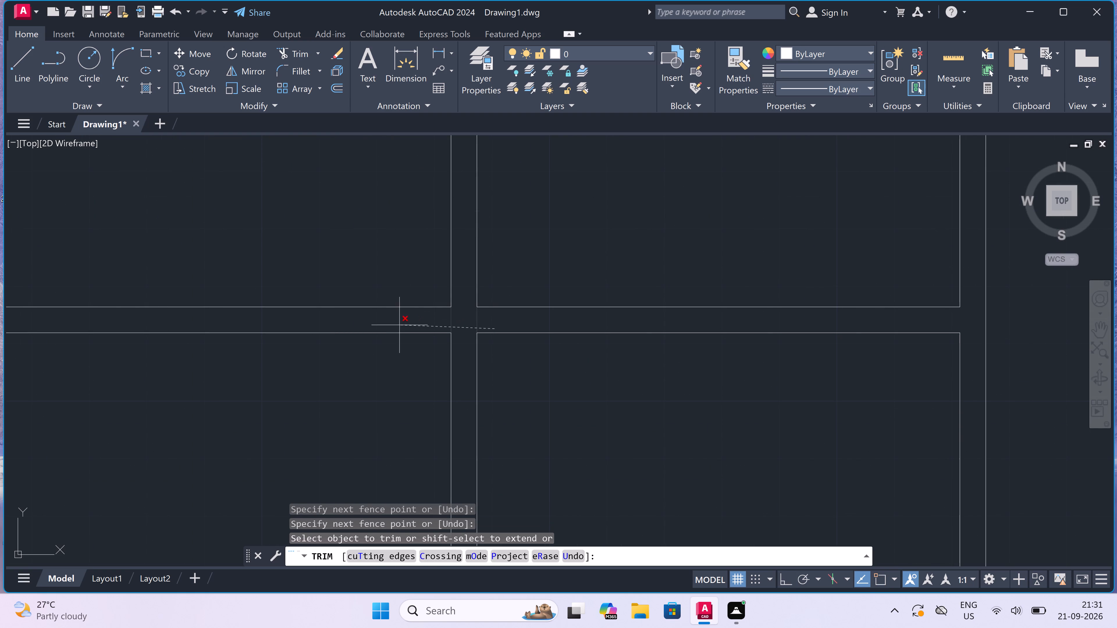
Trim the fourth cross wall's lower line where it overhangs the side wall's bottom corner on the room side.
scroll(416, 295, "down", 5)
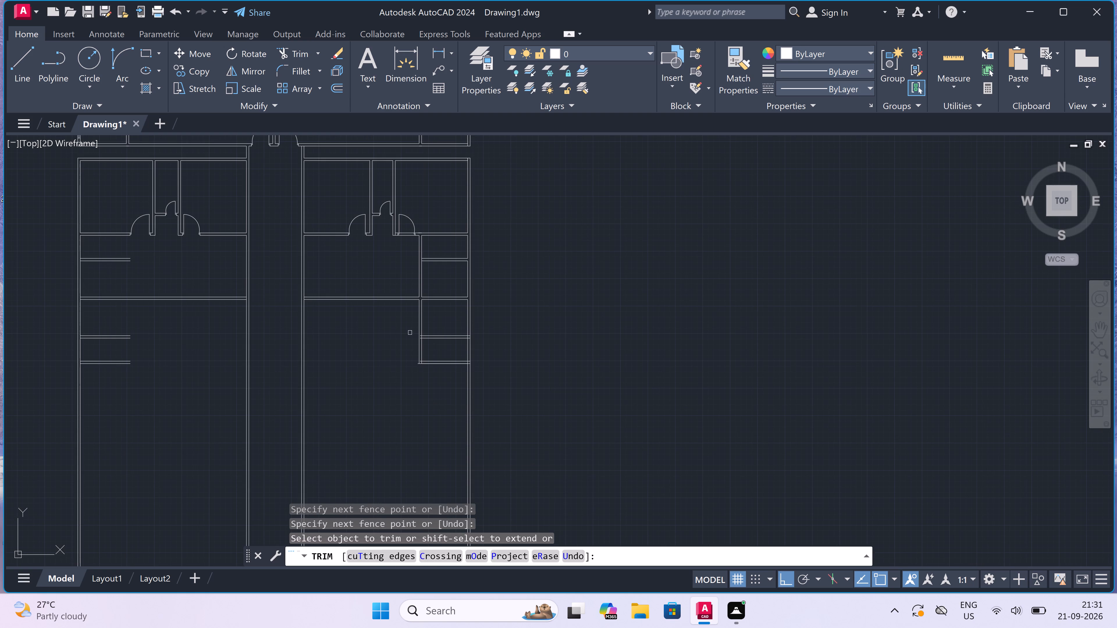
scroll(417, 350, "up", 4)
scroll(428, 419, "up", 1)
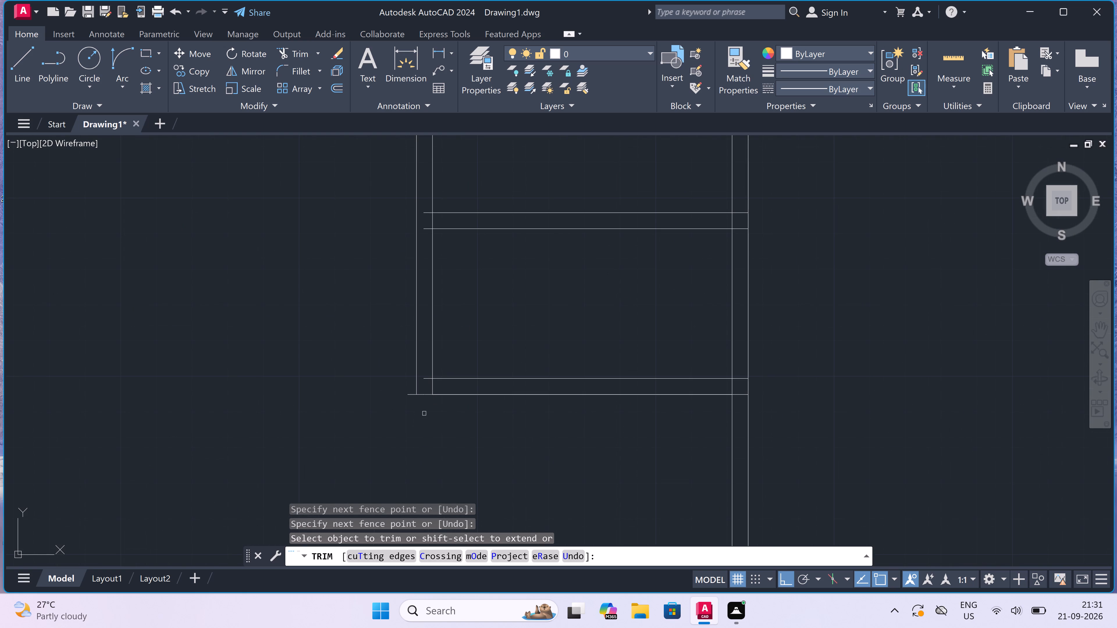
scroll(418, 392, "up", 4)
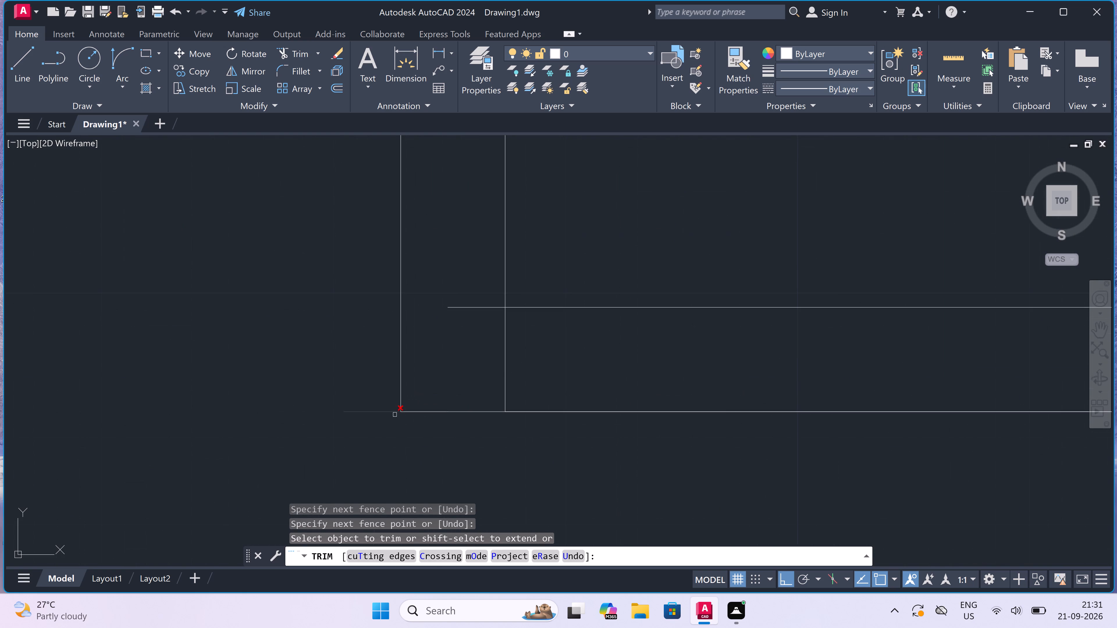
left_click_drag(392, 417, 392, 415)
left_click(388, 379)
scroll(473, 365, "down", 2)
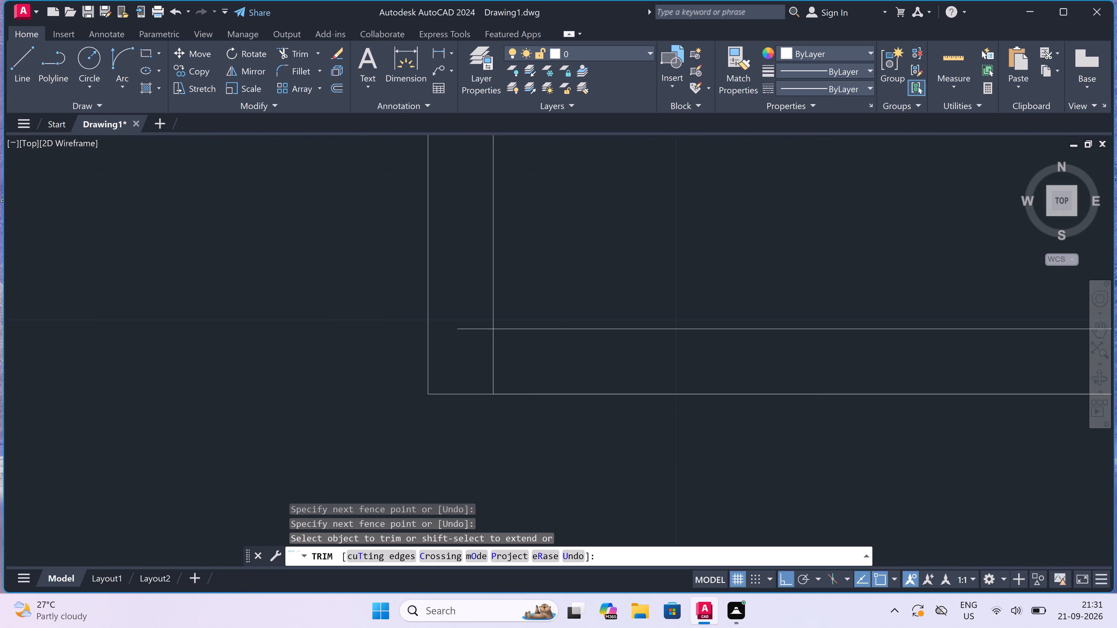
Trim the third and fourth cross walls' line ends inside the side wall and the side wall's inner line across both junctions.
left_click_drag(474, 362, 474, 358)
scroll(477, 327, "down", 5)
scroll(474, 274, "up", 1)
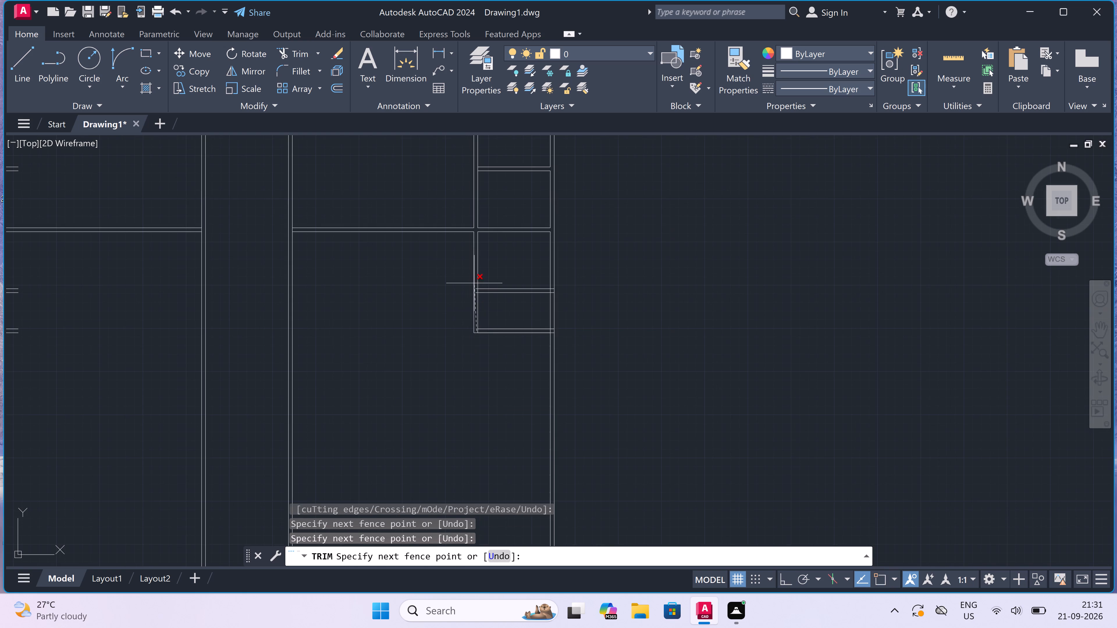
scroll(474, 274, "up", 1)
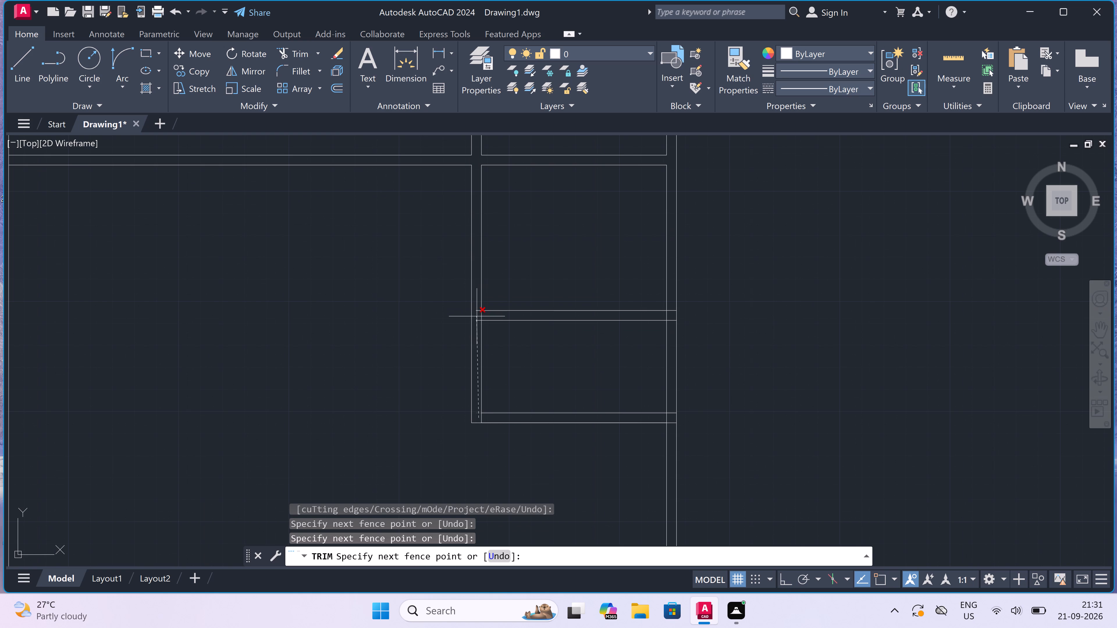
scroll(477, 316, "up", 4)
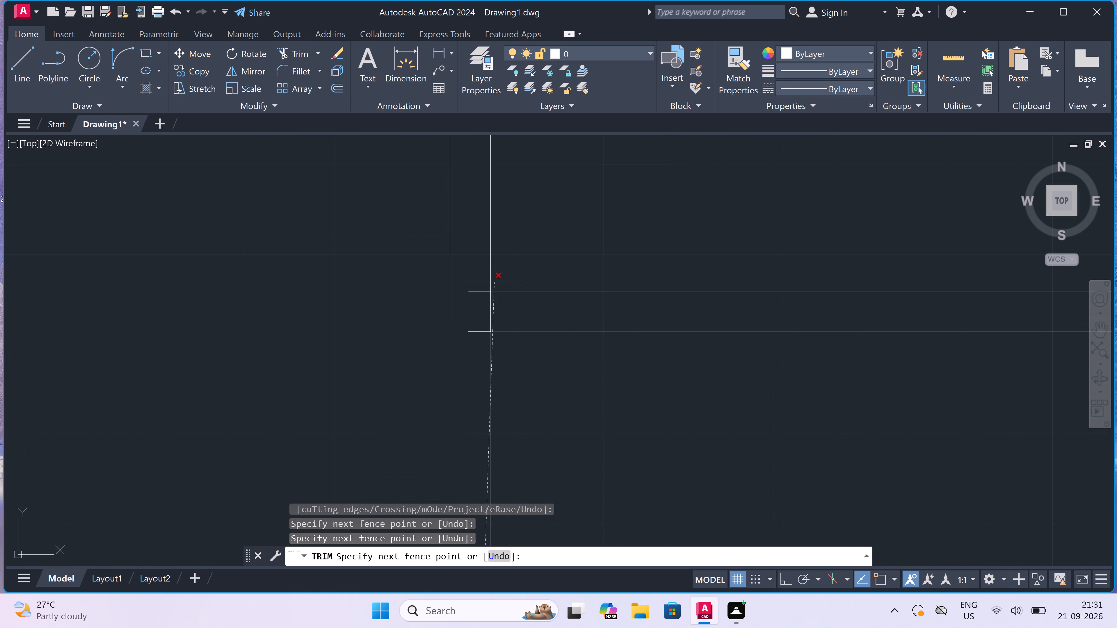
left_click(481, 283)
left_click(481, 302)
left_click(500, 309)
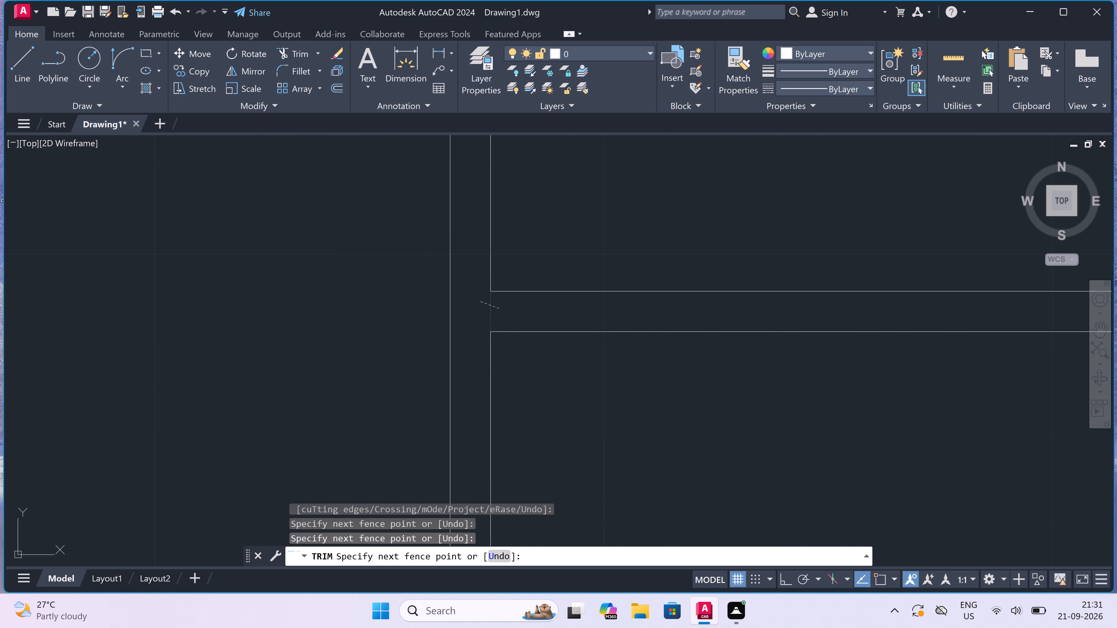
scroll(488, 297, "down", 6)
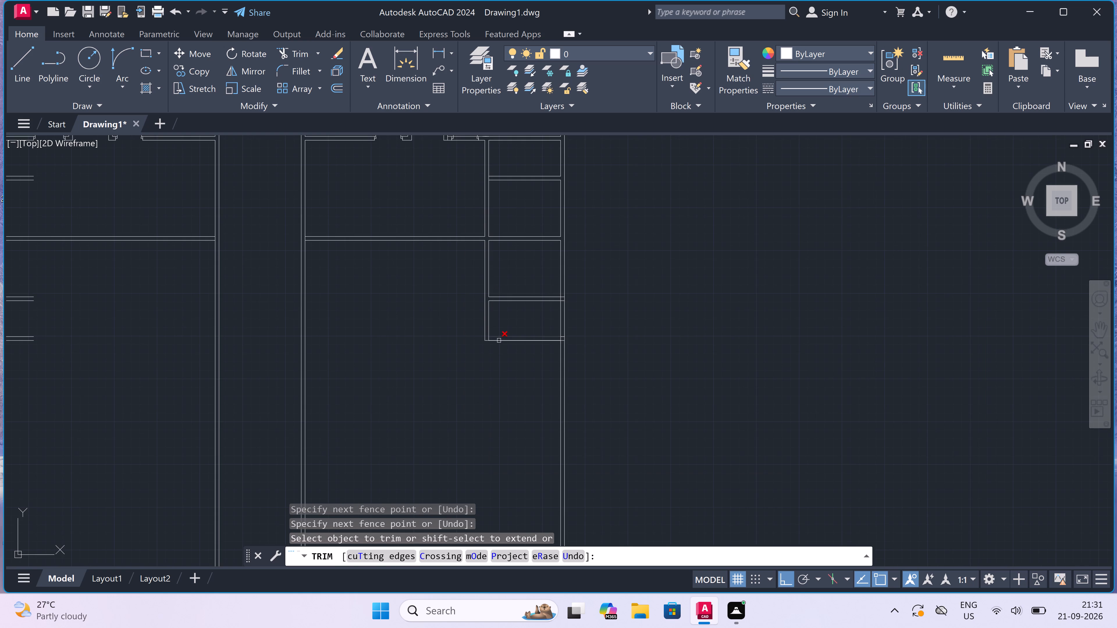
scroll(486, 337, "up", 4)
left_click(493, 347)
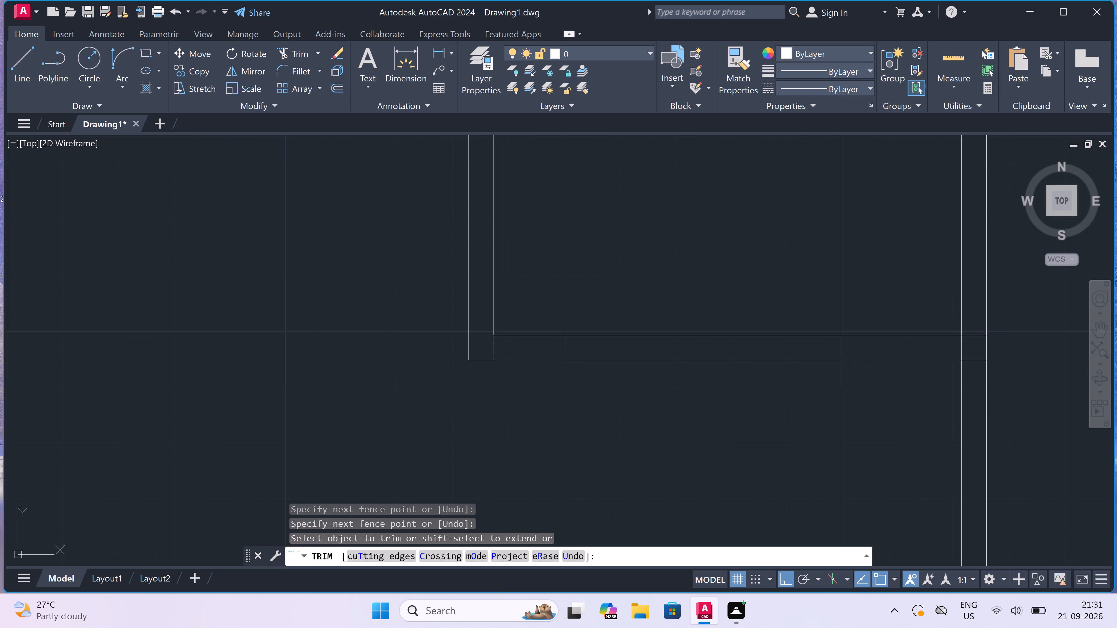
Trim the fourth cross wall's line ends inside the outer wall and the outer wall's inner line between them.
scroll(493, 346, "down", 4)
scroll(614, 349, "up", 4)
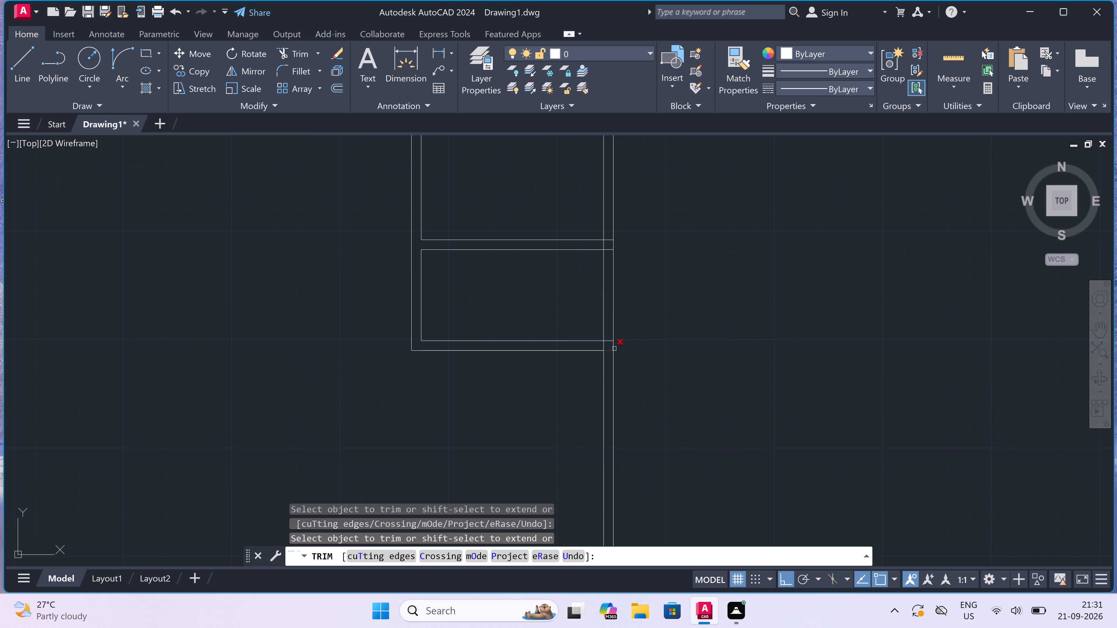
left_click(583, 366)
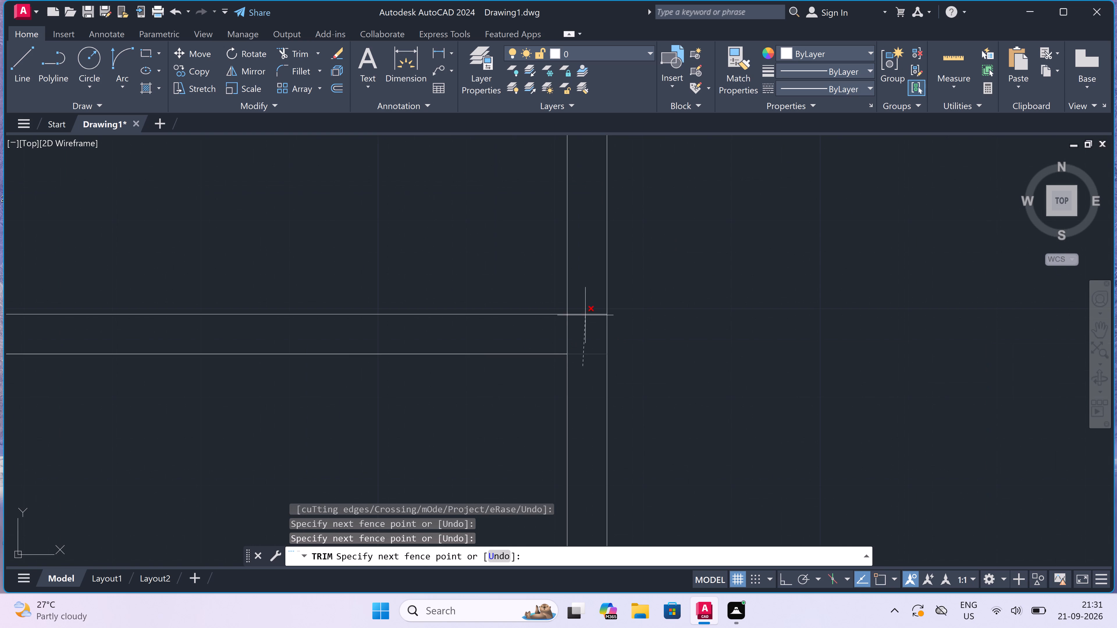
left_click(585, 312)
left_click(580, 336)
left_click(552, 337)
Trim the third cross wall's line ends inside the outer wall and the outer wall's inner line between them, finishing the Trim.
scroll(552, 337, "down", 4)
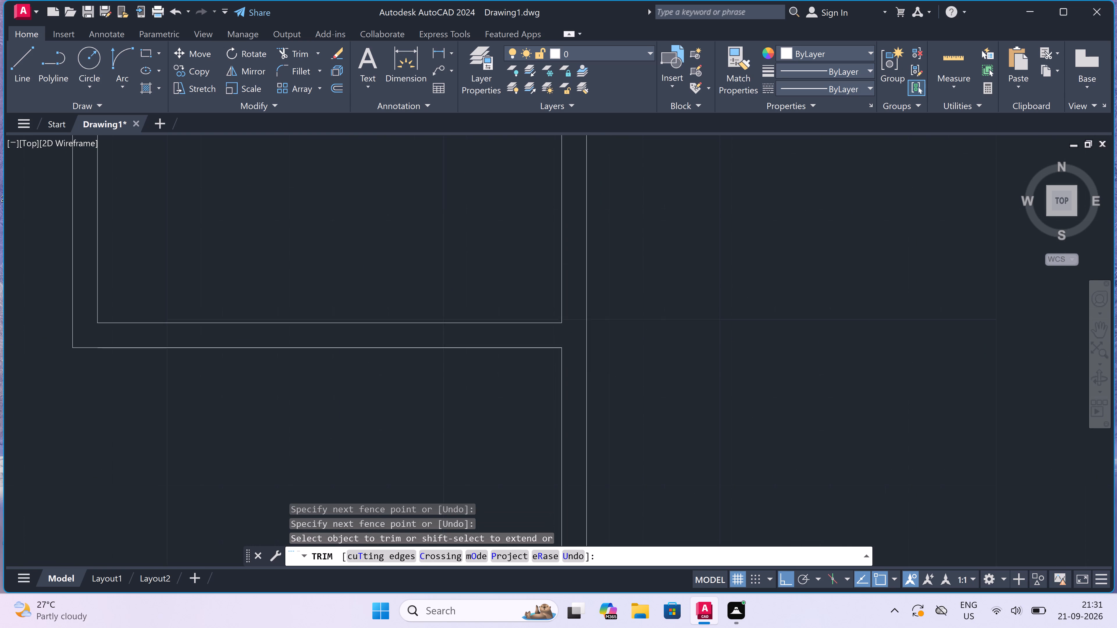
scroll(556, 279, "up", 4)
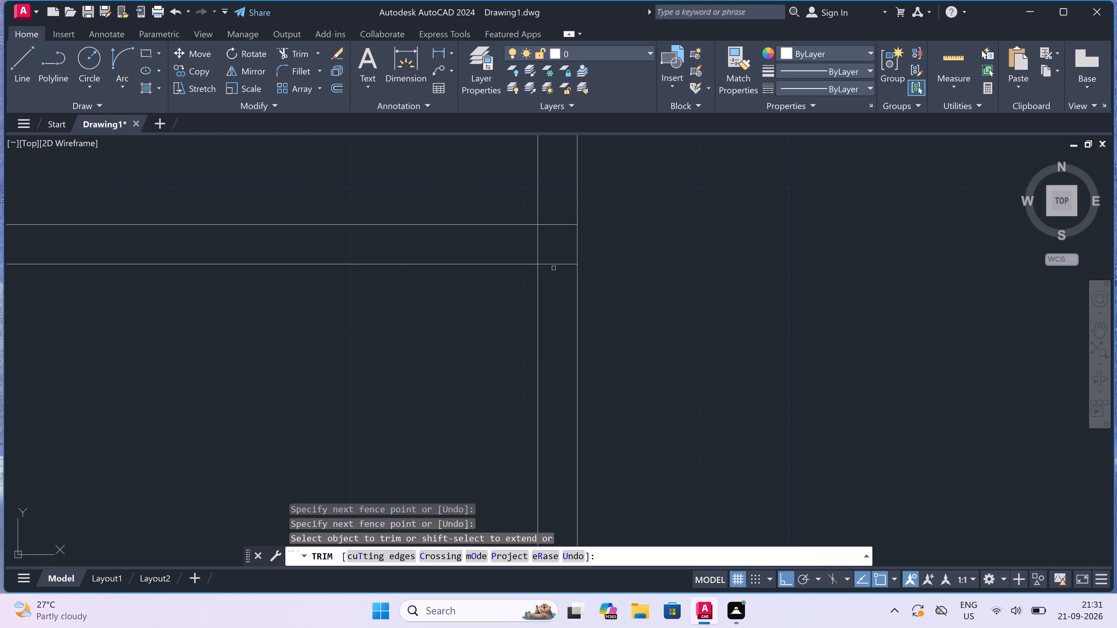
left_click_drag(549, 216, 549, 221)
left_click_drag(549, 229, 550, 237)
left_click_drag(552, 278, 552, 275)
left_click(552, 239)
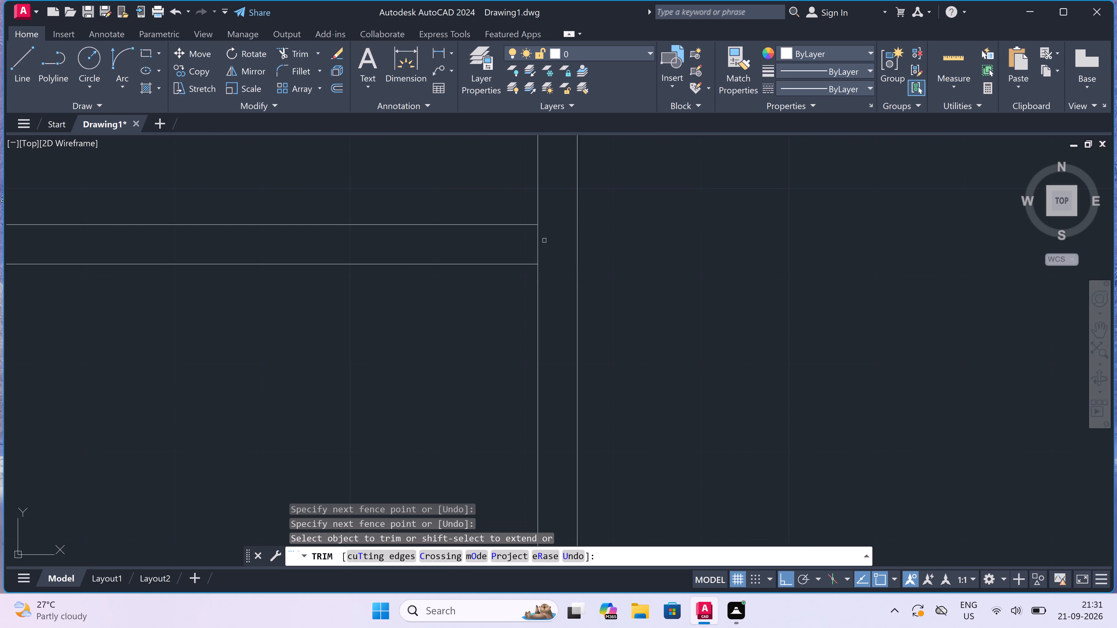
left_click(545, 243)
left_click(509, 246)
key("Escape")
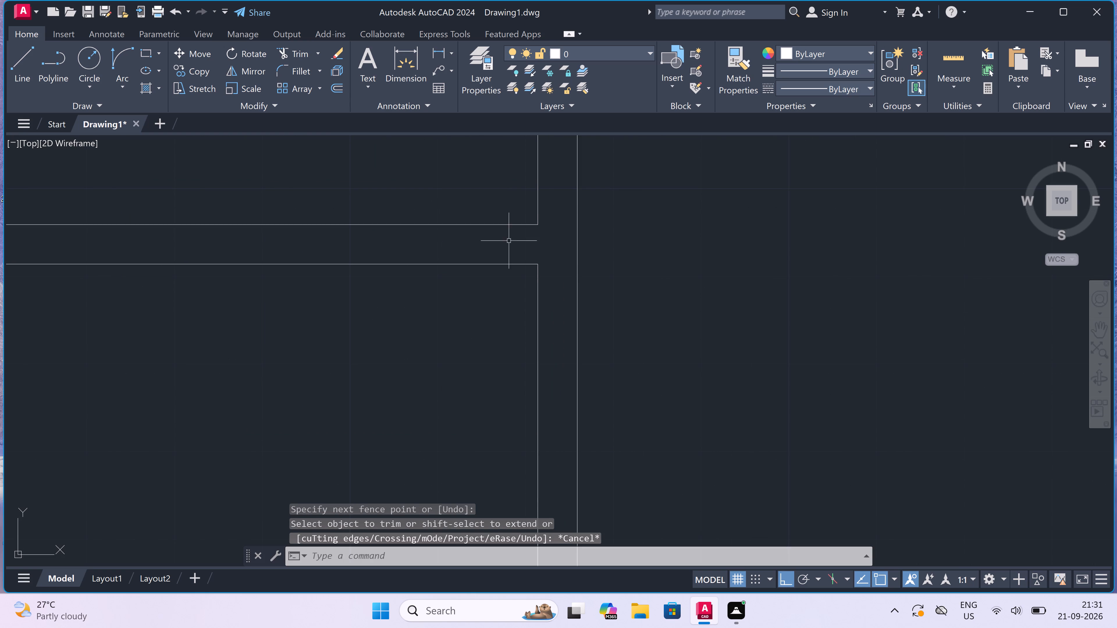
scroll(509, 241, "down", 9)
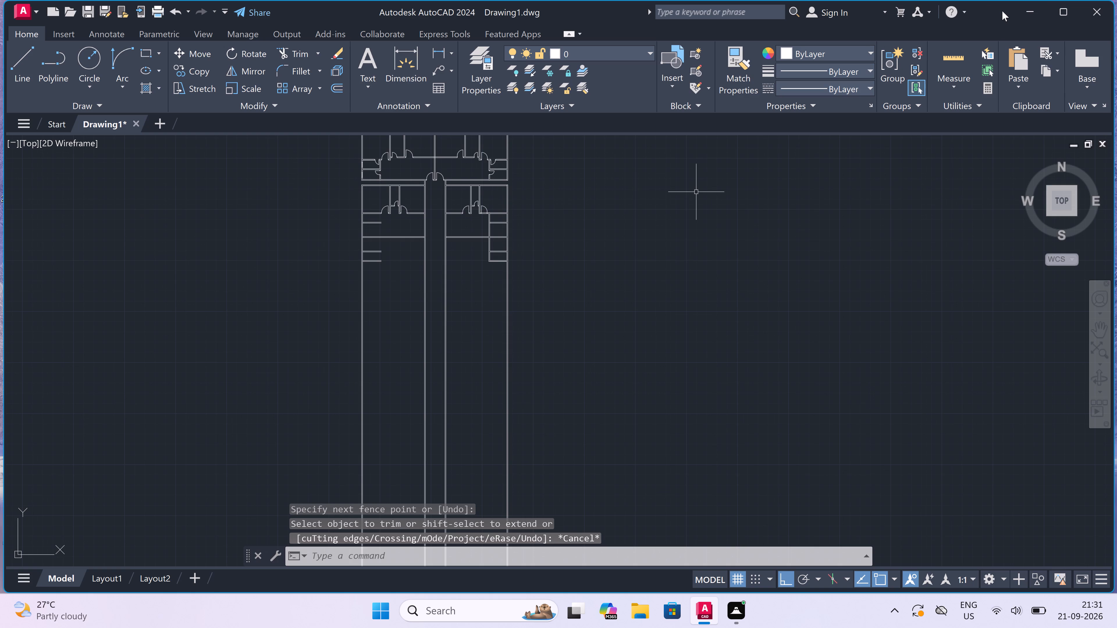
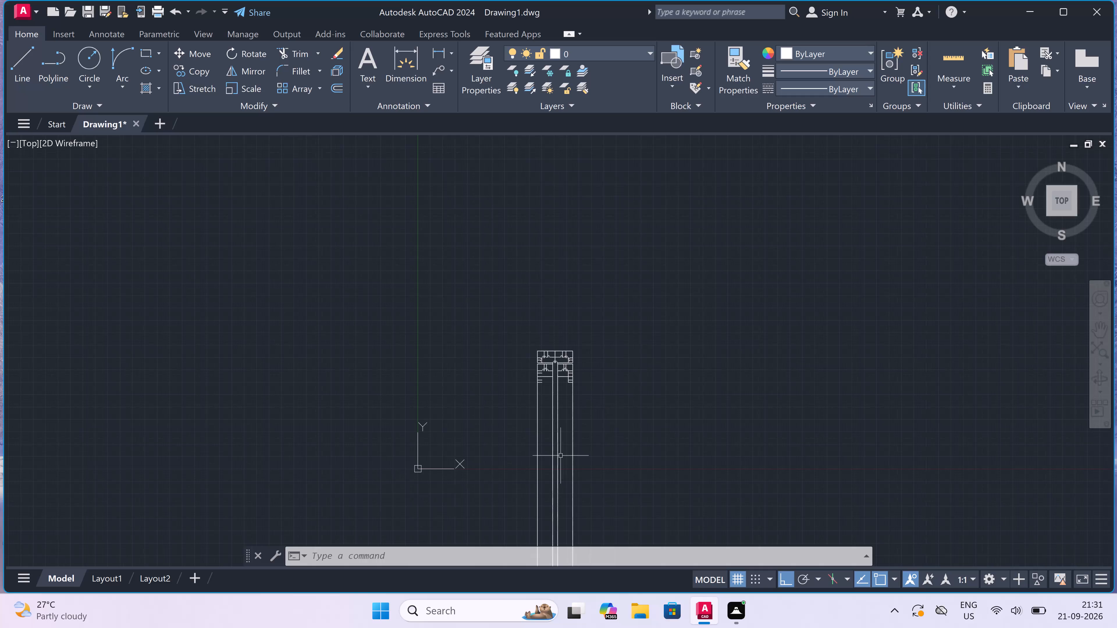
Offset the bottom wall line of the lowest small room in the right-hand wing 11' downward.
scroll(565, 402, "up", 3)
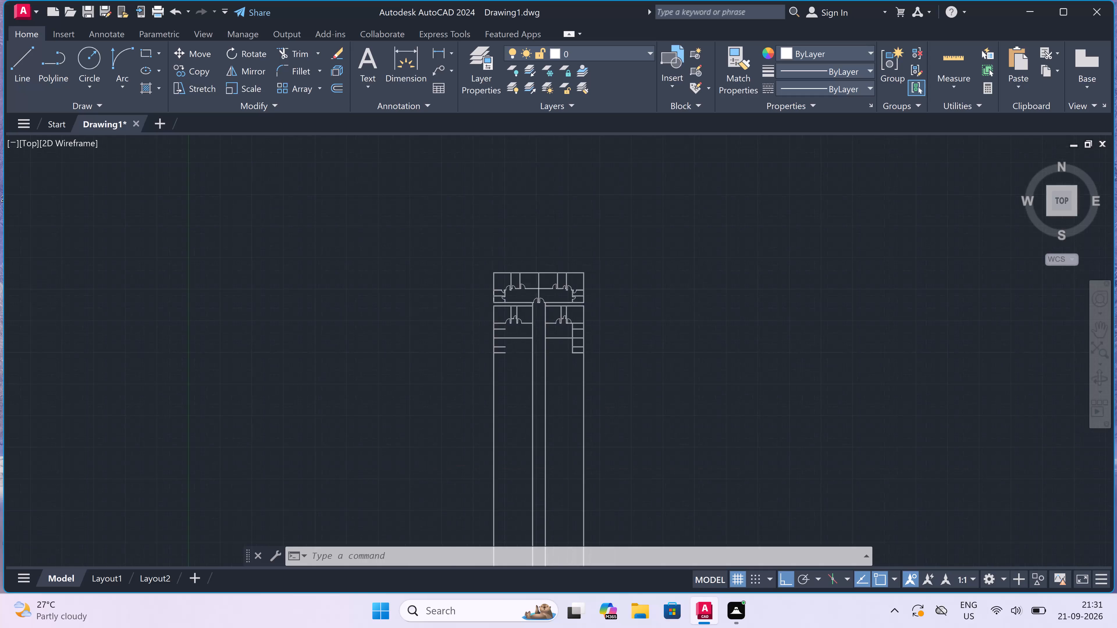
scroll(533, 311, "up", 2)
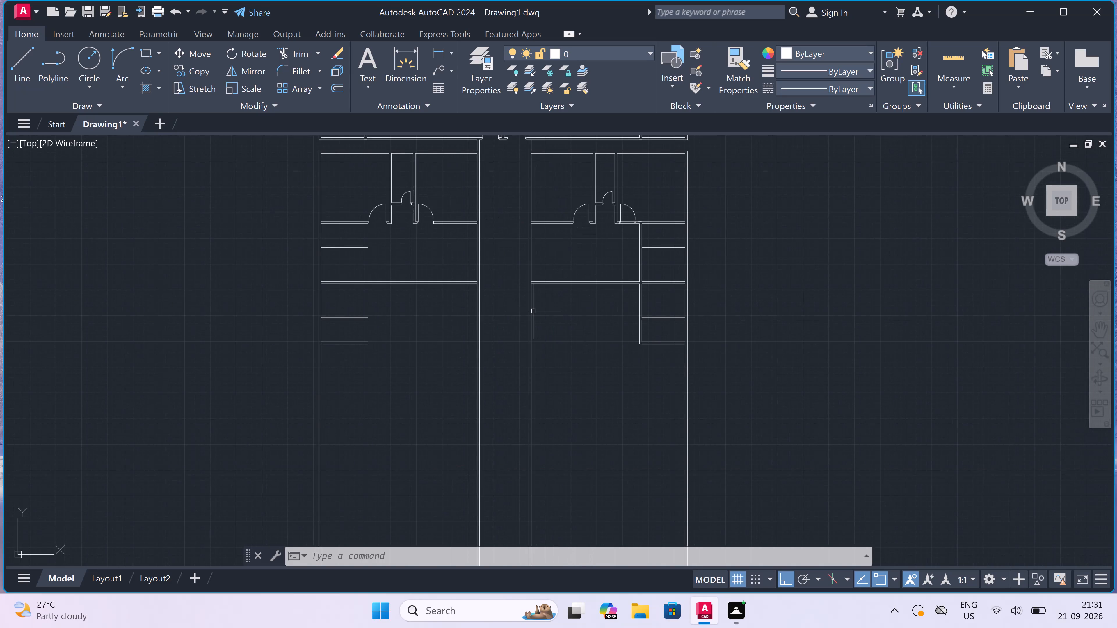
type("o")
key("space")
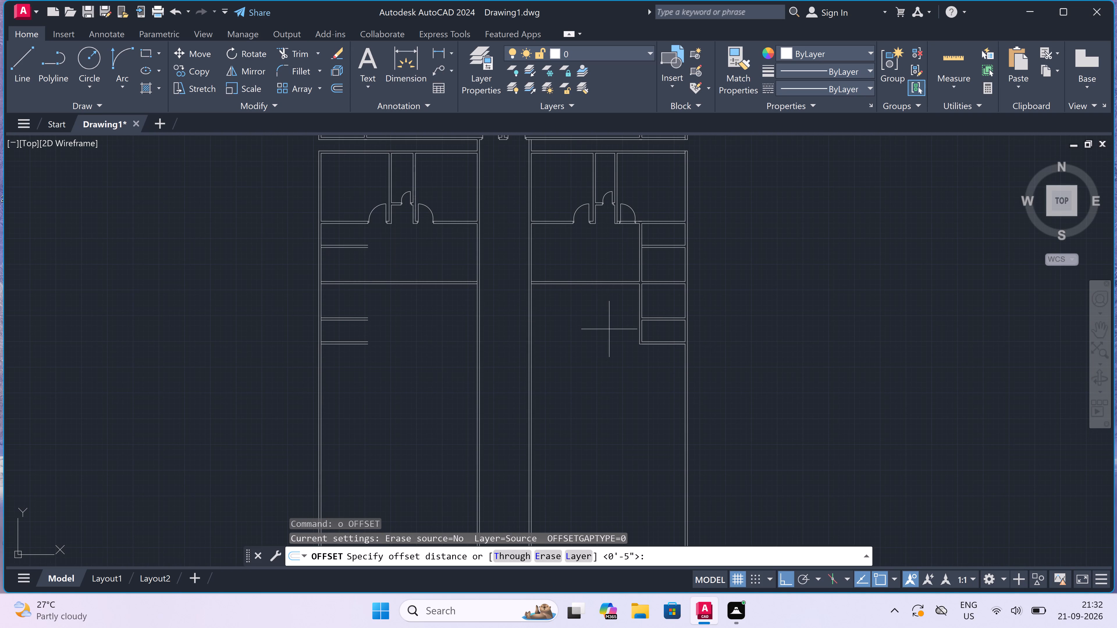
scroll(637, 338, "up", 1)
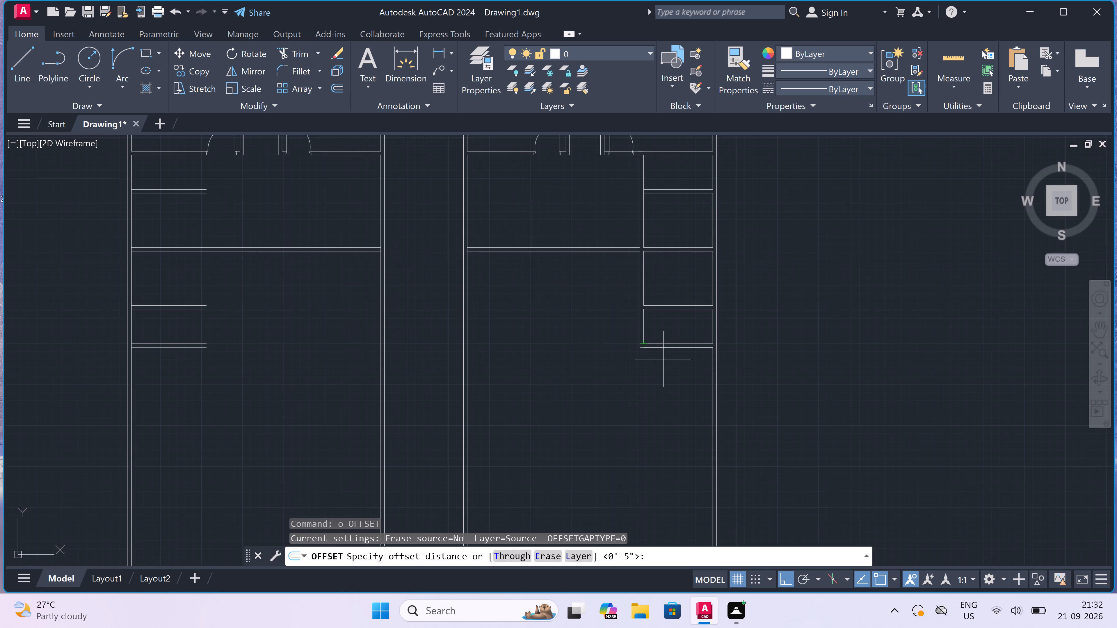
left_click_drag(663, 349, 664, 354)
type("11'")
key("space")
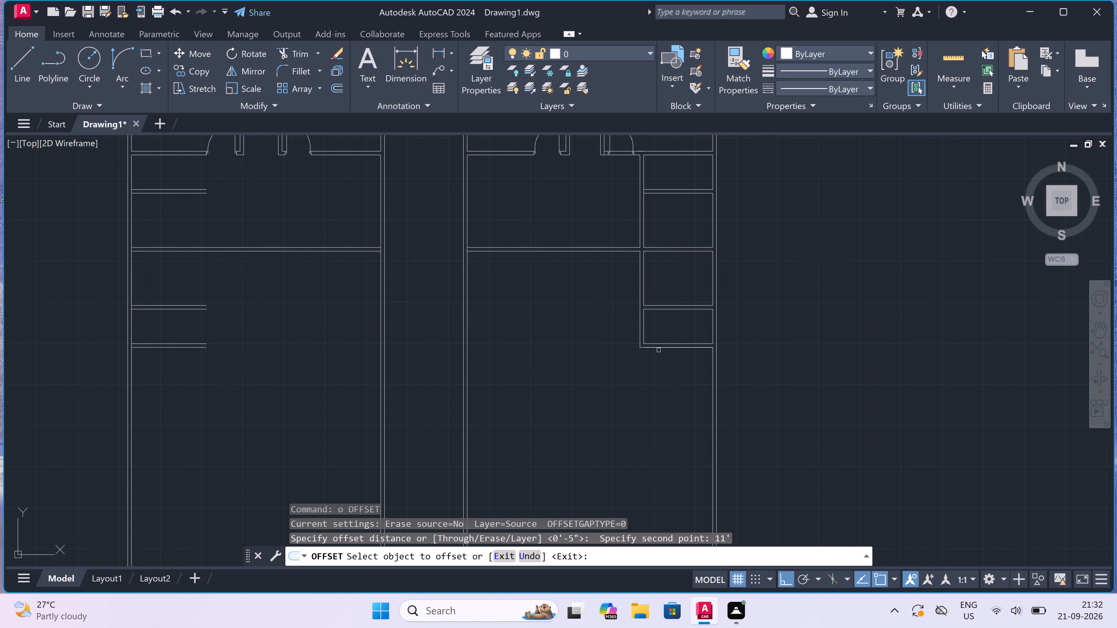
left_click_drag(657, 347, 659, 358)
left_click(659, 367)
scroll(659, 367, "down", 3)
scroll(647, 382, "up", 2)
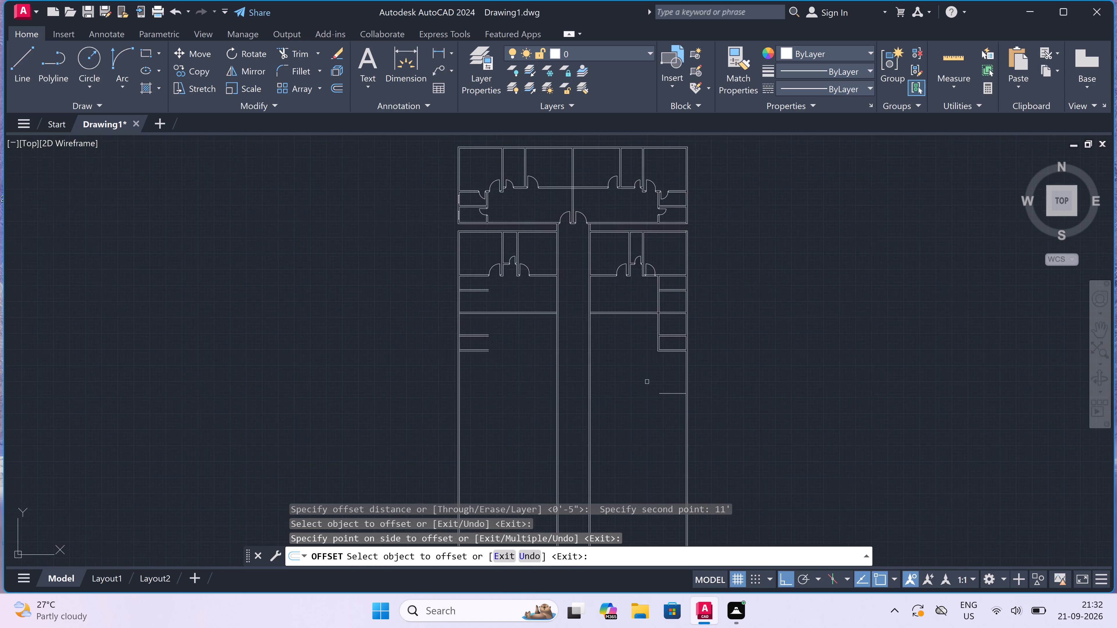
scroll(647, 382, "up", 1)
key("Escape")
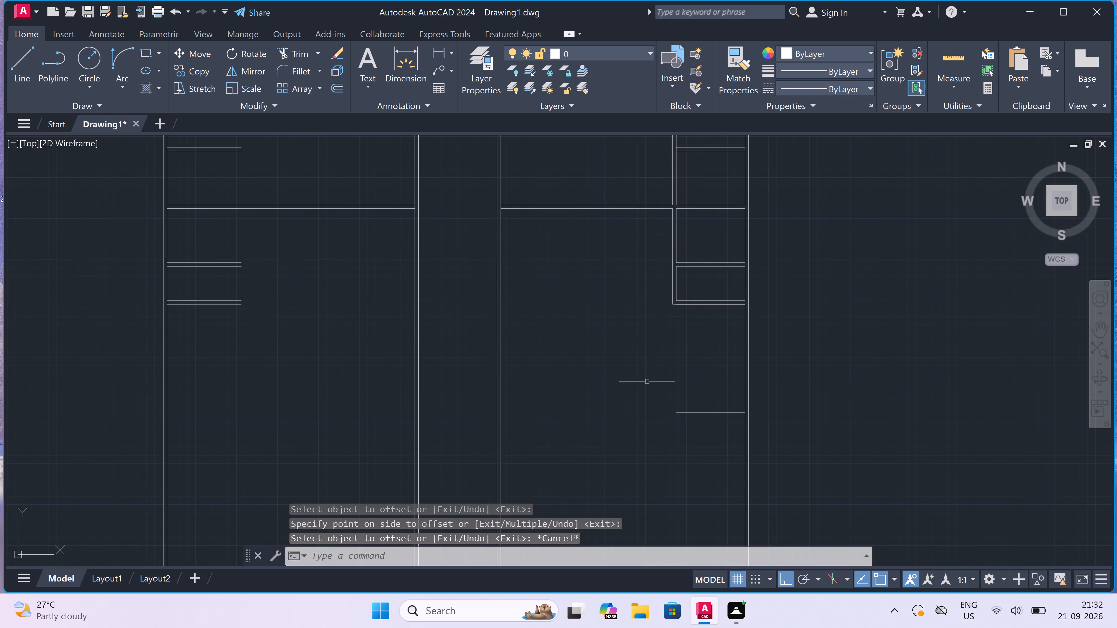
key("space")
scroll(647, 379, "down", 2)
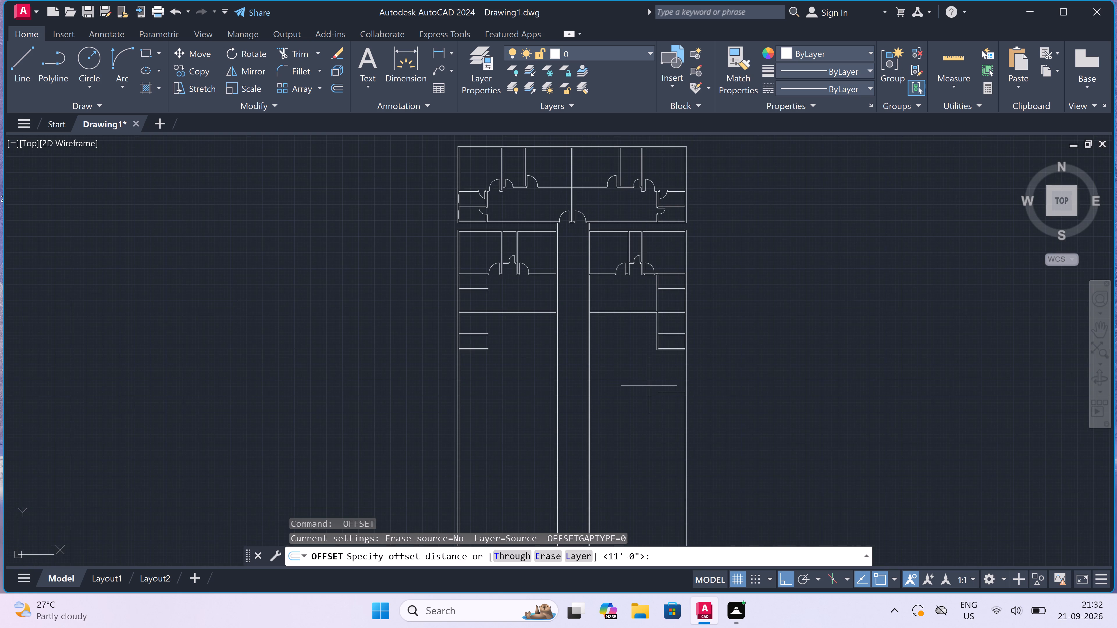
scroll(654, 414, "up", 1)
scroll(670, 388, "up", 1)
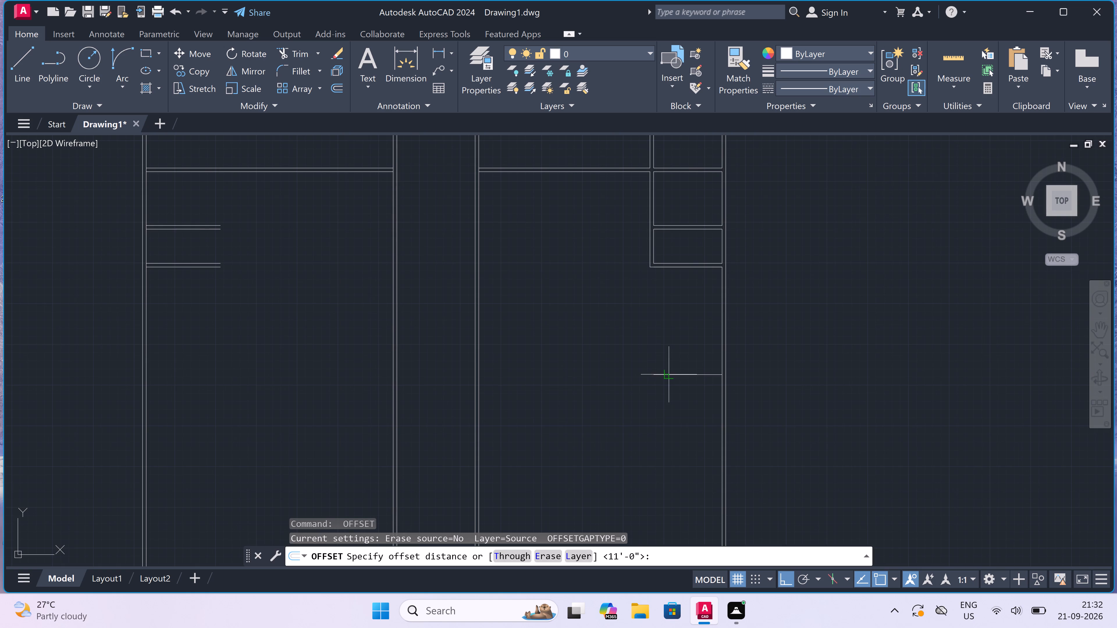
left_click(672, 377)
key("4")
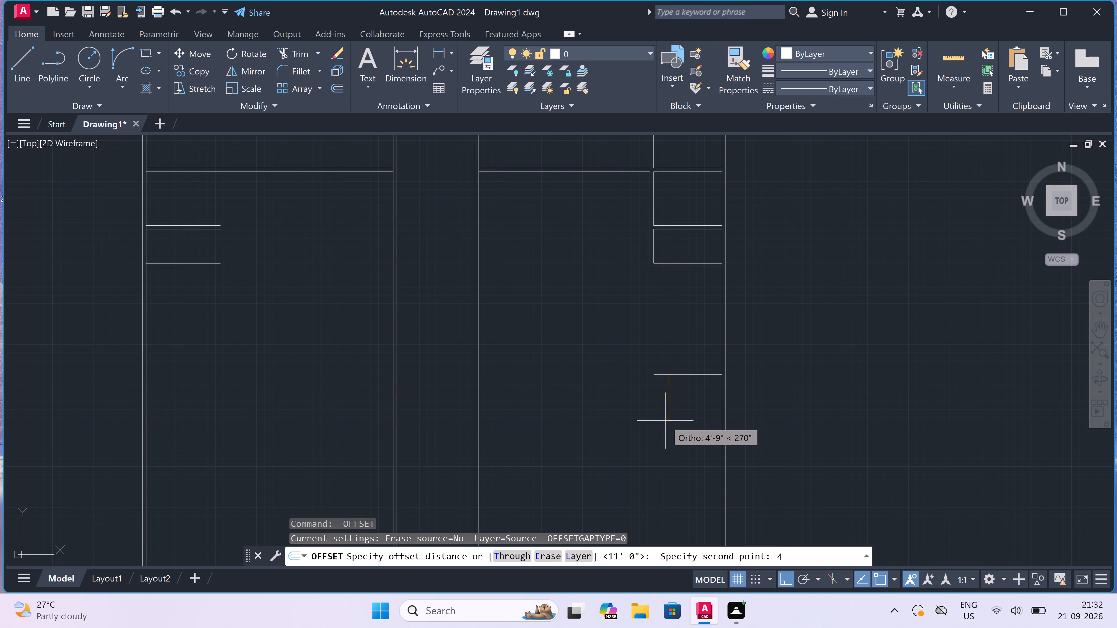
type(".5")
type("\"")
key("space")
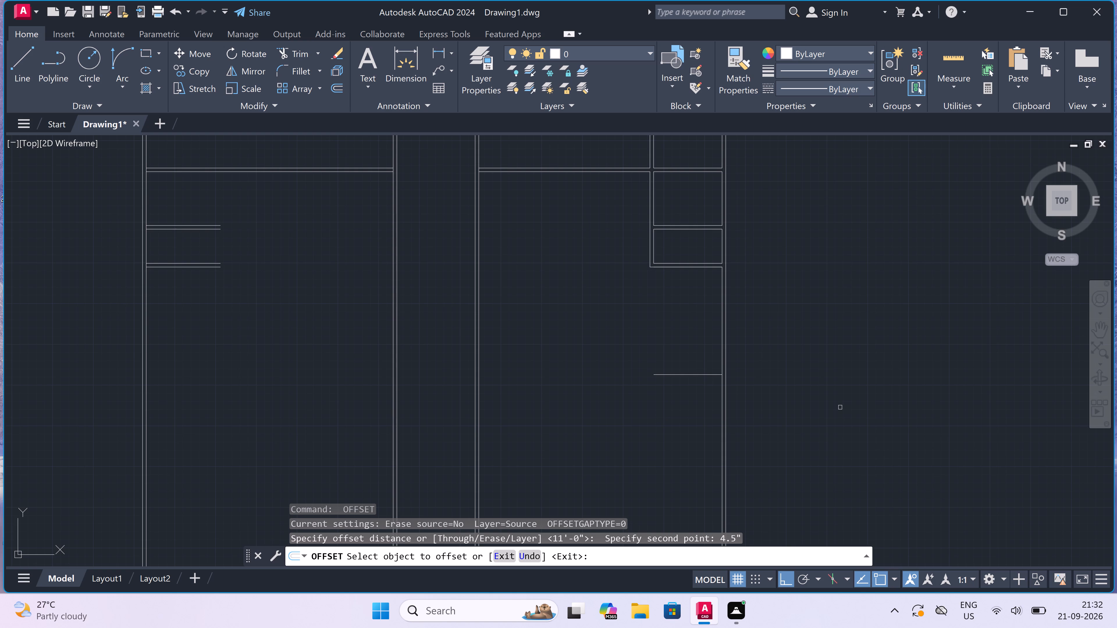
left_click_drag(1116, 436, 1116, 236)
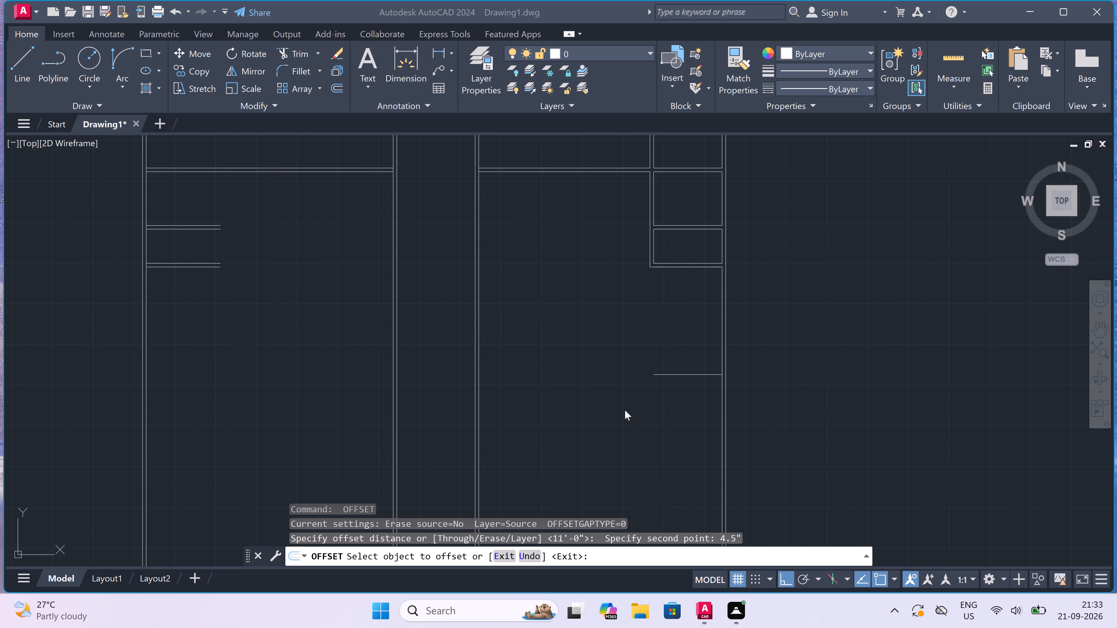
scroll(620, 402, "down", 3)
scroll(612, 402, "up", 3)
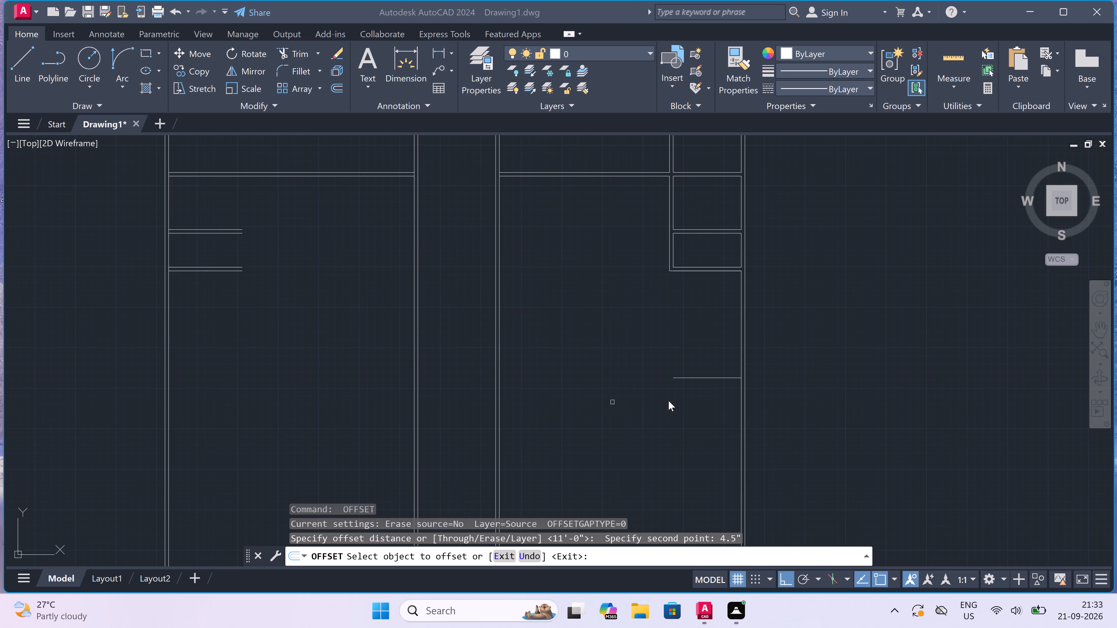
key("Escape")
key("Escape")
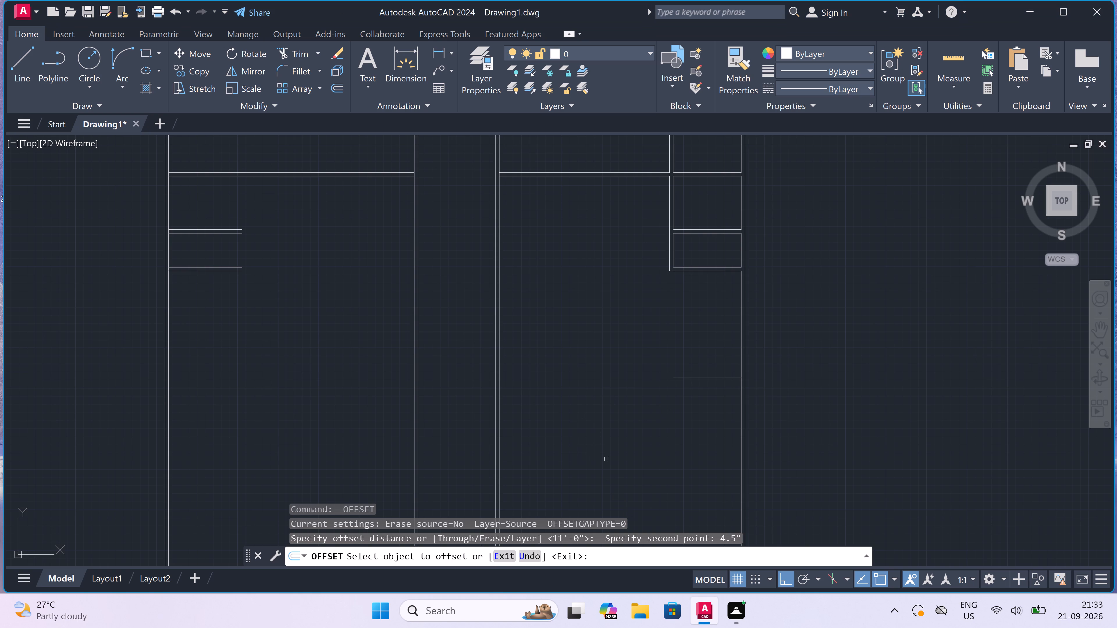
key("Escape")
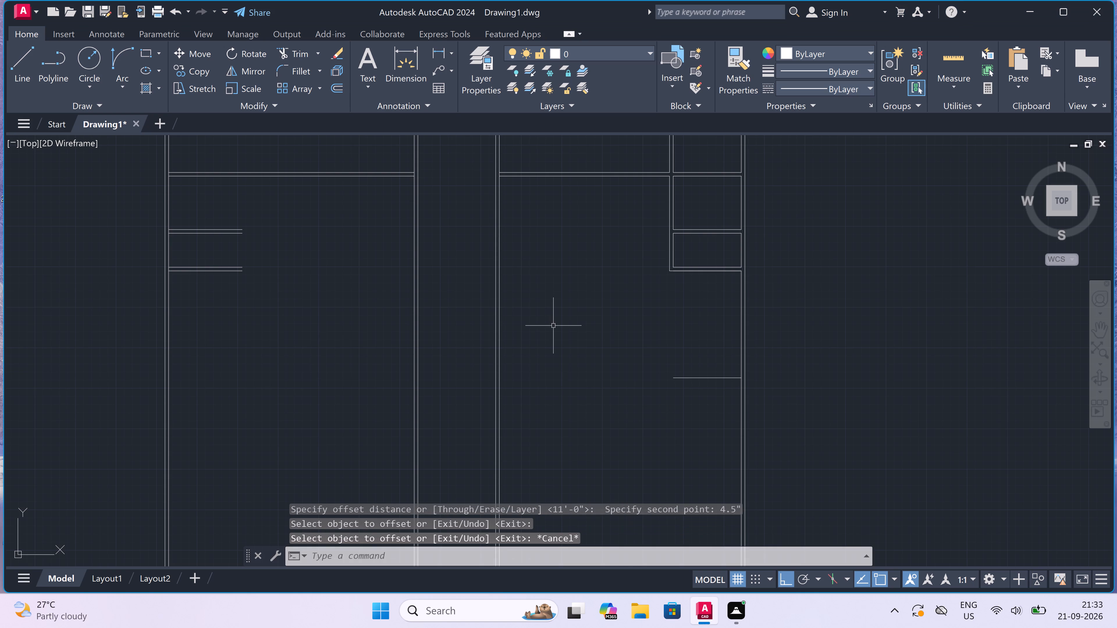
Offset the short horizontal line below the right-hand small rooms 4.5" downward to form a double wall line.
scroll(555, 328, "down", 2)
scroll(616, 350, "up", 2)
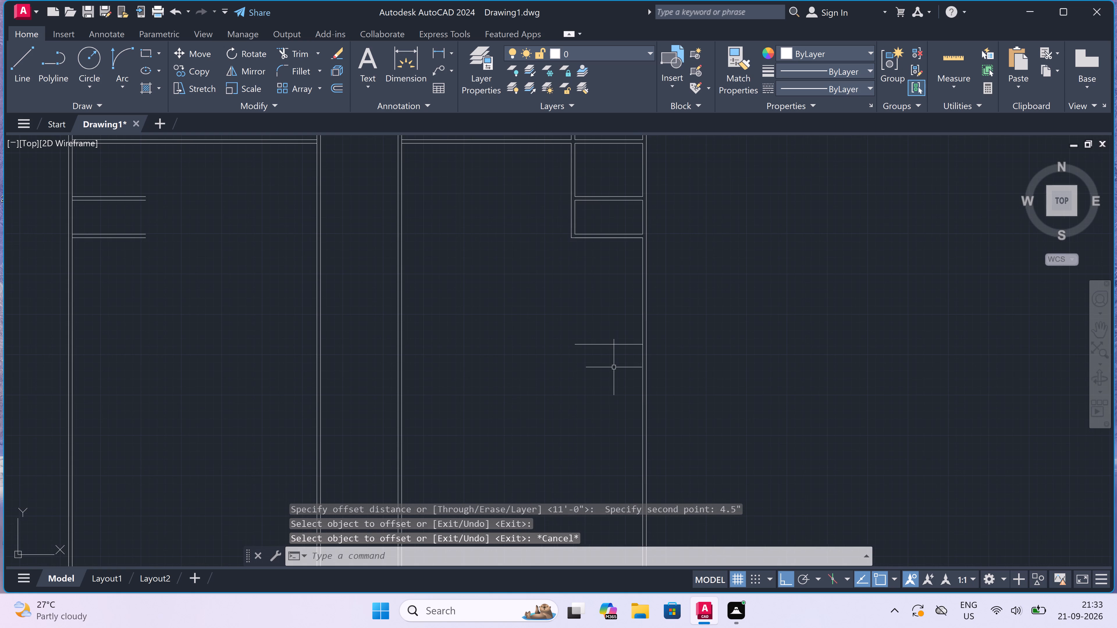
key("o")
key("space")
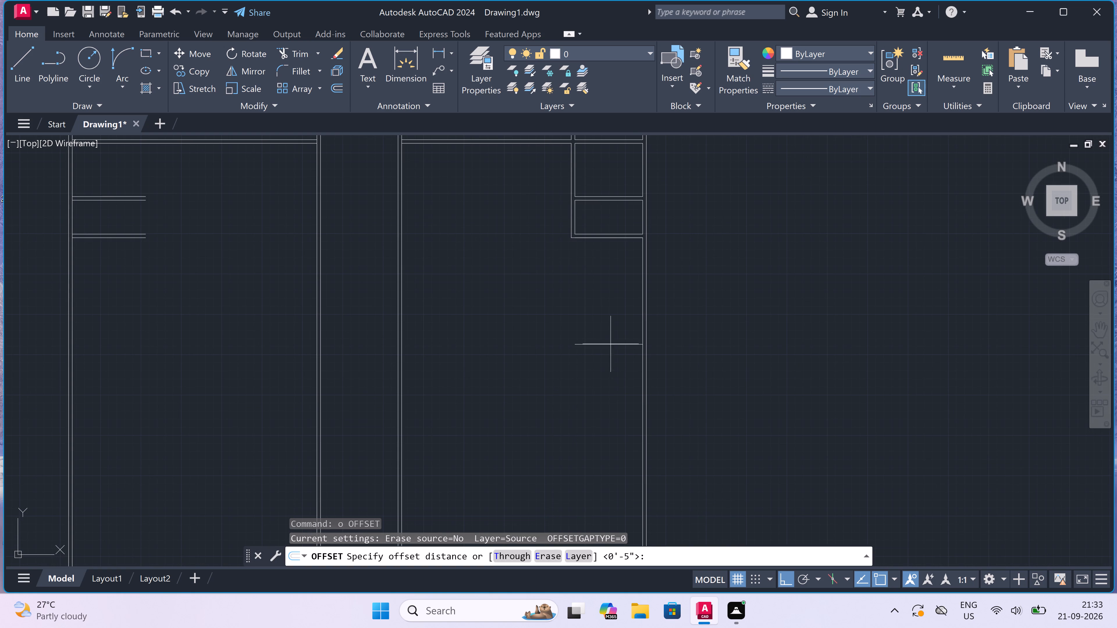
left_click(610, 344)
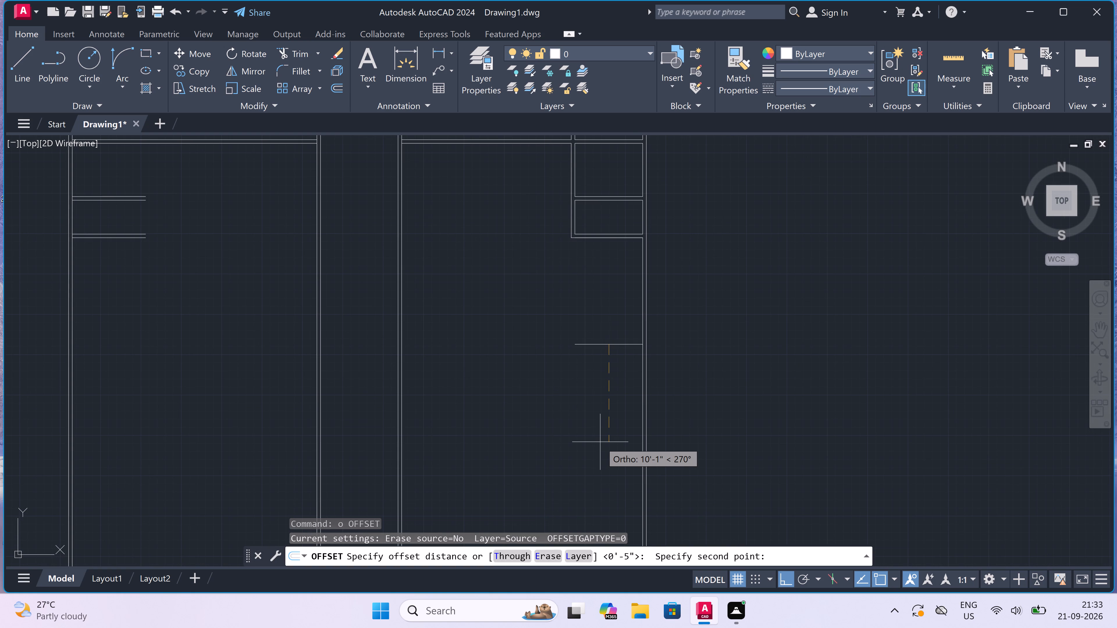
type("4.5\"")
key("space")
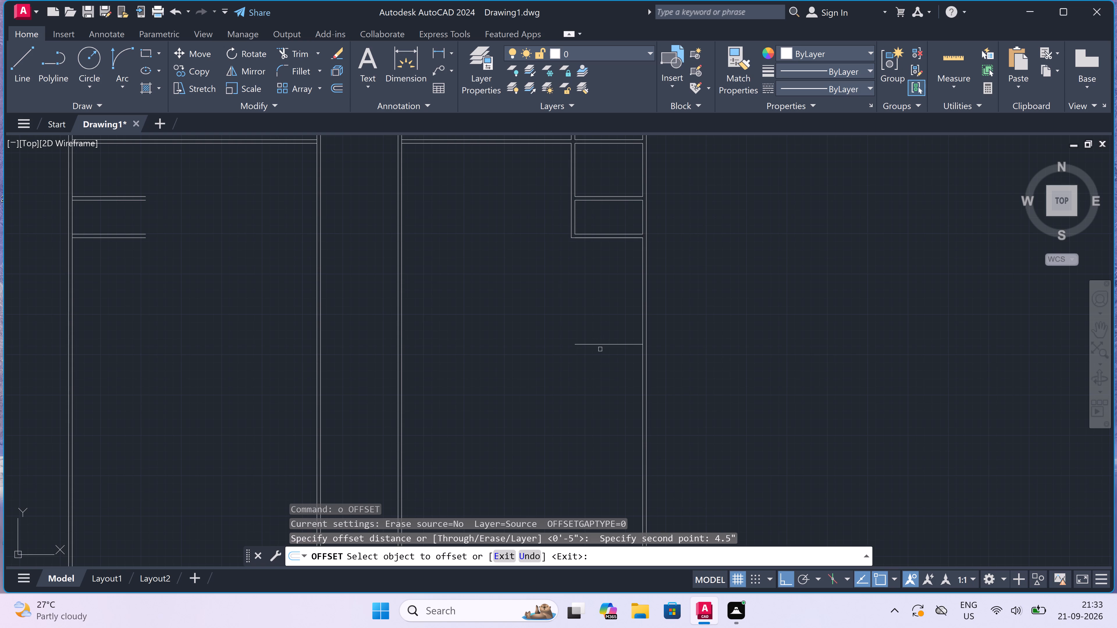
left_click(599, 345)
left_click(597, 365)
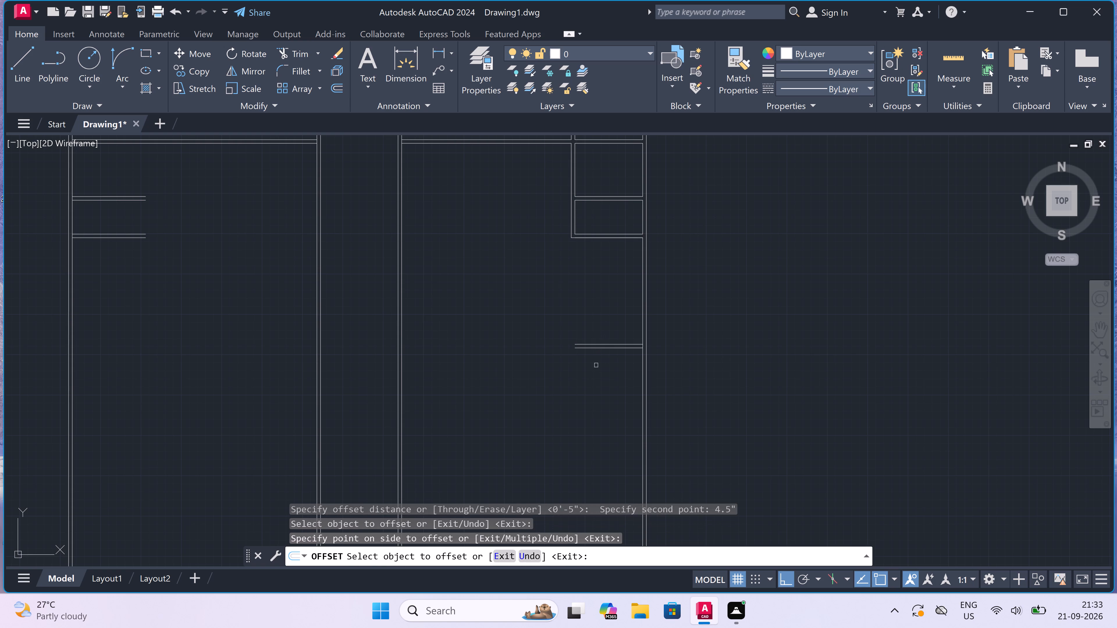
key("Escape")
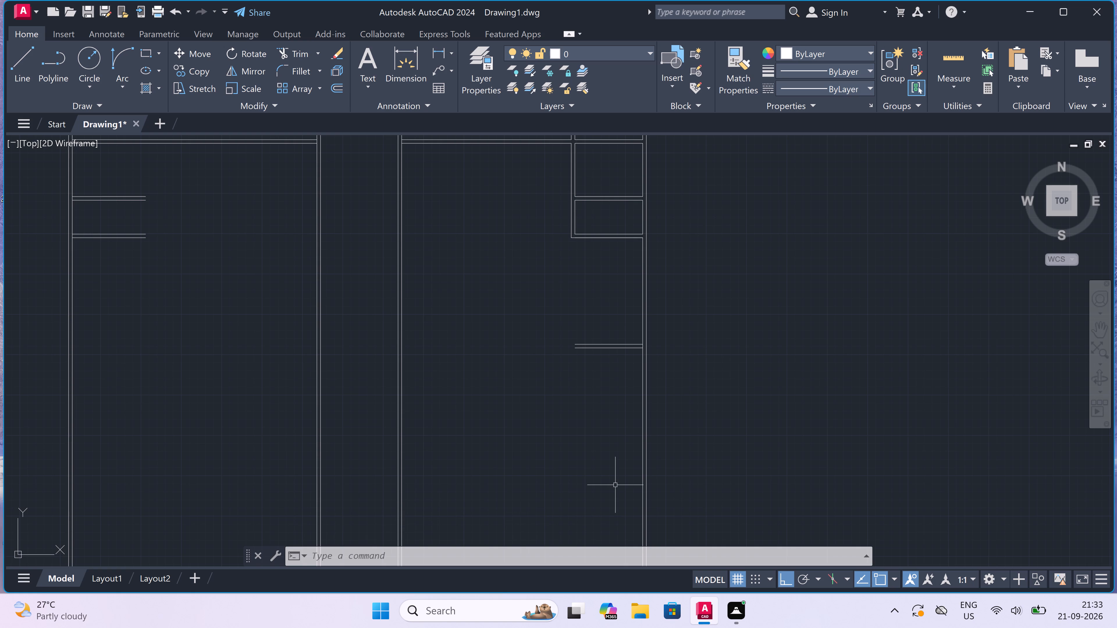
Extend both new wall lines to the right-hand outer wall and across the right-hand wing to the corridor's near wall.
scroll(615, 485, "up", 1)
scroll(615, 485, "down", 2)
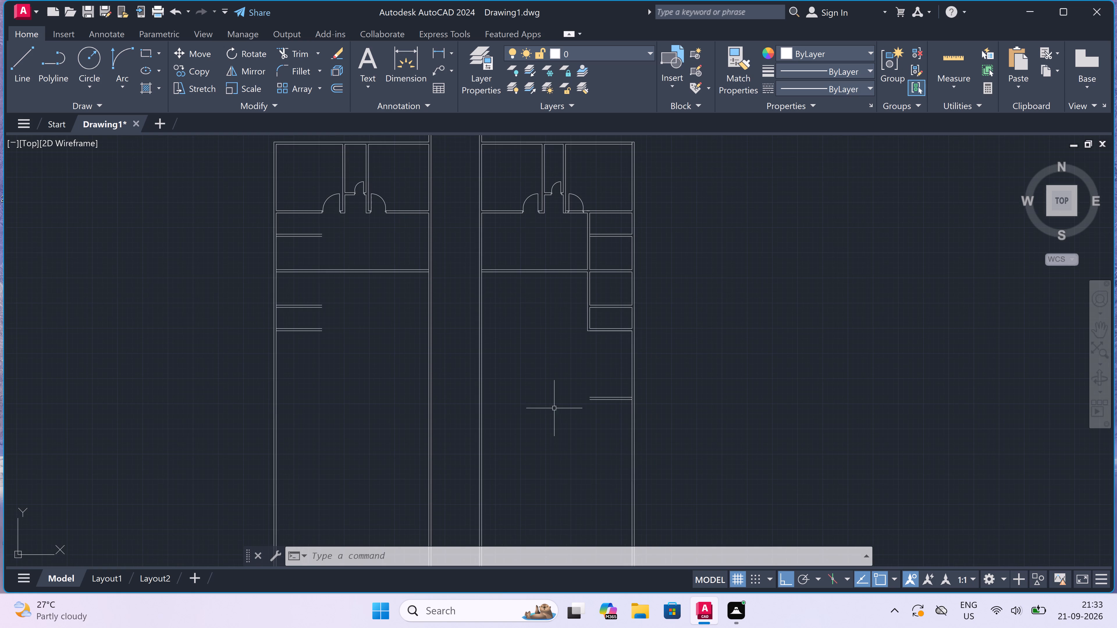
scroll(545, 396, "up", 1)
key("Escape")
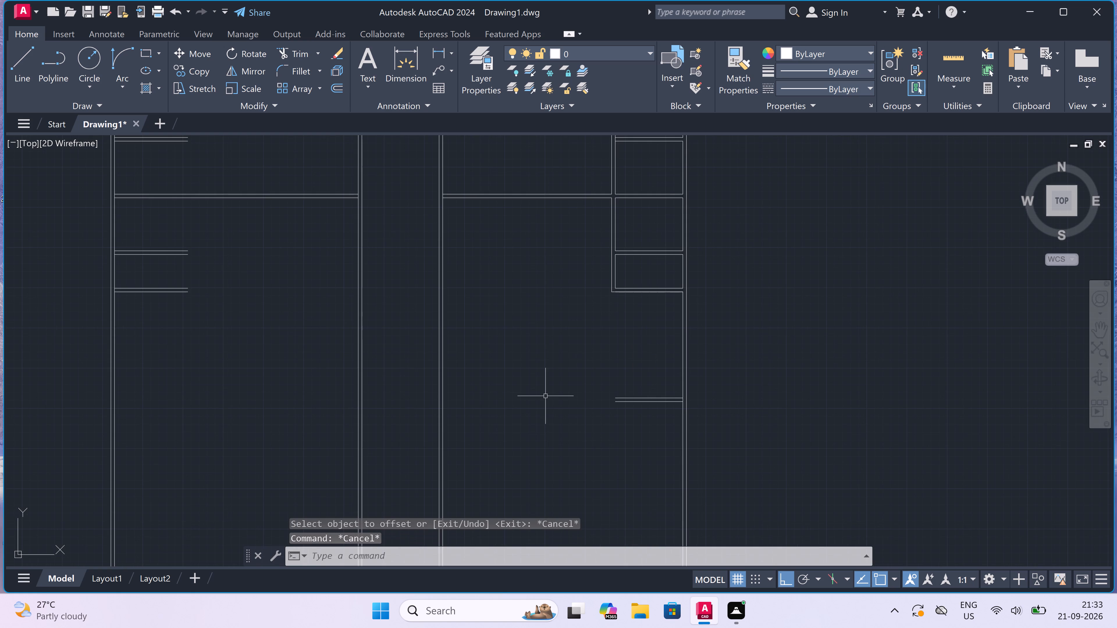
type("ex")
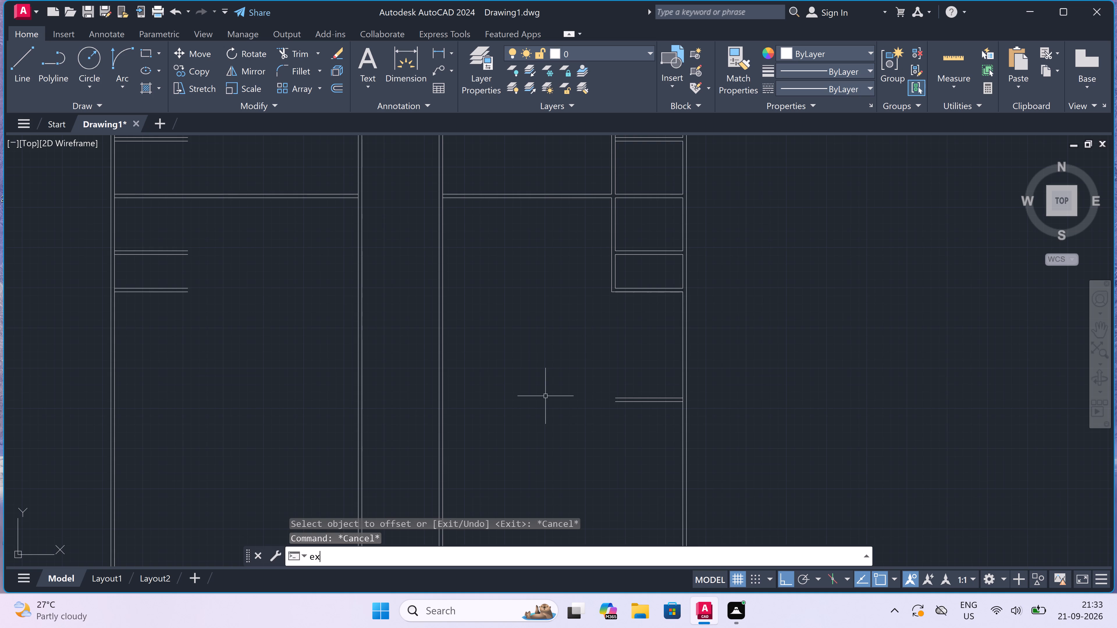
key("space")
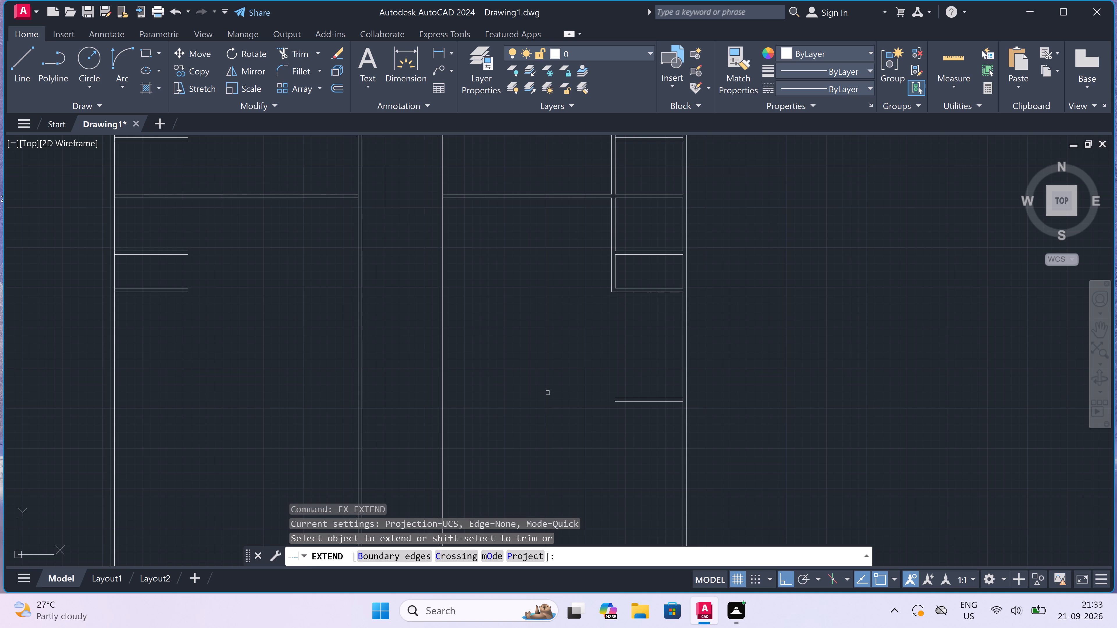
left_click(665, 340)
left_click(666, 445)
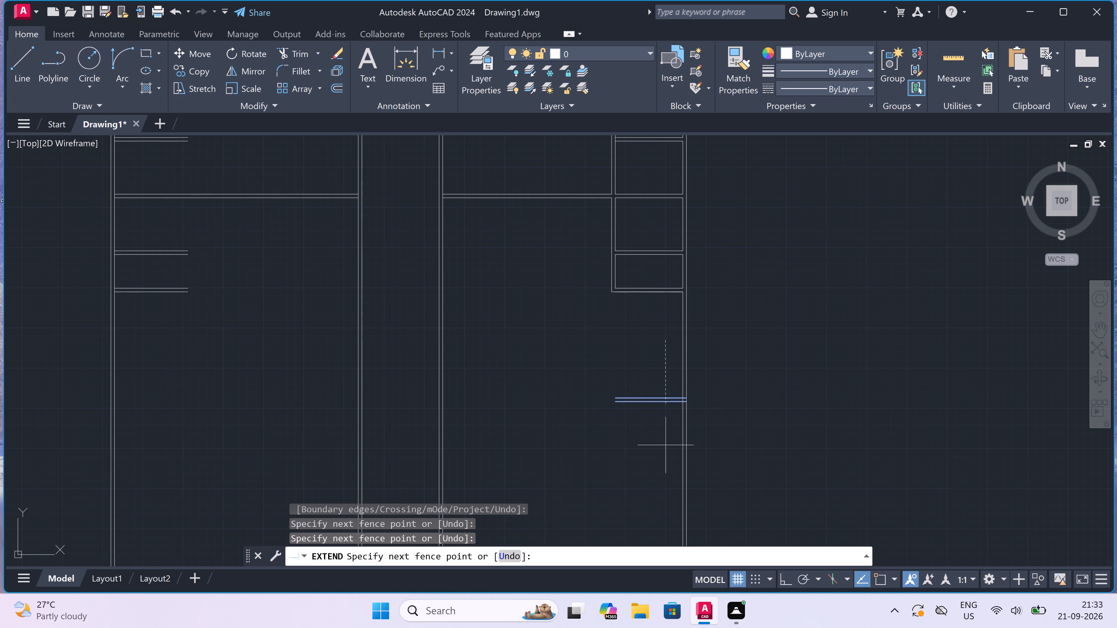
left_click(659, 427)
left_click(634, 374)
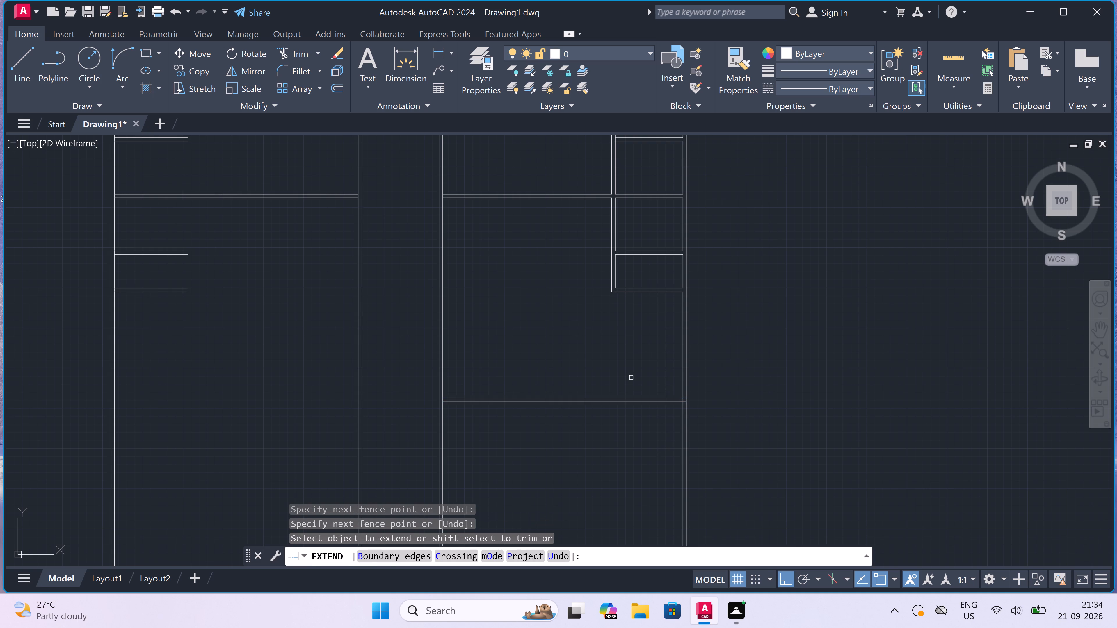
double_click(565, 420)
left_click(525, 352)
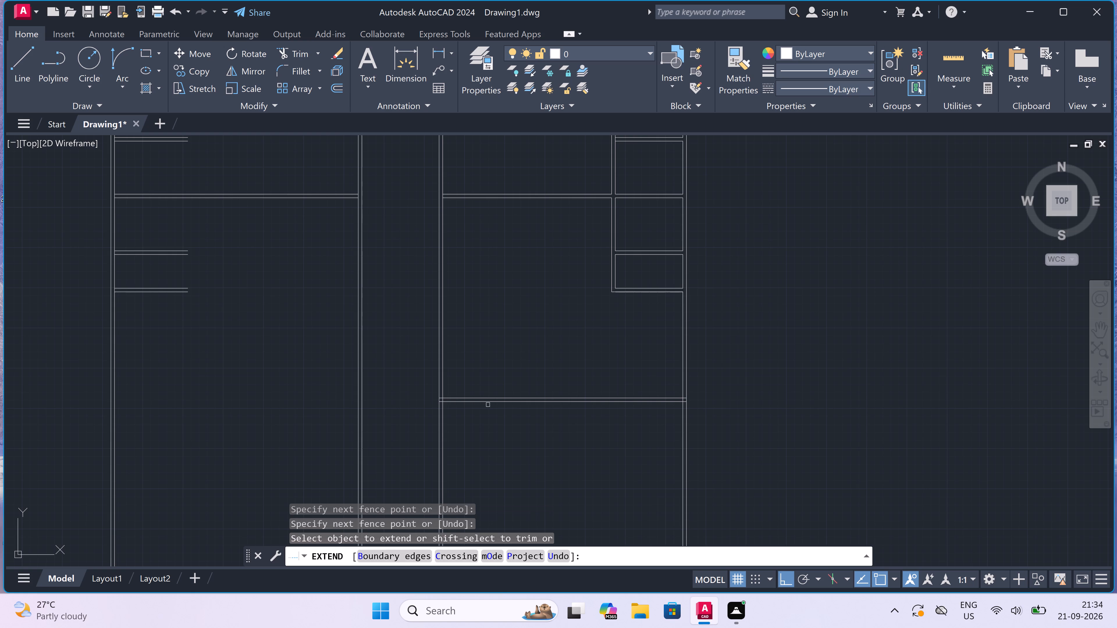
Extend the same two wall lines across the corridor and the left-hand wing to the left outer wall.
double_click(479, 419)
left_click(475, 371)
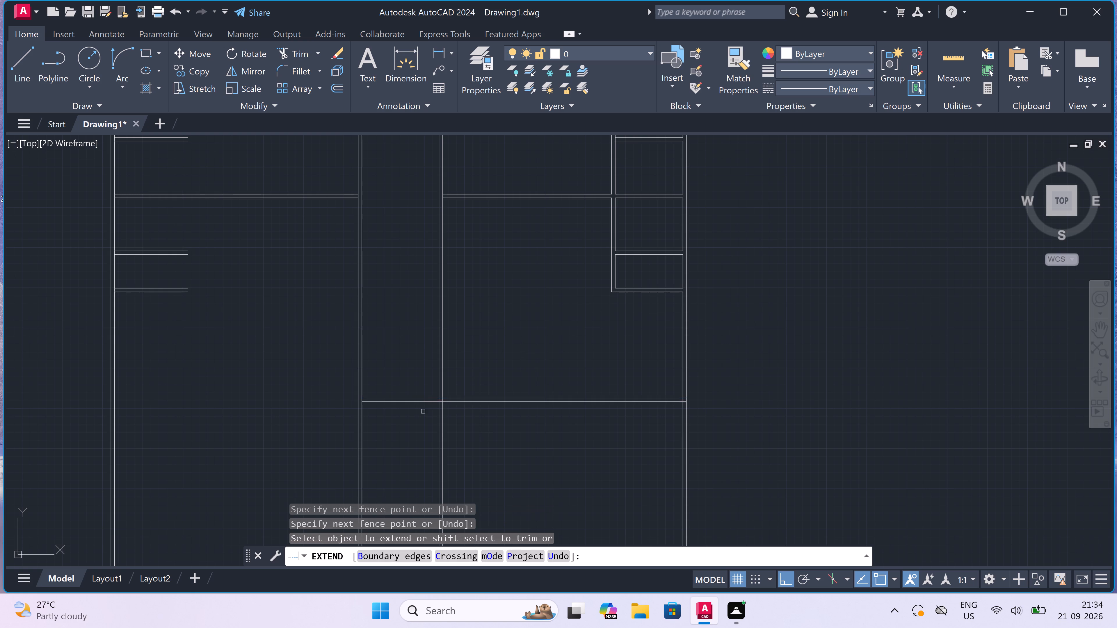
left_click(423, 411)
double_click(417, 358)
left_click(383, 417)
left_click_drag(383, 417, 385, 408)
left_click(383, 362)
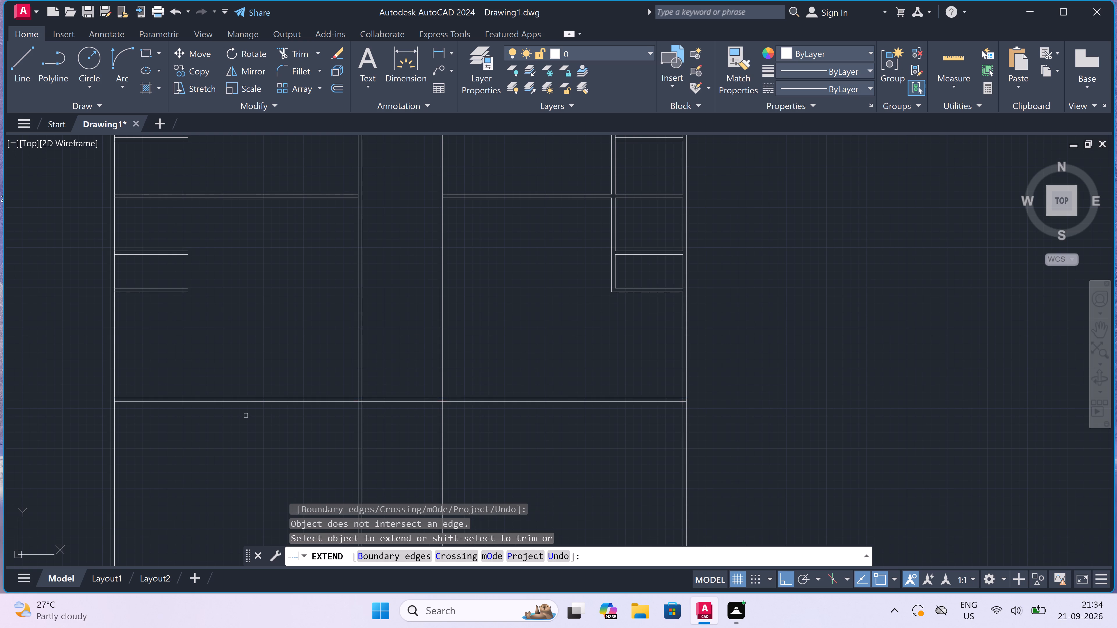
triple_click(240, 402)
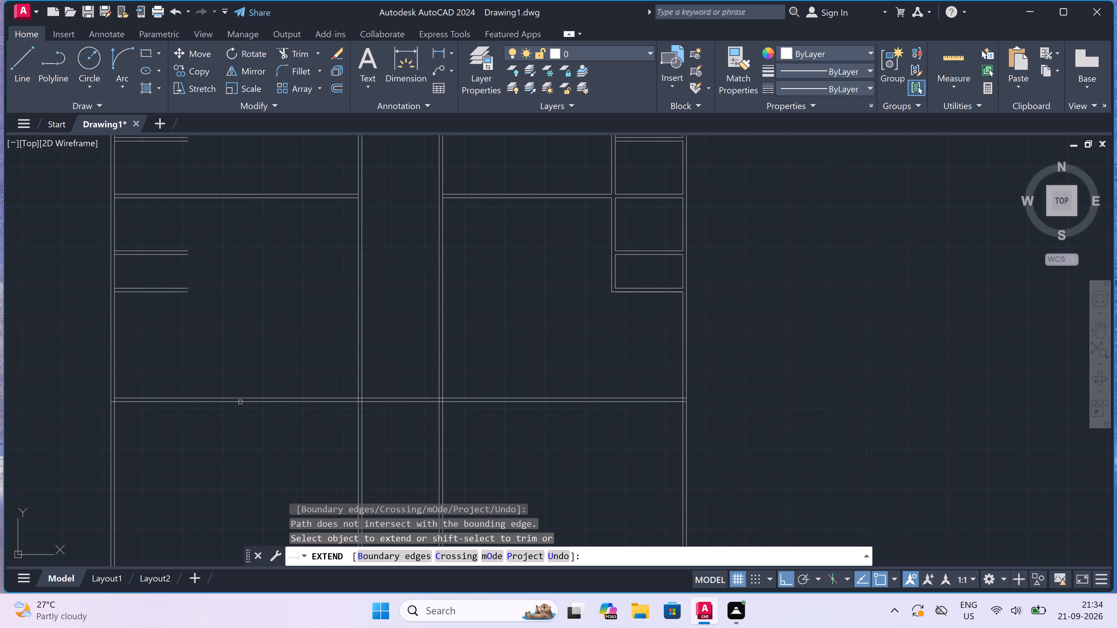
Draw a line 7' along the bottom of the left-hand wing's lowest stub wall, continuing straight up to the wall below the doors.
key("Escape")
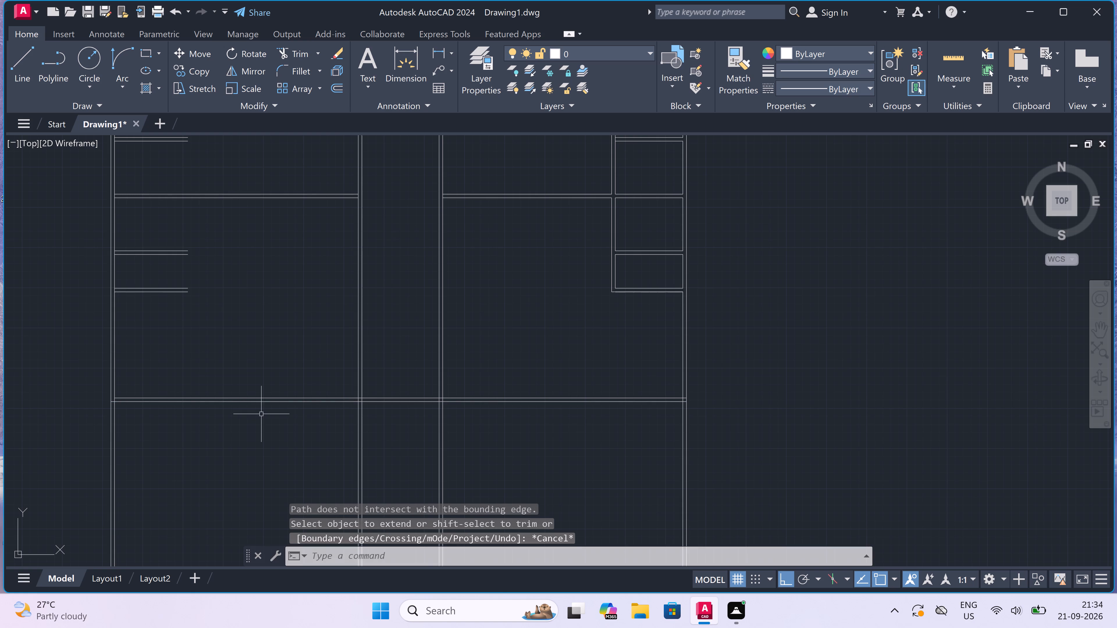
scroll(262, 414, "down", 2)
scroll(169, 330, "up", 2)
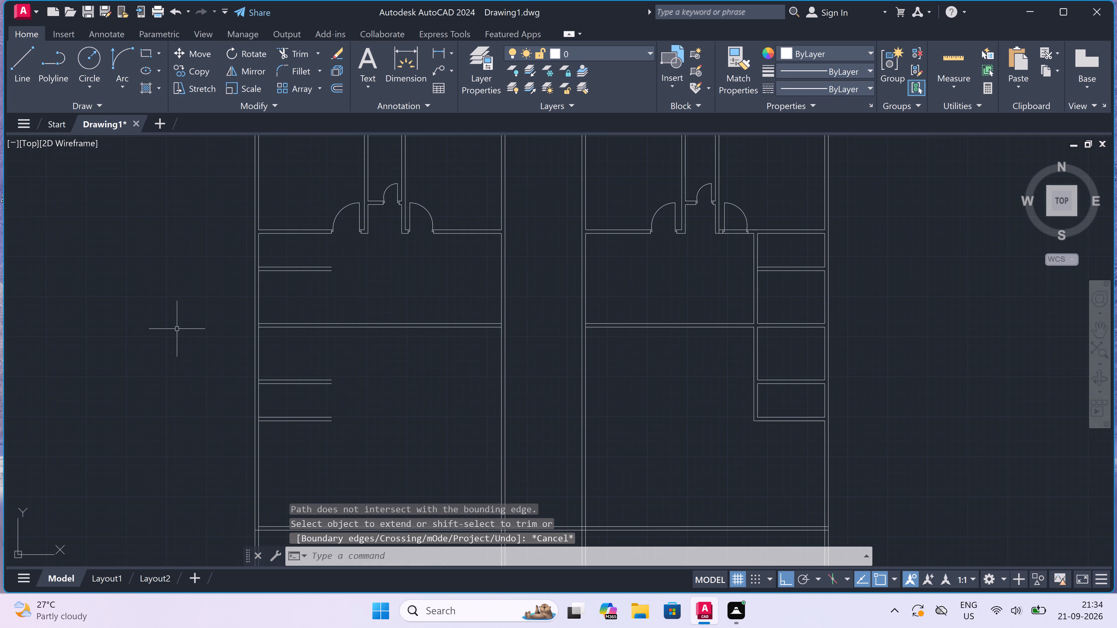
type("l")
key("space")
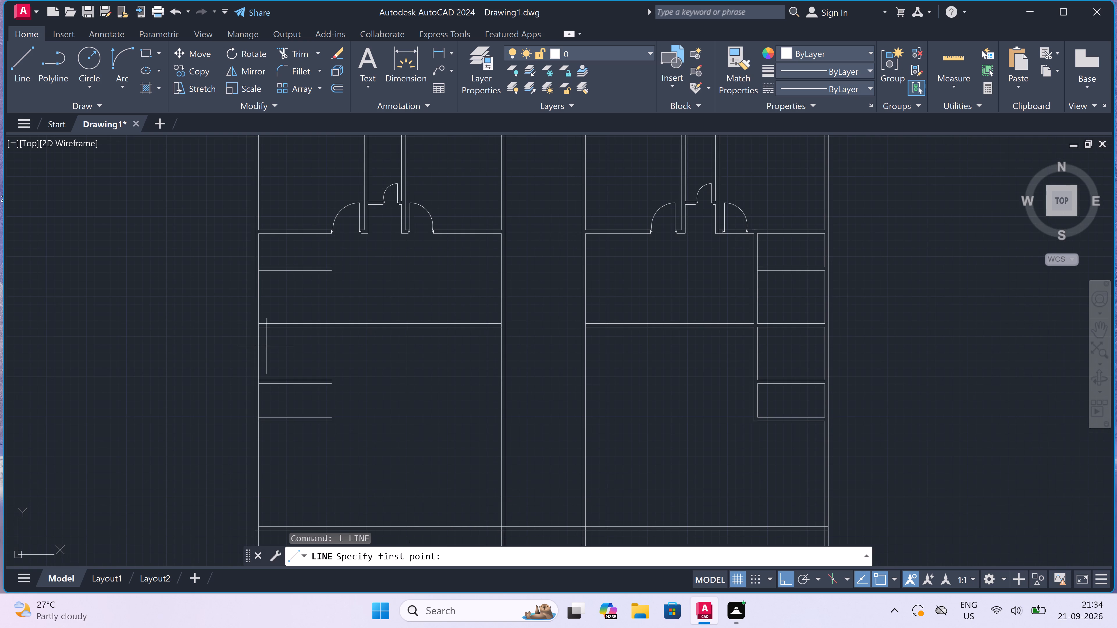
scroll(259, 420, "up", 2)
left_click_drag(259, 420, 262, 422)
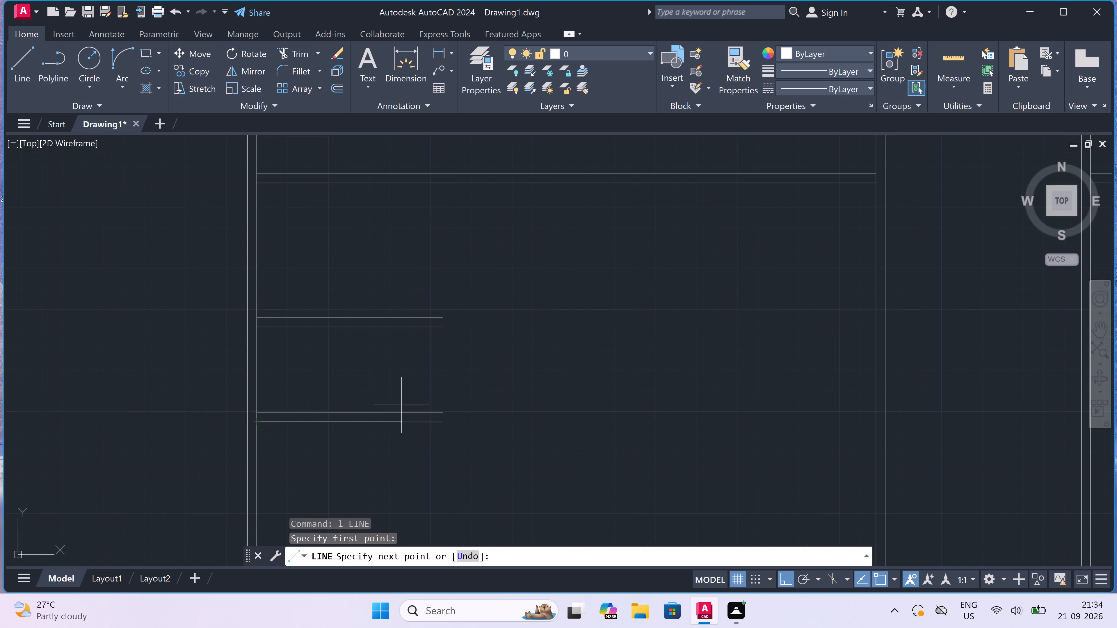
type("7'")
key("space")
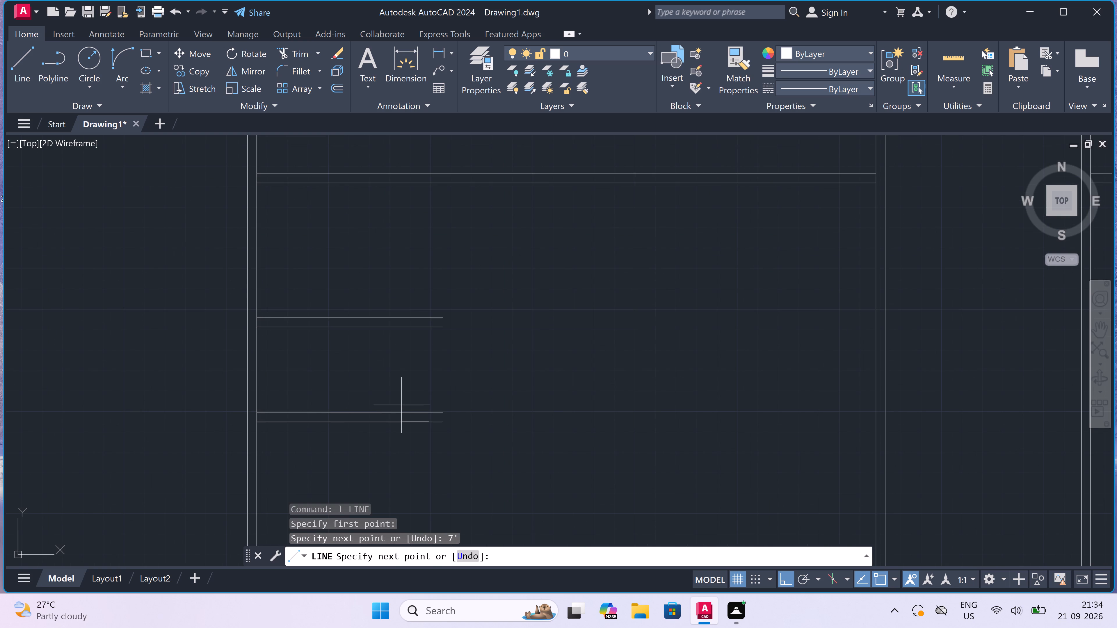
scroll(416, 342, "down", 3)
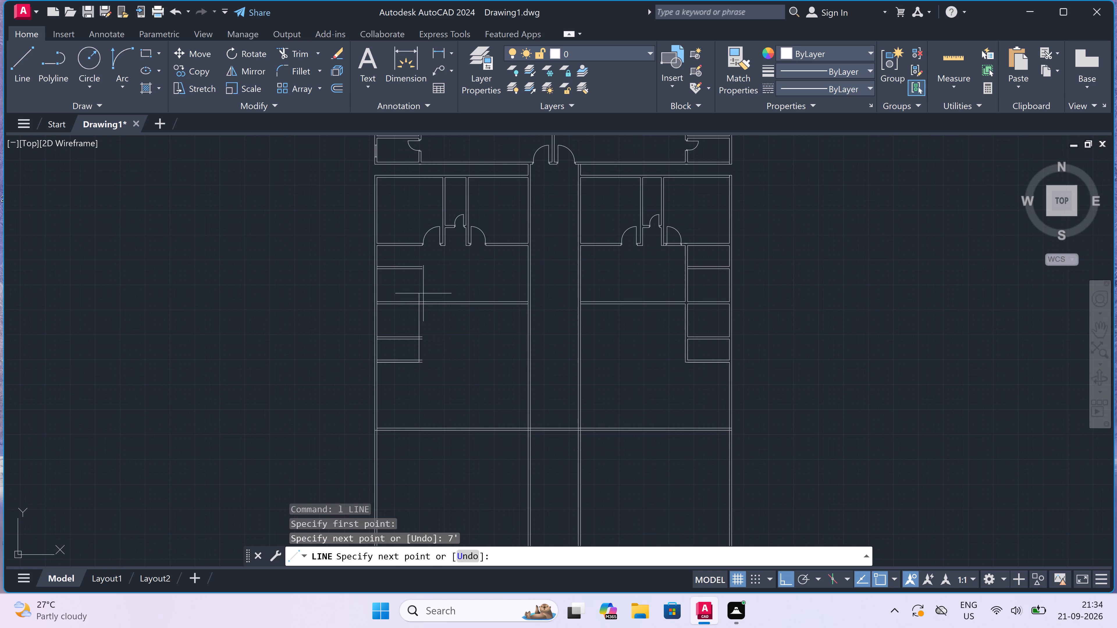
scroll(421, 233, "up", 4)
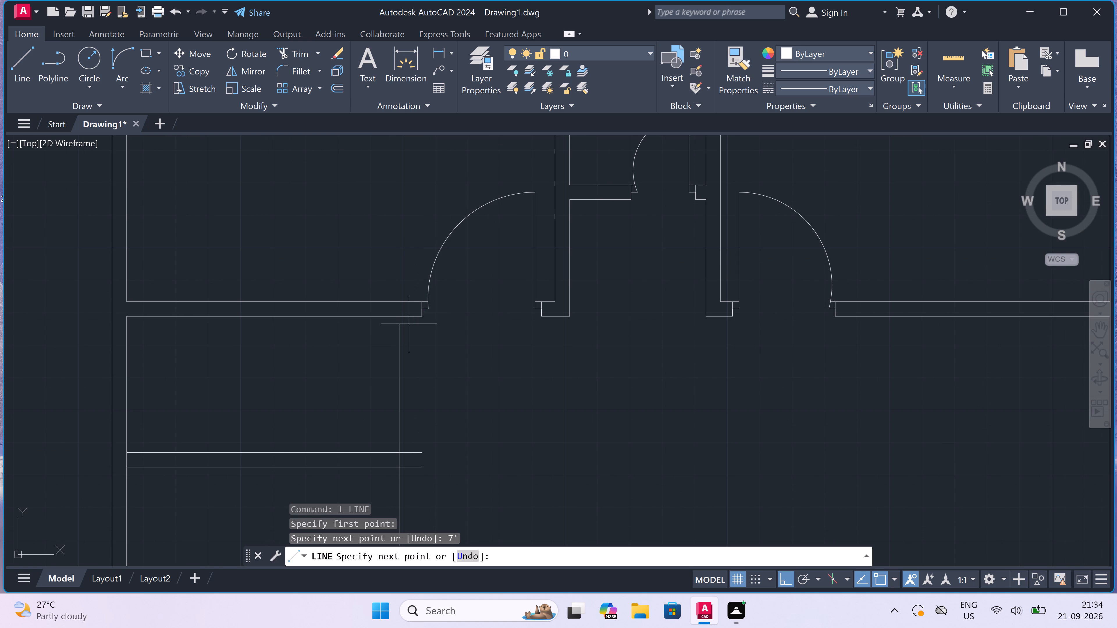
scroll(401, 305, "up", 3)
left_click(387, 350)
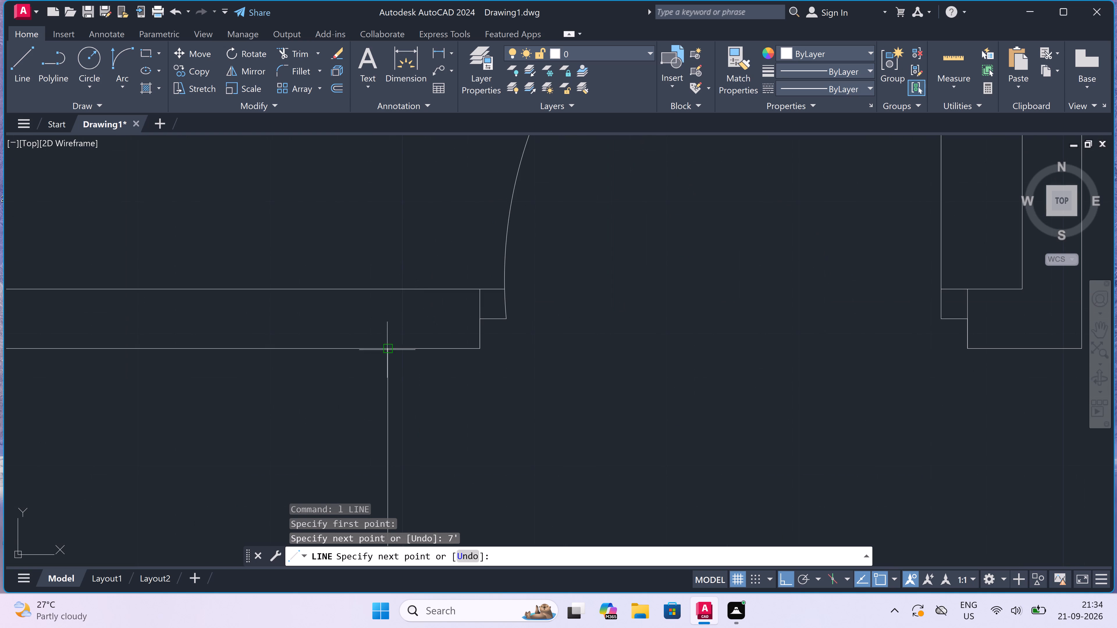
Continue the line 4.5" to the right and straight down to the lowest stub line, forming a double vertical wall.
key("4")
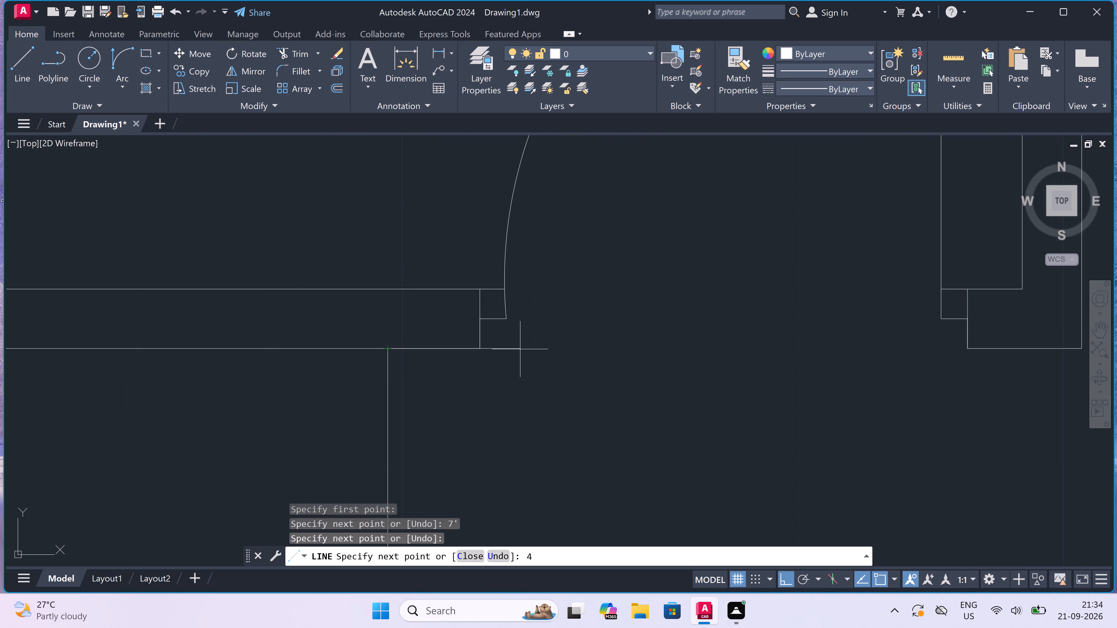
type(".5\"")
key("space")
scroll(487, 395, "down", 2)
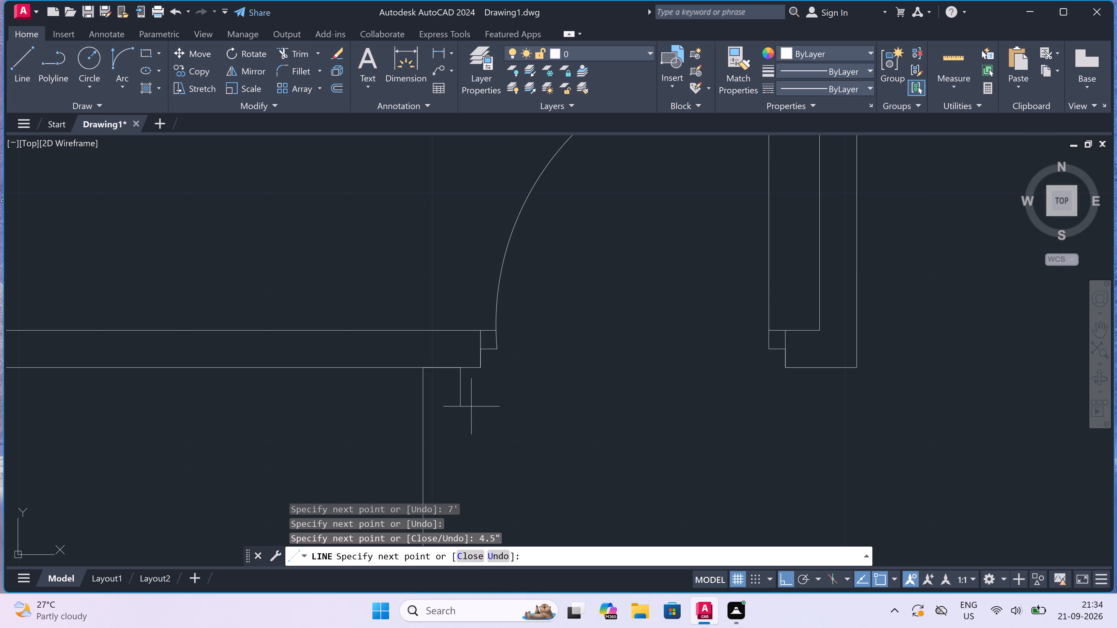
scroll(465, 412, "down", 8)
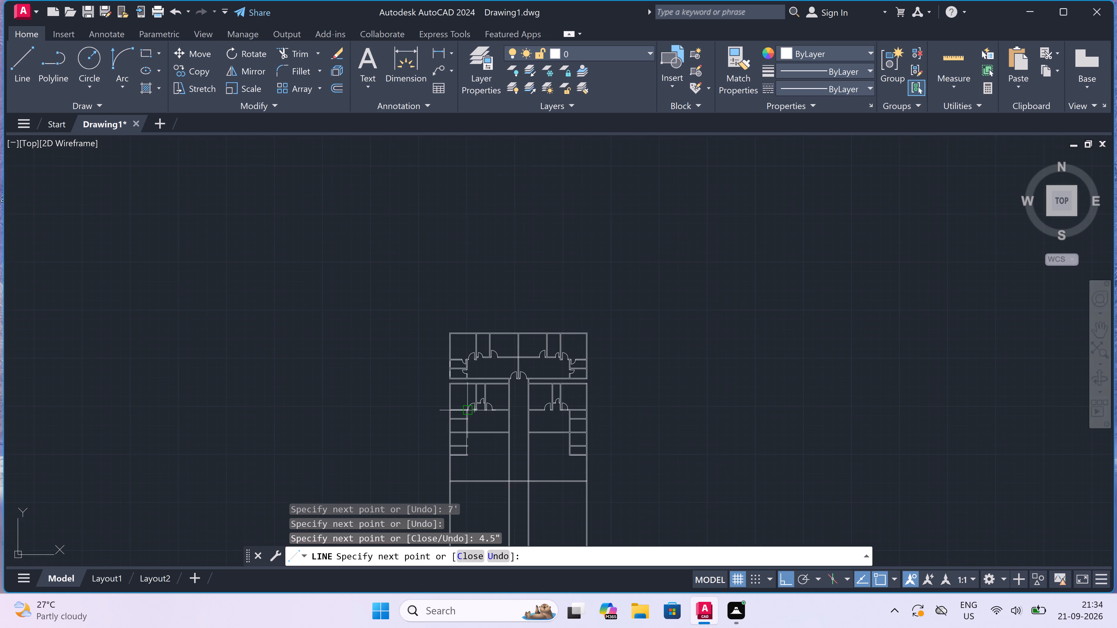
scroll(470, 453, "up", 5)
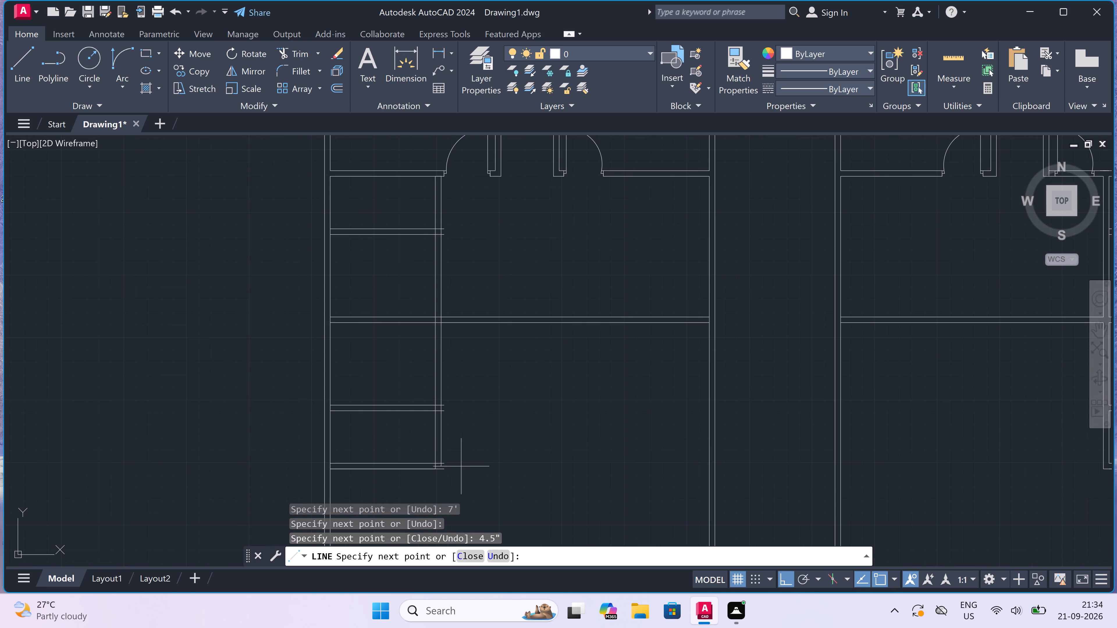
scroll(441, 470, "up", 3)
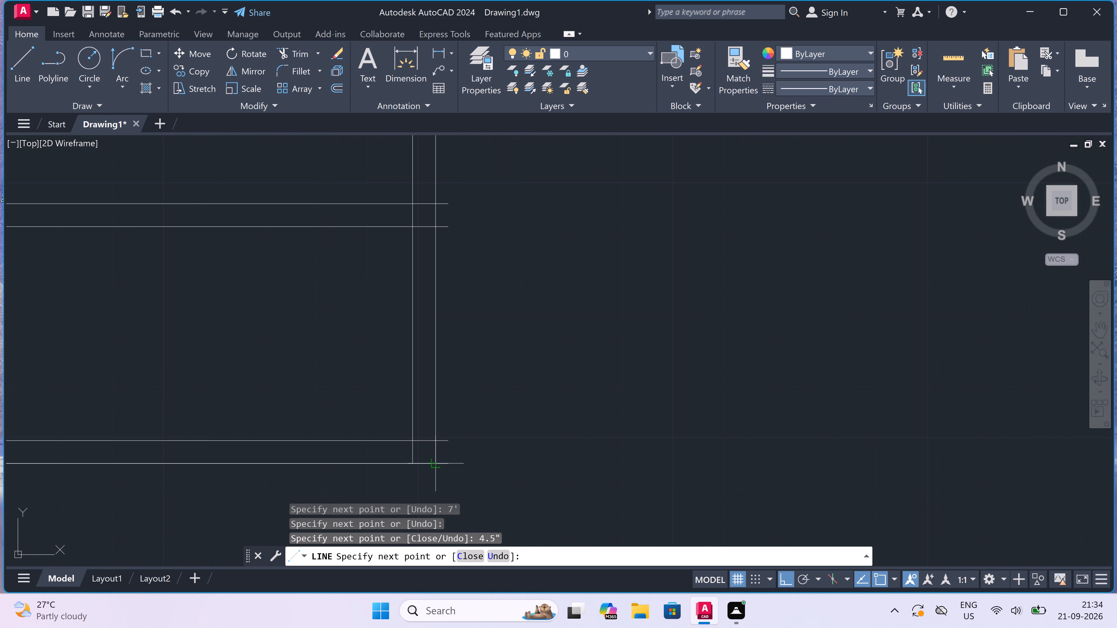
left_click(436, 465)
key("Escape")
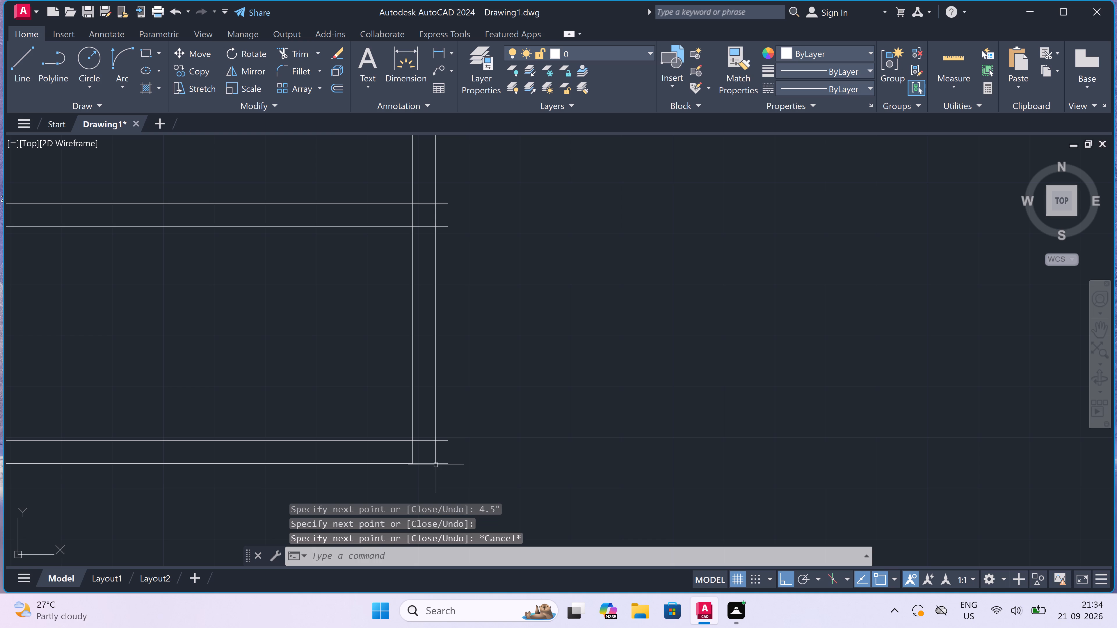
Trim the crossing and overhanging lines where the new vertical wall meets the lowest stub wall, leaving a clean double-line corner.
type("tr")
key("space")
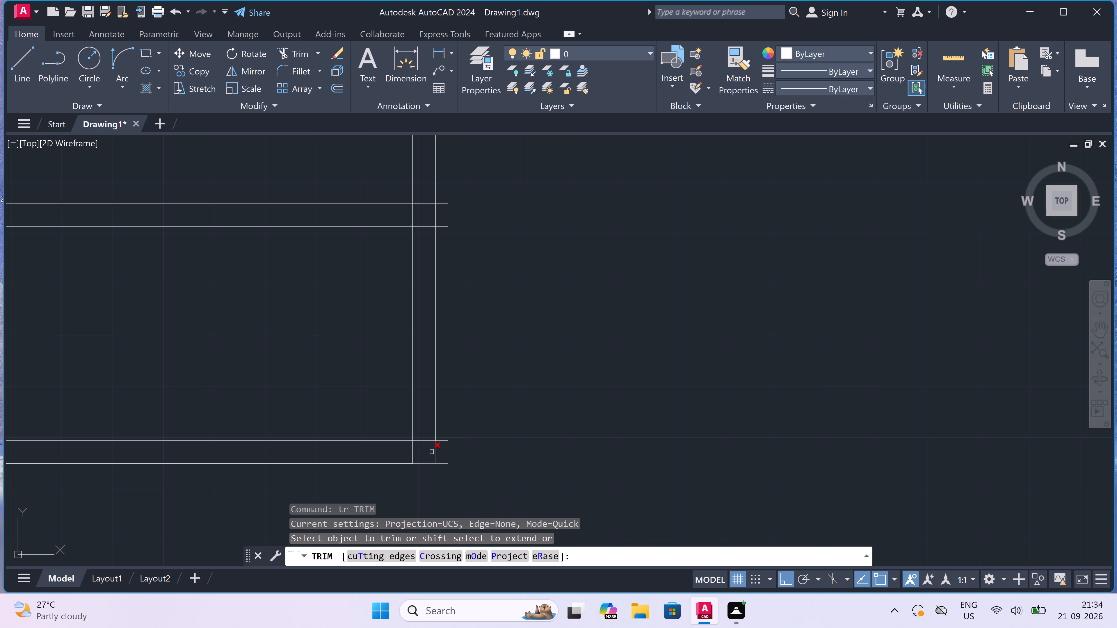
scroll(427, 448, "up", 2)
triple_click(423, 430)
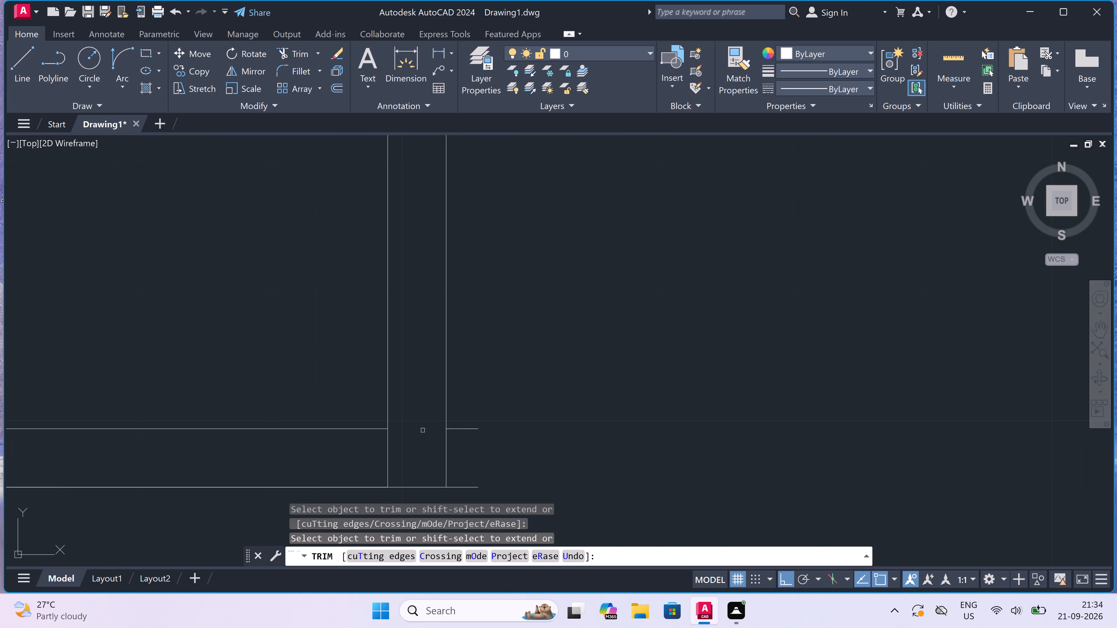
left_click(389, 458)
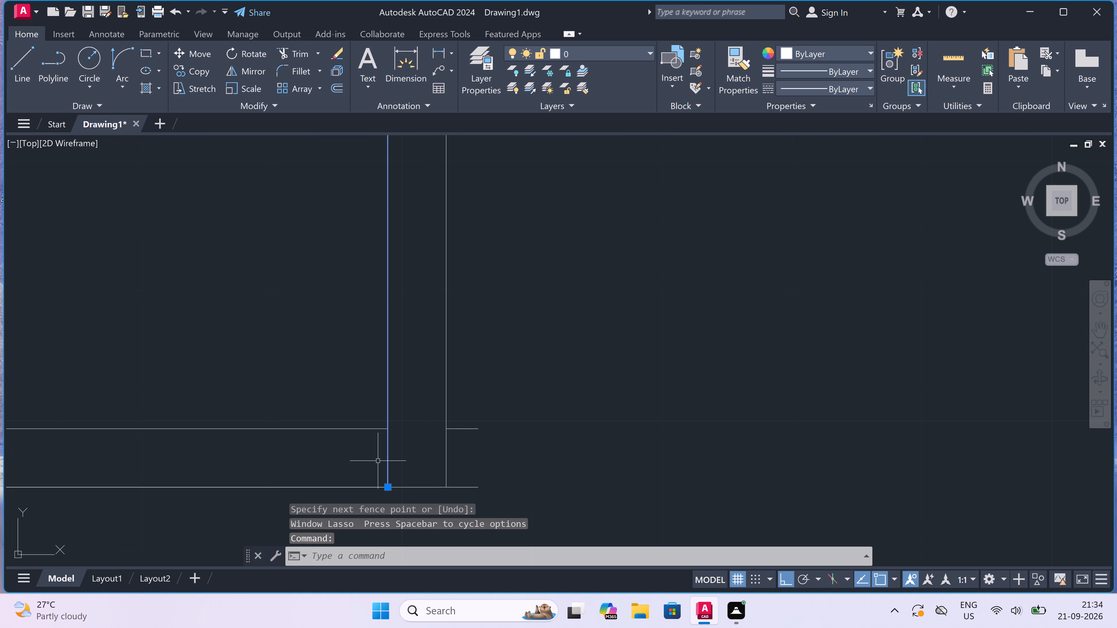
key("Escape")
type("tr")
key("space")
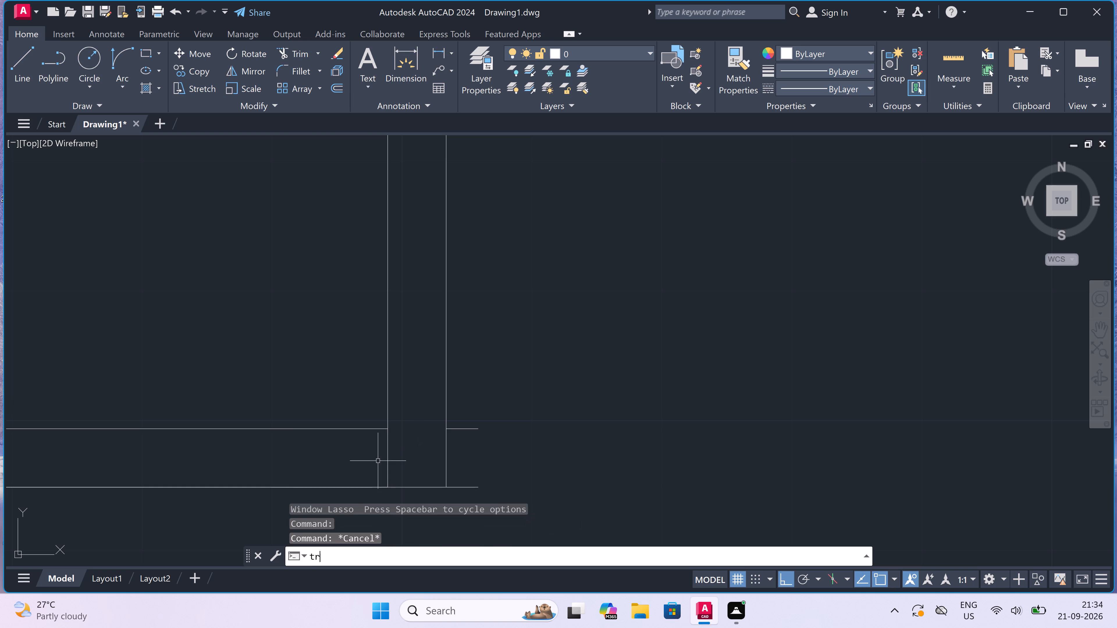
left_click(378, 461)
left_click_drag(380, 460, 386, 455)
left_click(409, 442)
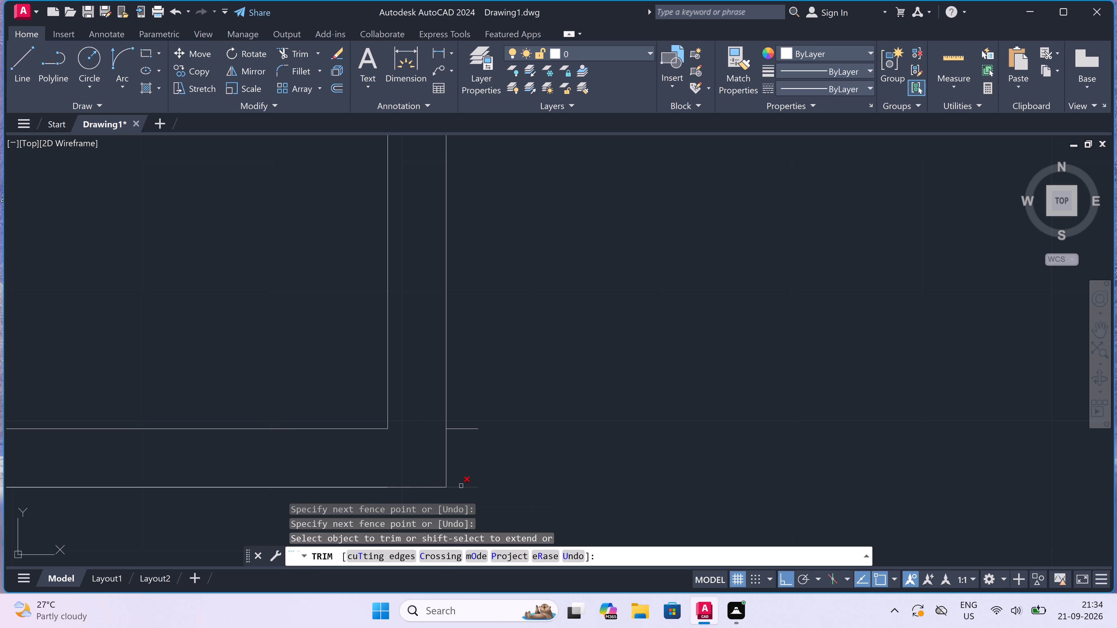
left_click(461, 486)
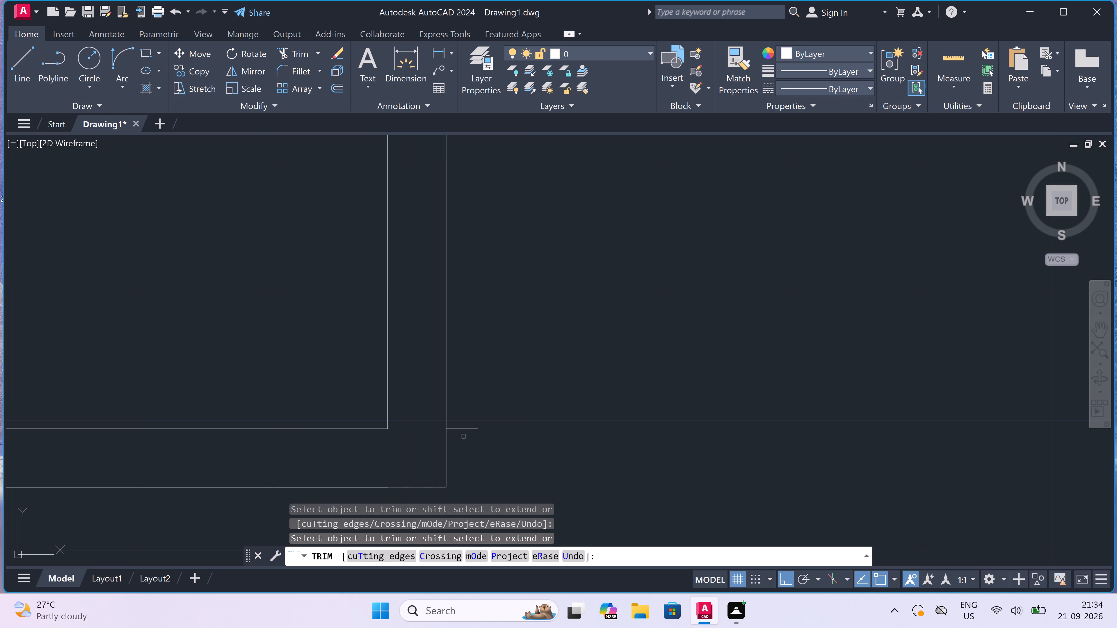
left_click(462, 430)
Trim the second-lowest stub wall's overhangs and the crossing lines at the new vertical wall into an open T-junction.
scroll(462, 430, "down", 5)
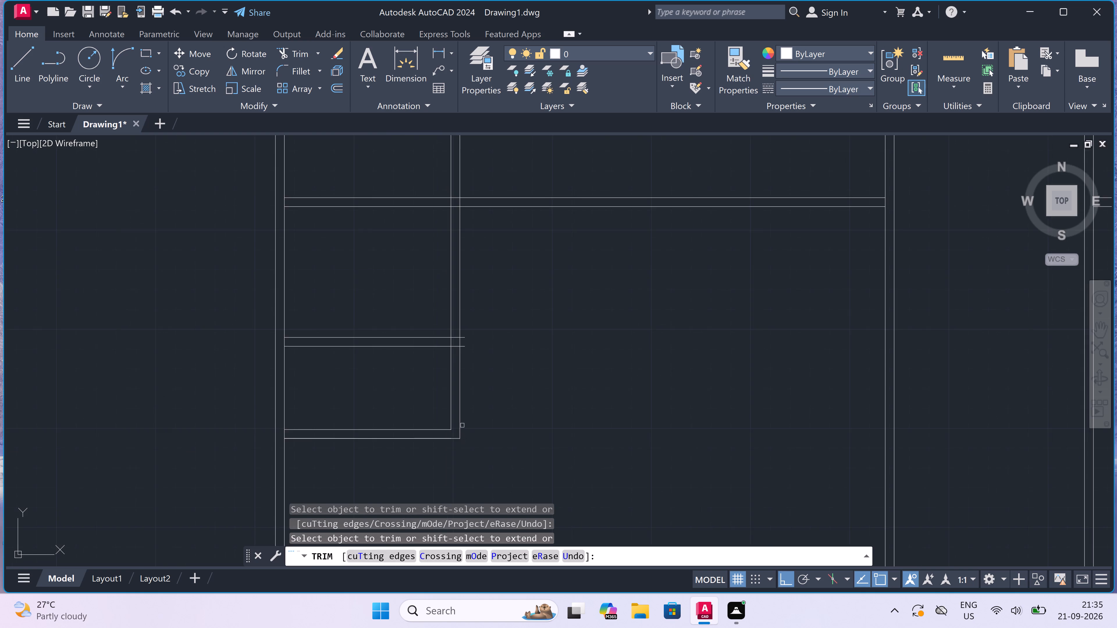
scroll(460, 373, "up", 3)
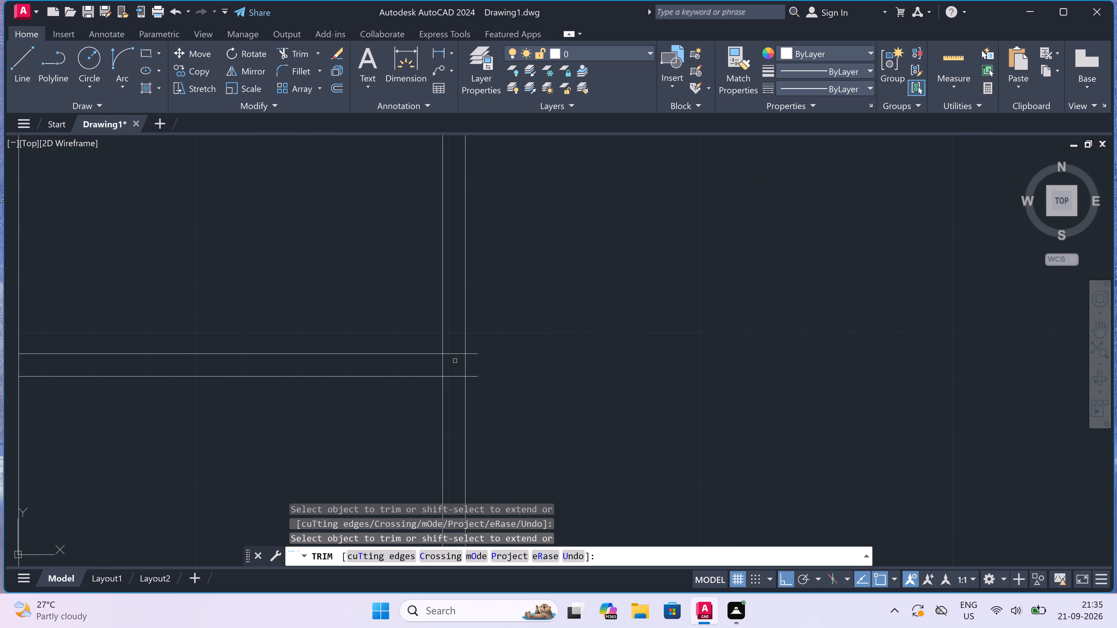
left_click_drag(453, 350, 454, 360)
left_click(454, 383)
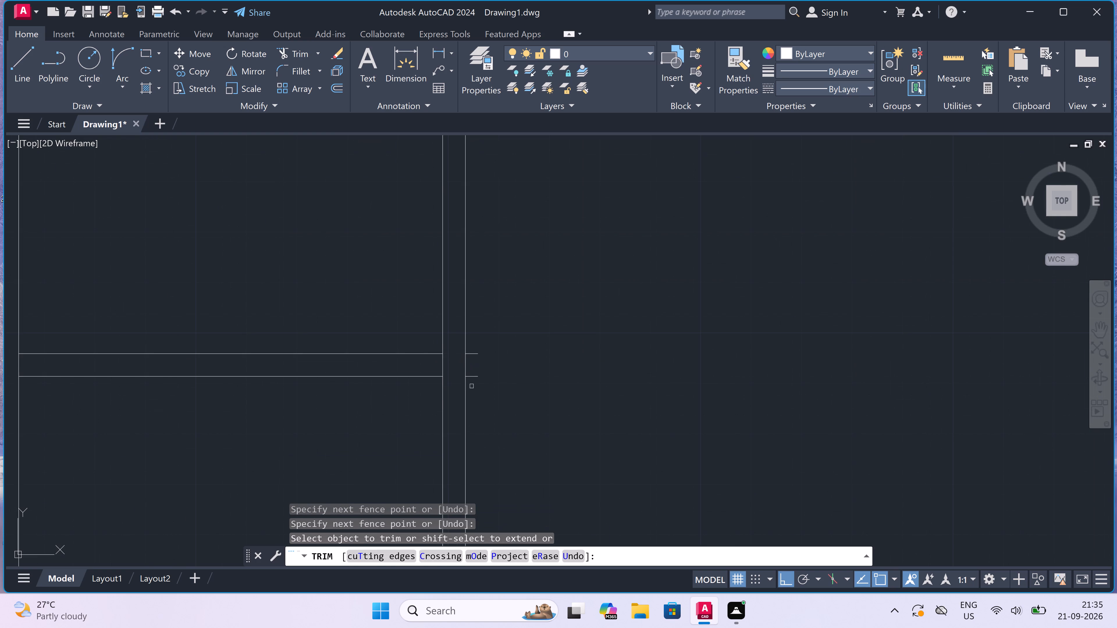
scroll(472, 386, "up", 3)
left_click(472, 377)
left_click(471, 301)
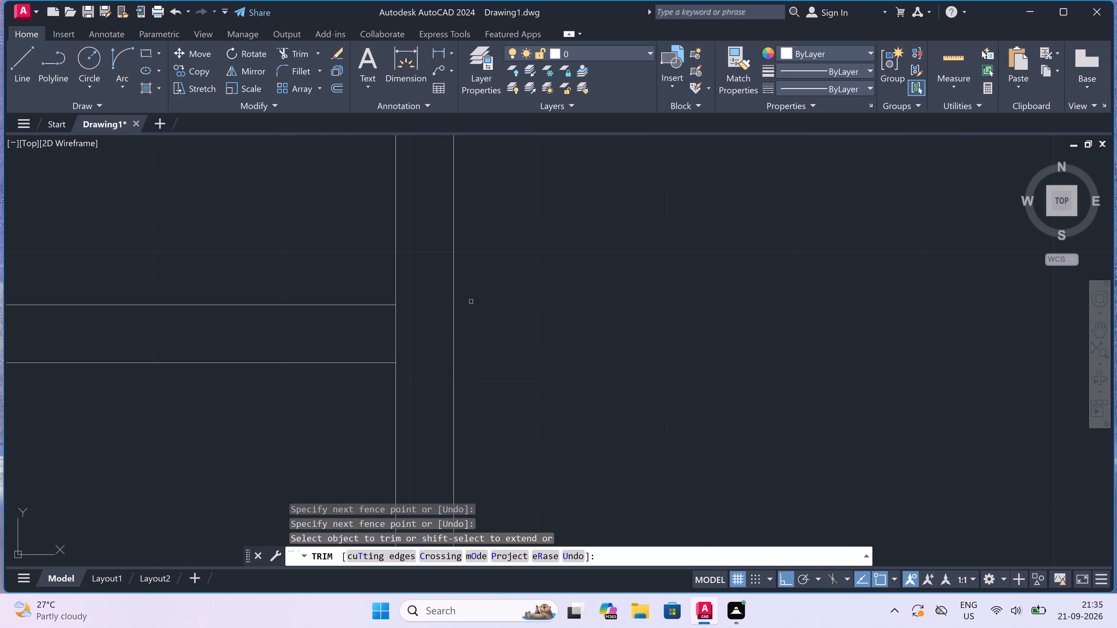
scroll(471, 303, "down", 3)
scroll(455, 309, "up", 2)
double_click(455, 309)
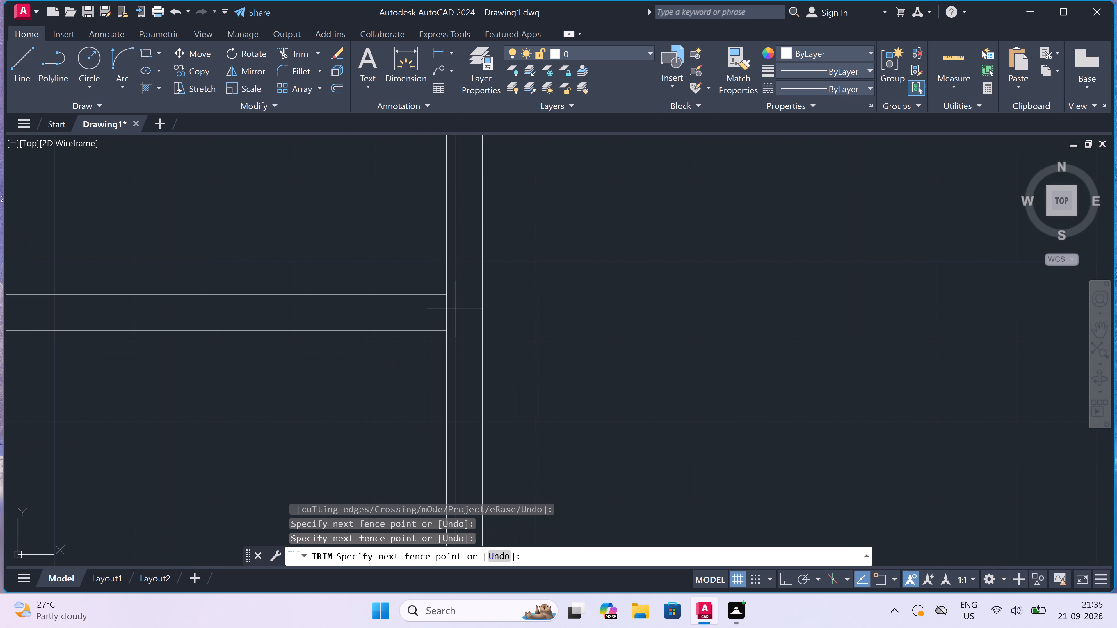
left_click(431, 311)
Trim the crossing lines where the new vertical wall meets the left-hand wing's long horizontal partition, opening the four-way junction.
scroll(431, 312, "down", 8)
scroll(433, 283, "up", 2)
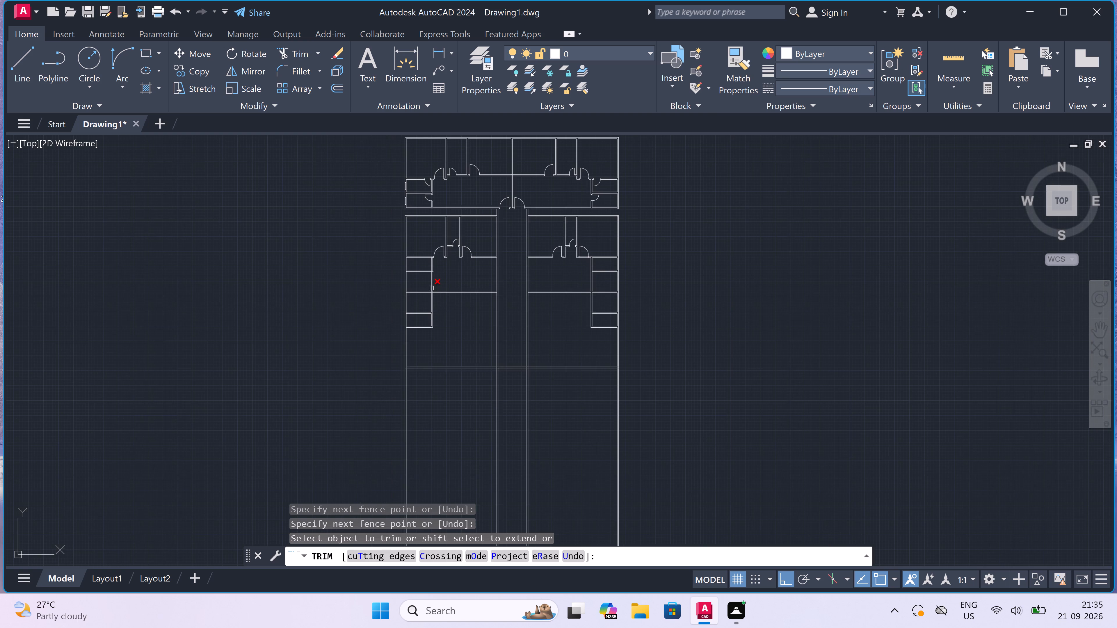
scroll(433, 283, "up", 3)
scroll(421, 362, "up", 3)
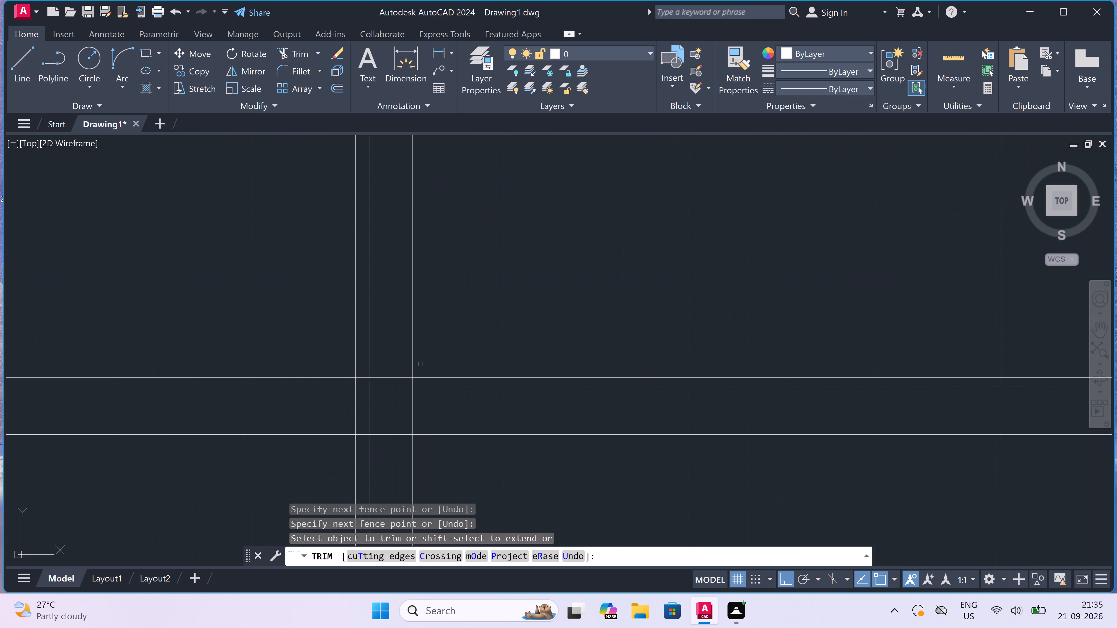
scroll(415, 372, "down", 3)
scroll(404, 397, "up", 3)
left_click_drag(405, 390, 405, 374)
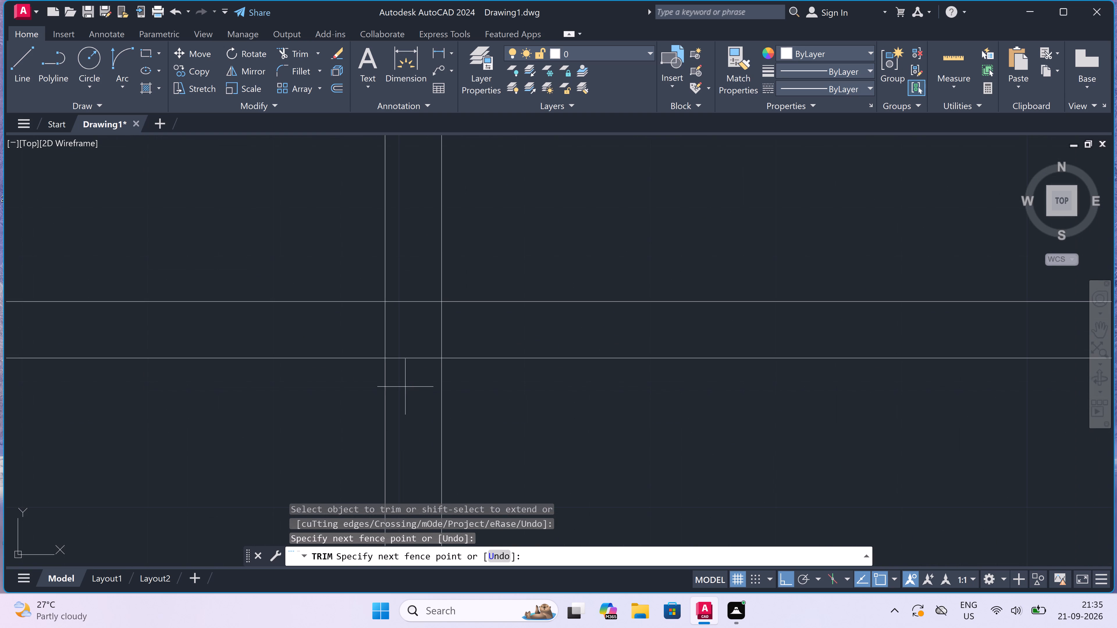
left_click(404, 267)
left_click(362, 329)
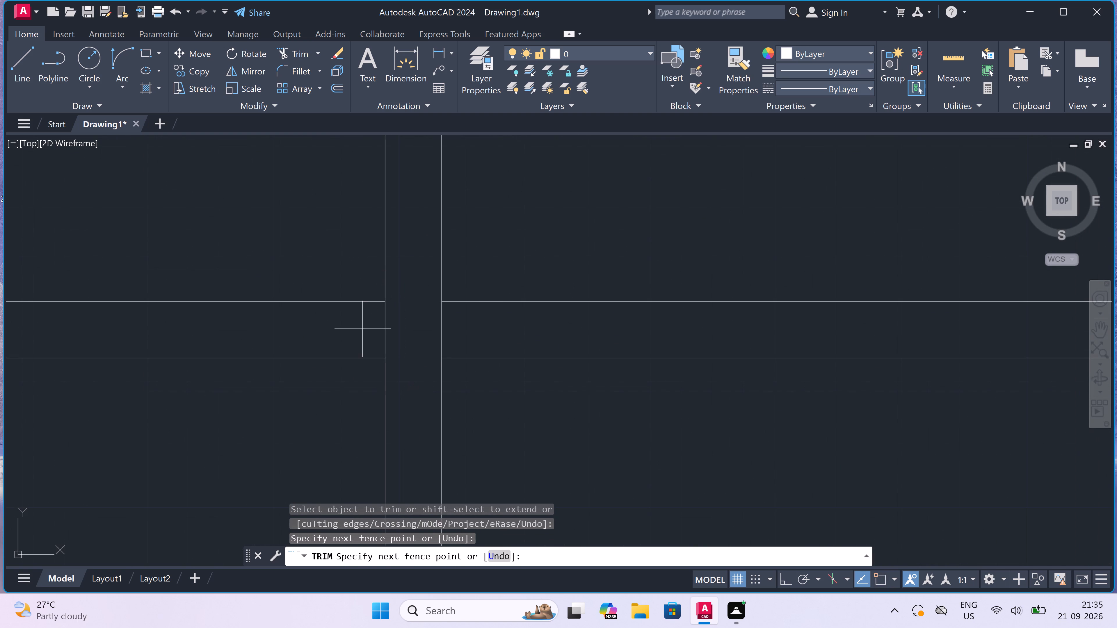
left_click(479, 324)
Trim the uppermost stub wall's overhangs and the crossing lines at the left-hand wing's new vertical wall into an open T-junction.
scroll(460, 349, "down", 8)
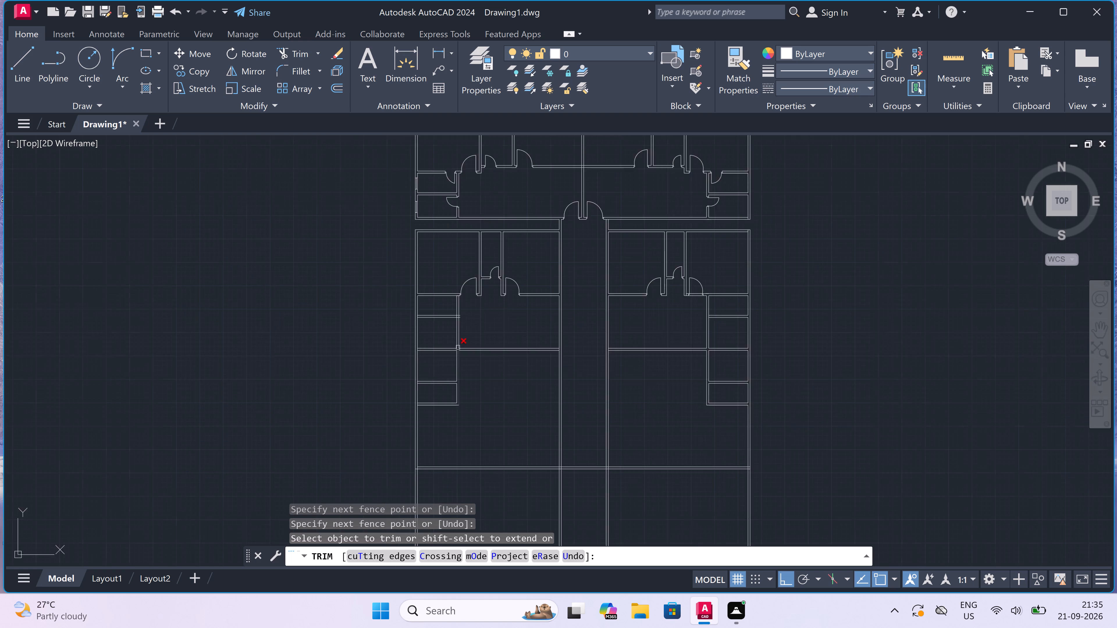
scroll(453, 328, "up", 5)
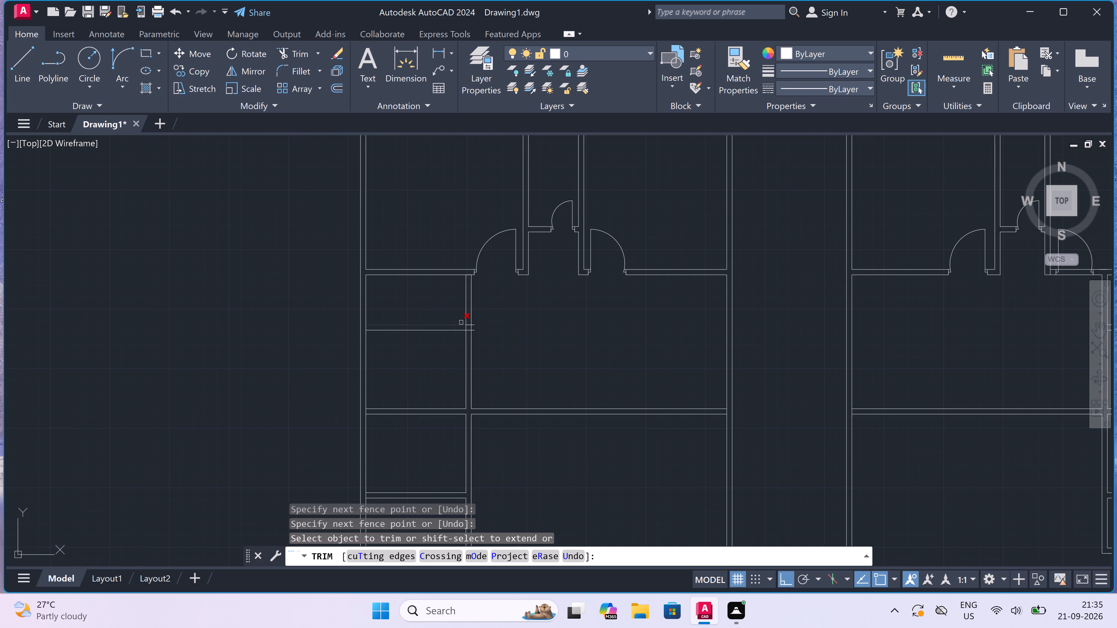
scroll(474, 327, "up", 5)
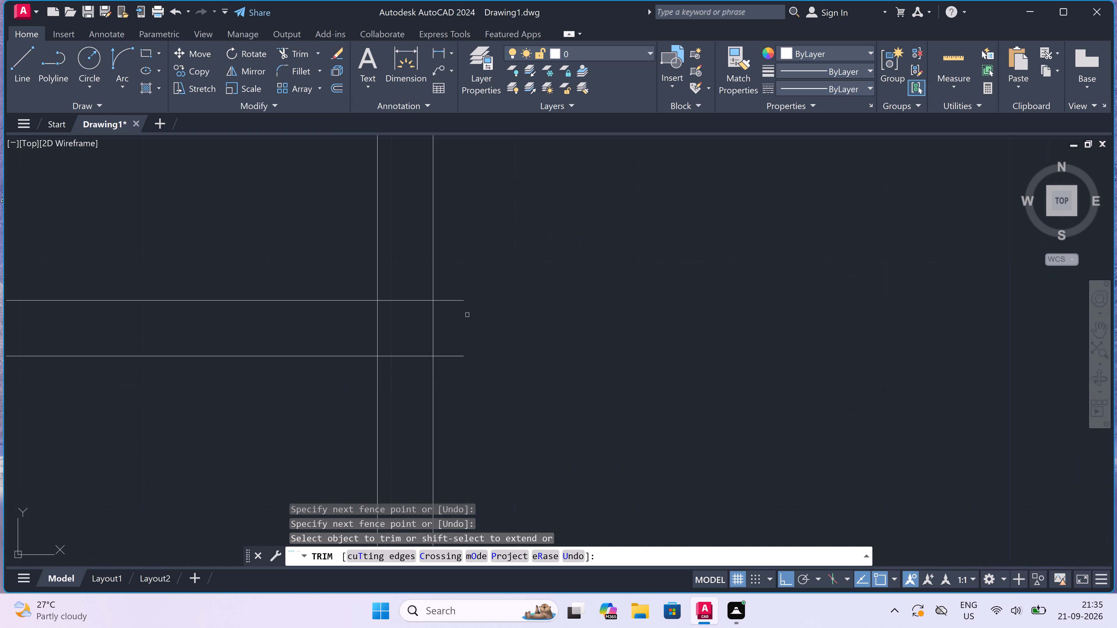
left_click_drag(444, 290, 444, 296)
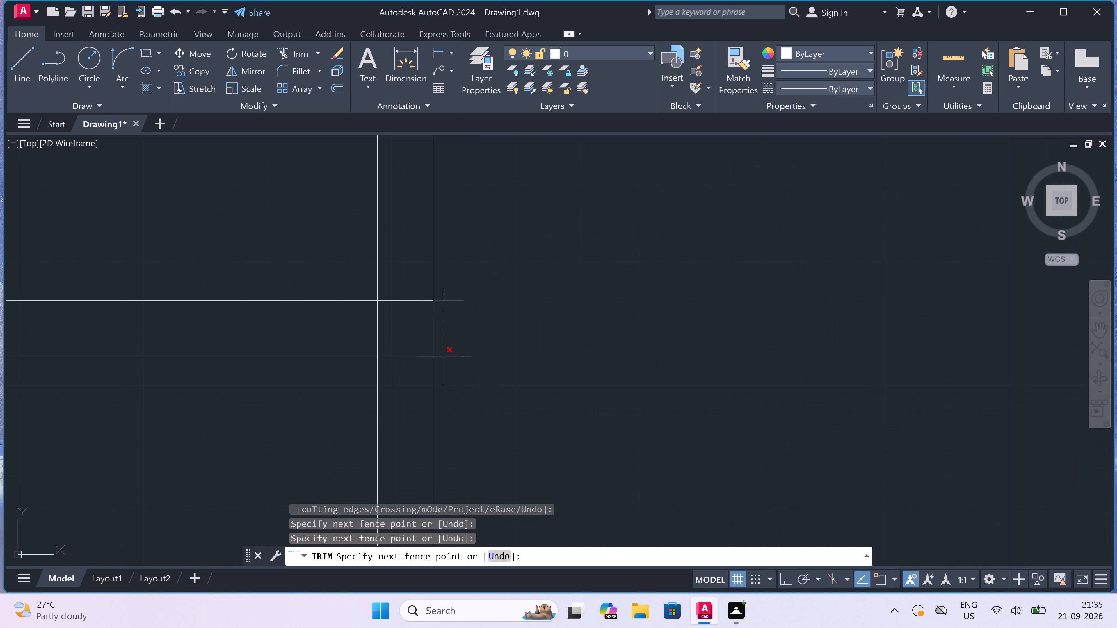
left_click(444, 363)
left_click(378, 330)
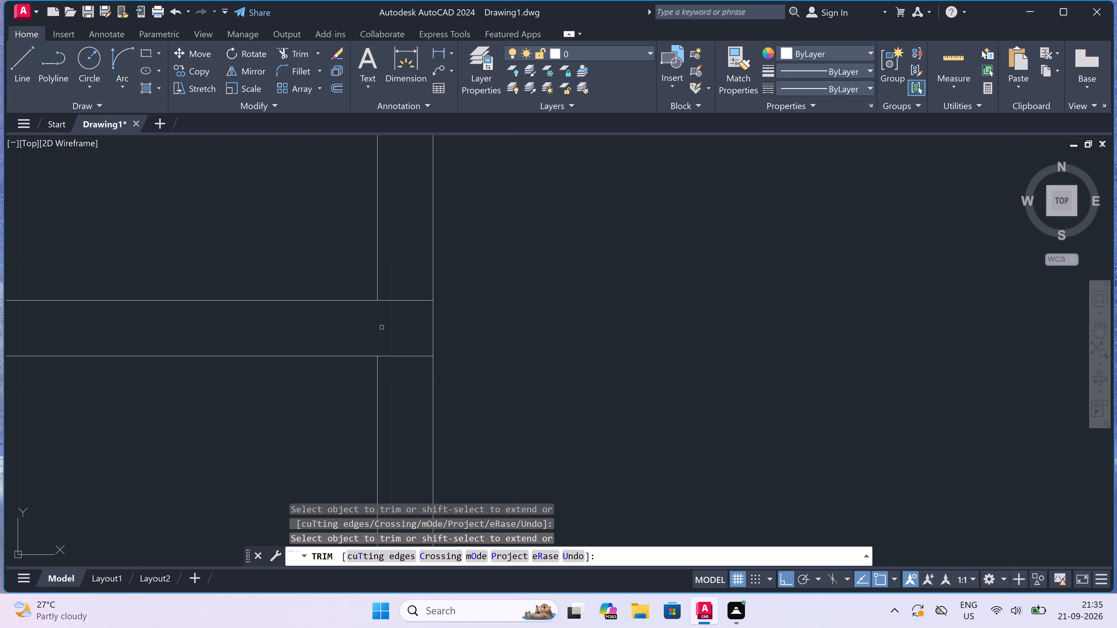
left_click_drag(401, 274, 401, 282)
left_click(415, 371)
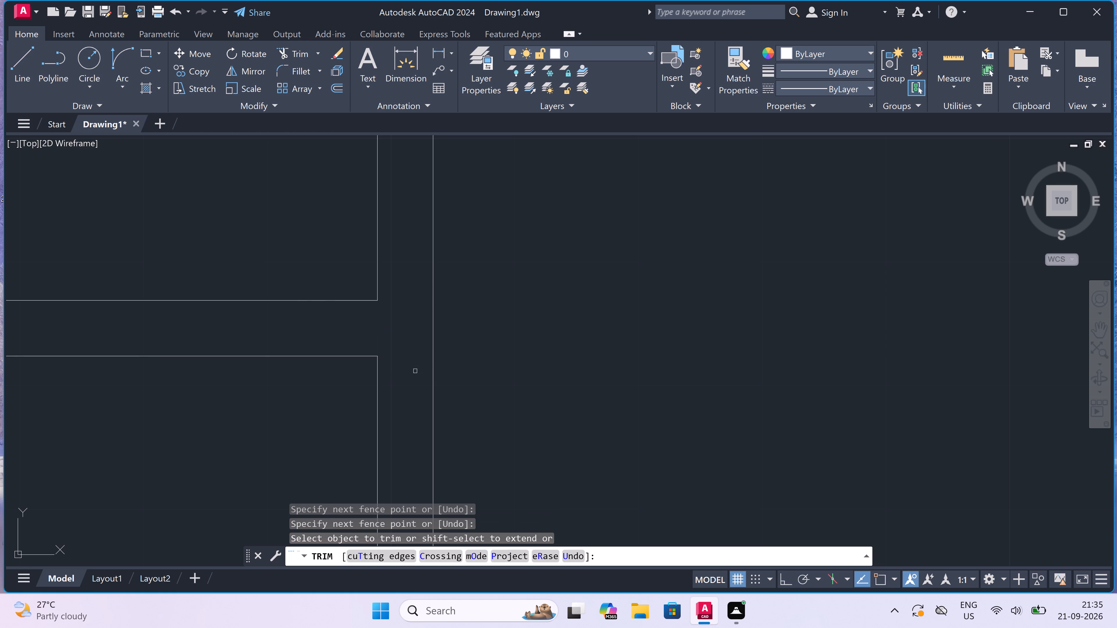
Trim the door wall's lower line between the new vertical wall's two lines, opening the junction at its top end.
scroll(415, 371, "down", 7)
scroll(415, 351, "up", 4)
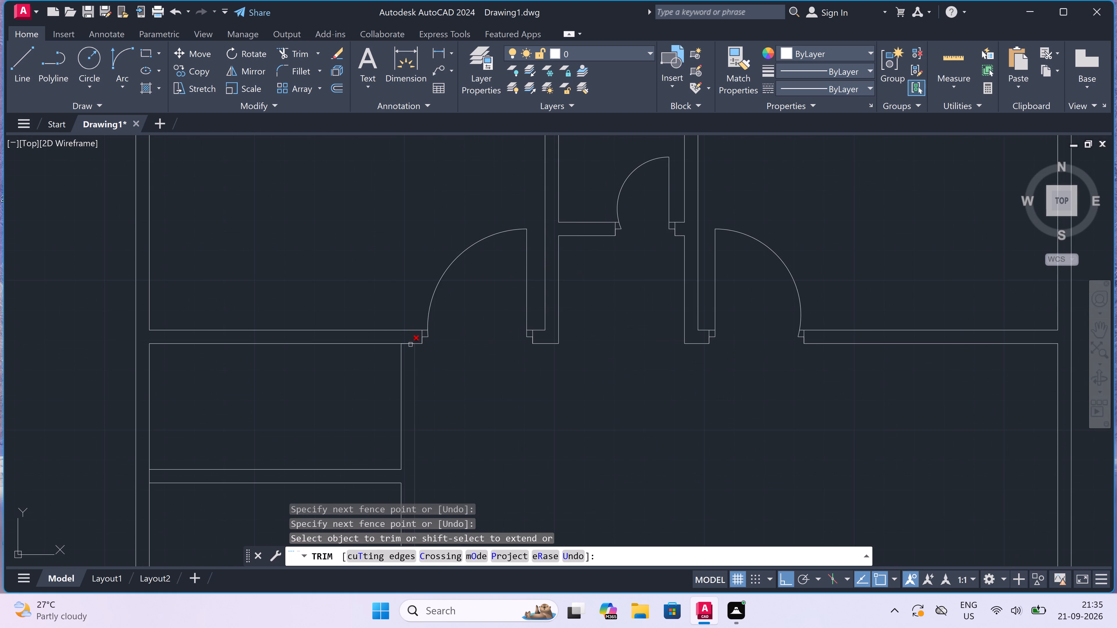
scroll(405, 343, "up", 5)
left_click(405, 343)
left_click(406, 333)
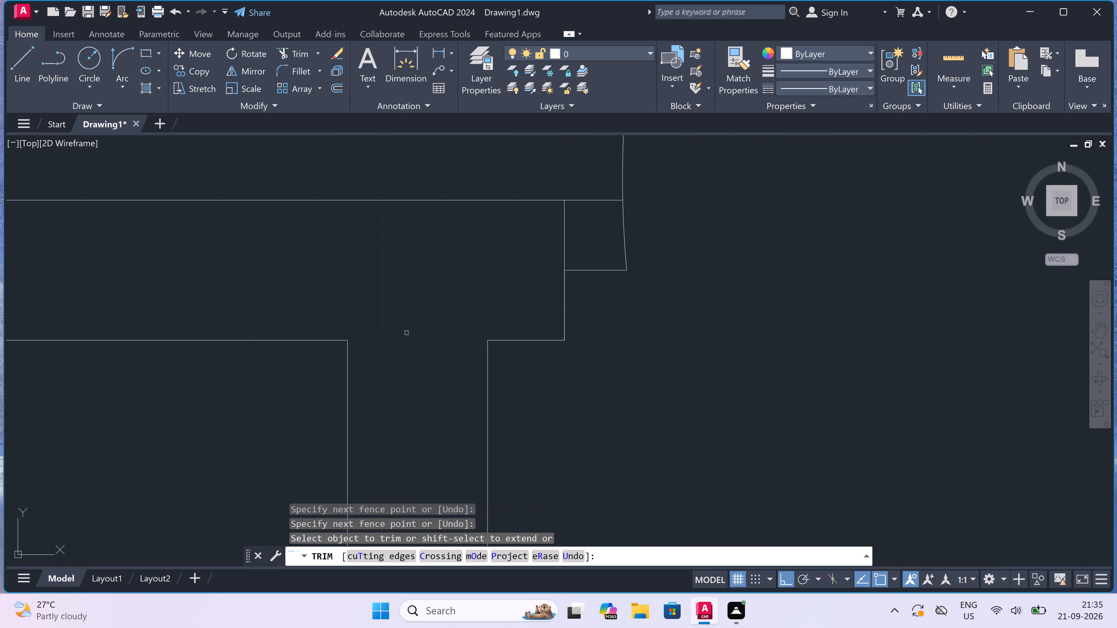
key("Escape")
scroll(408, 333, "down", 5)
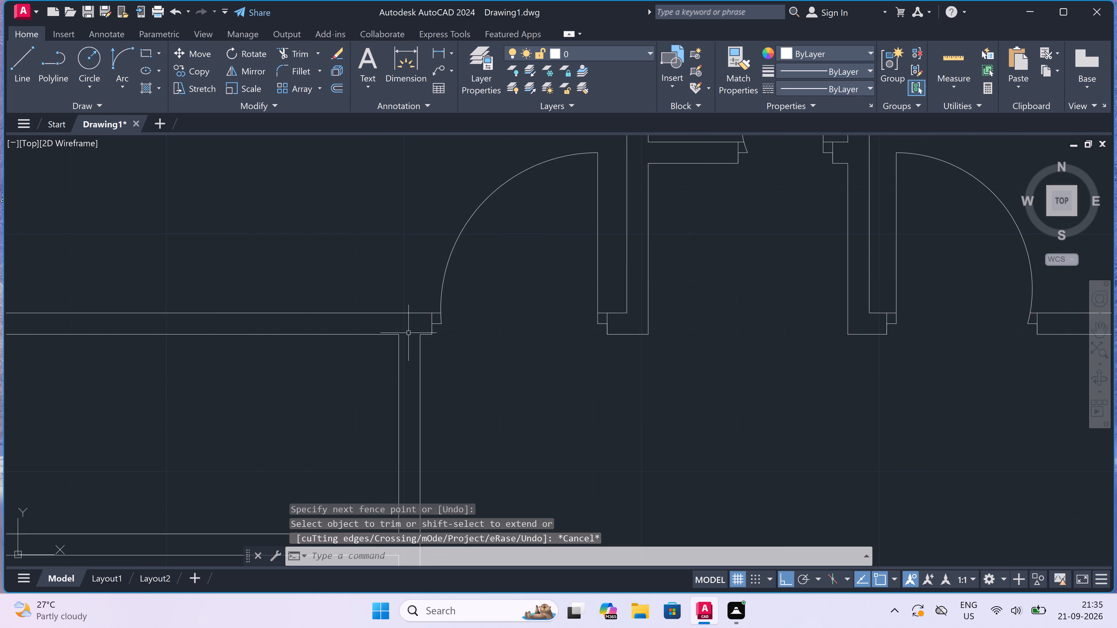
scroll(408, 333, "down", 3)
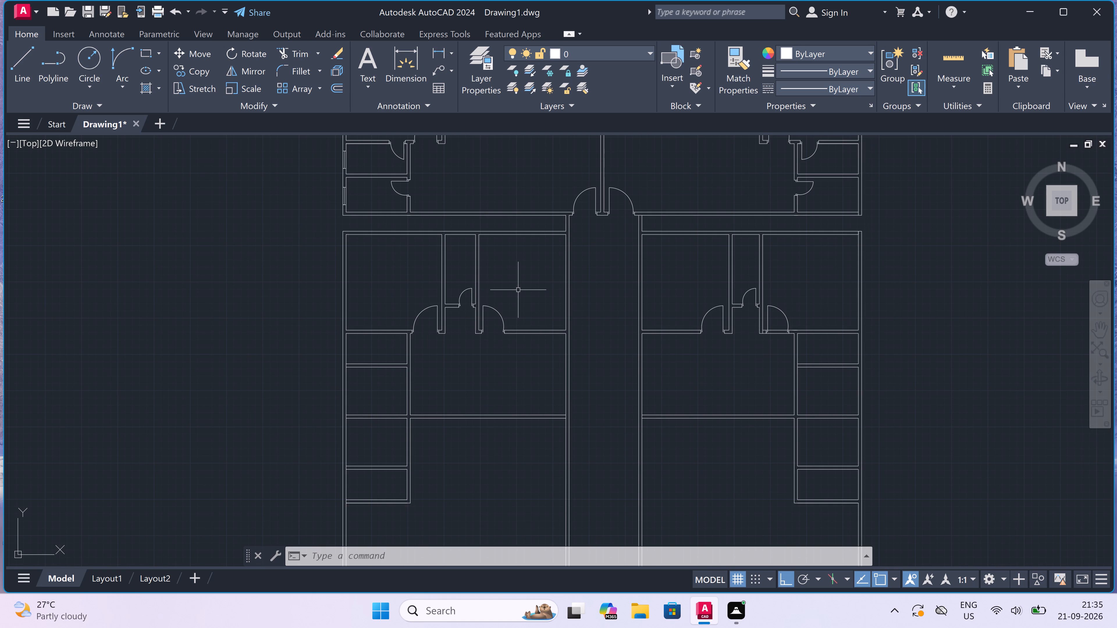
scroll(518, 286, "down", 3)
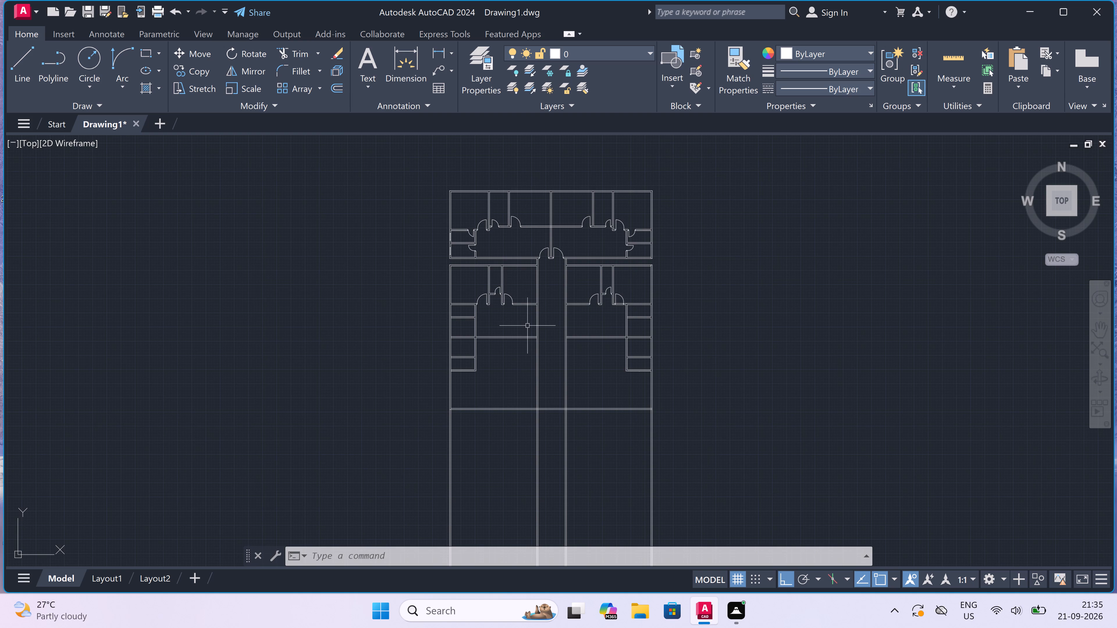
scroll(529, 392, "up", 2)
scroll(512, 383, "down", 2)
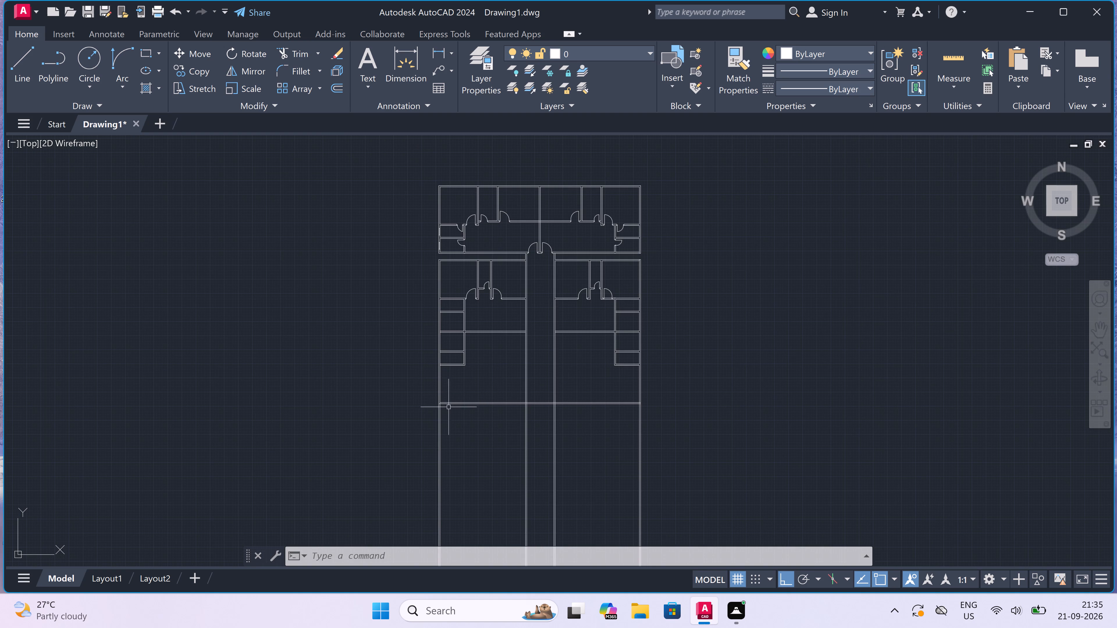
Trim the left-hand outer wall's inner line across the ends of the two lowest stub walls, opening both junctions.
scroll(449, 409, "up", 2)
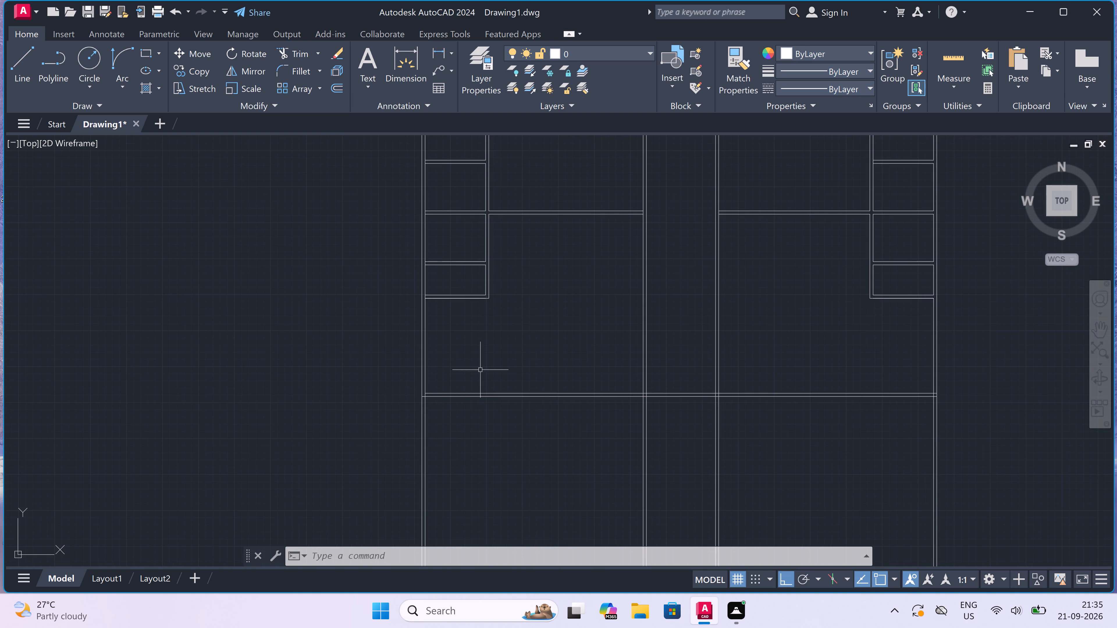
scroll(547, 308, "up", 2)
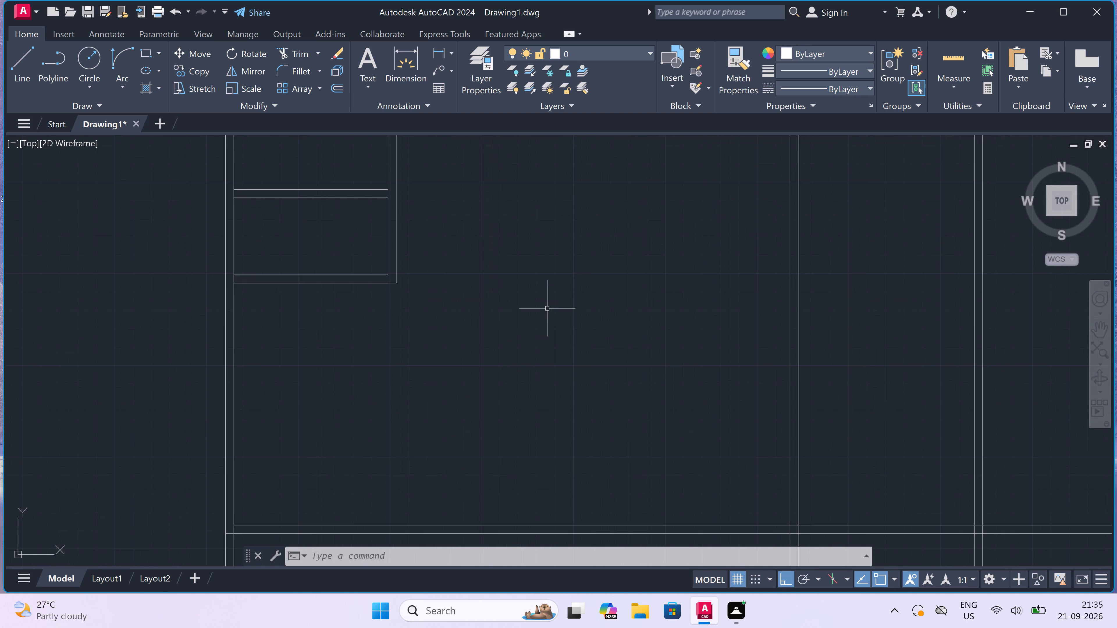
scroll(547, 308, "down", 1)
scroll(494, 345, "up", 1)
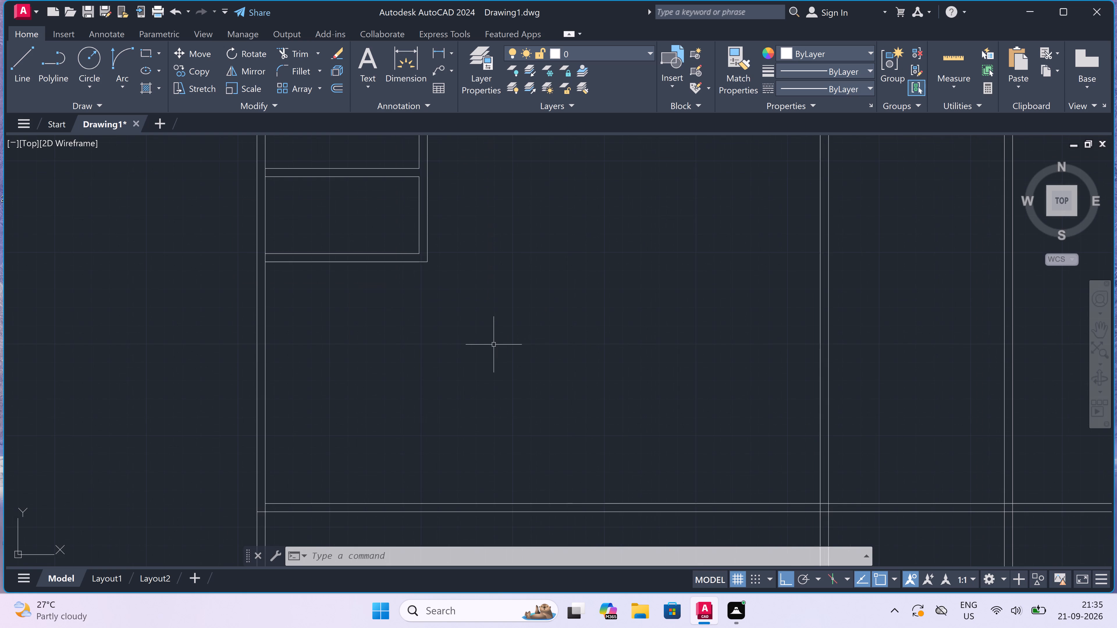
type("tr")
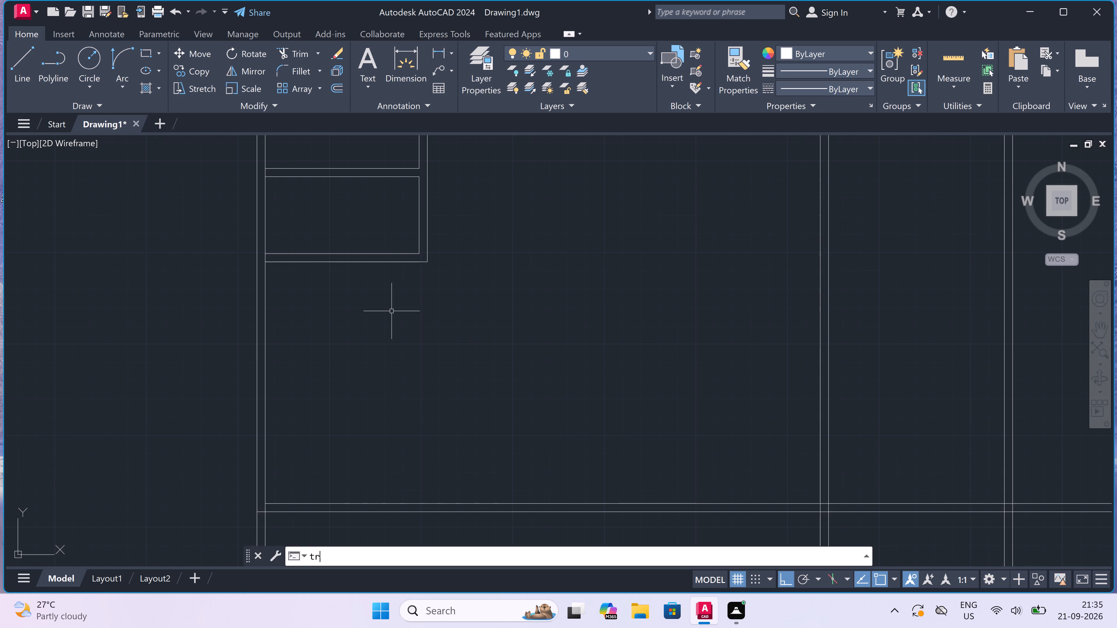
key("space")
scroll(357, 309, "down", 1)
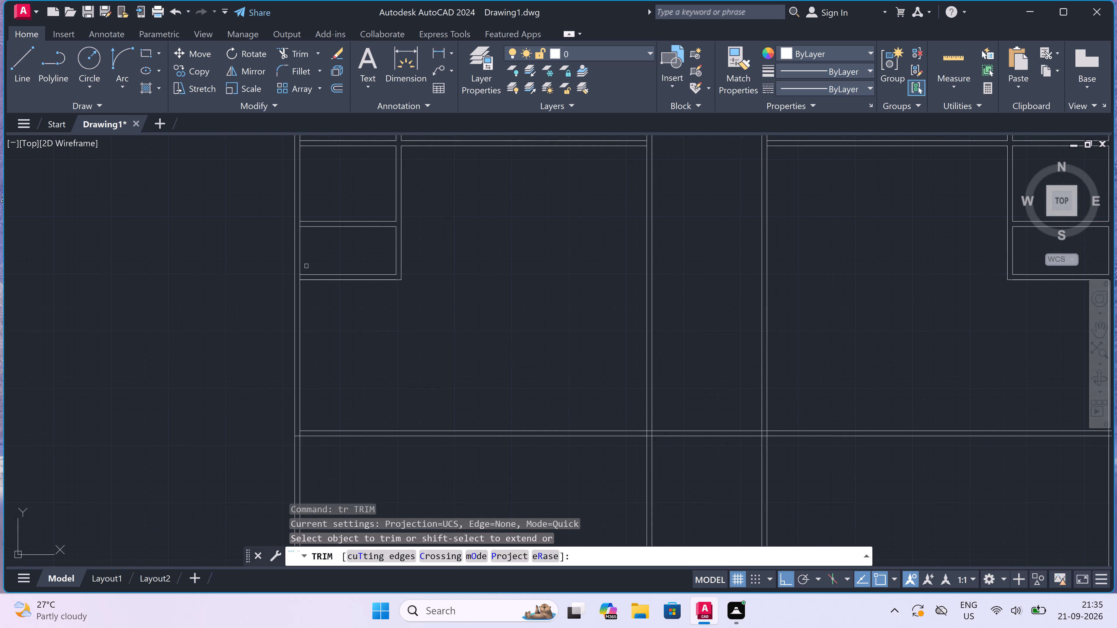
scroll(301, 266, "up", 2)
scroll(291, 292, "up", 2)
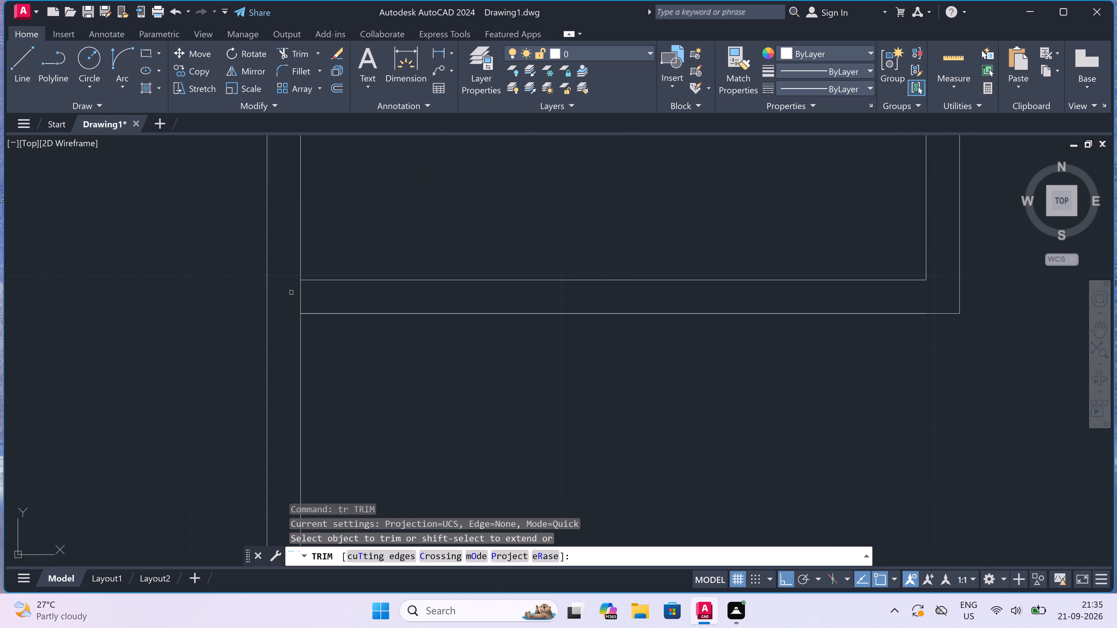
left_click_drag(292, 292, 296, 292)
left_click(334, 293)
scroll(332, 301, "down", 6)
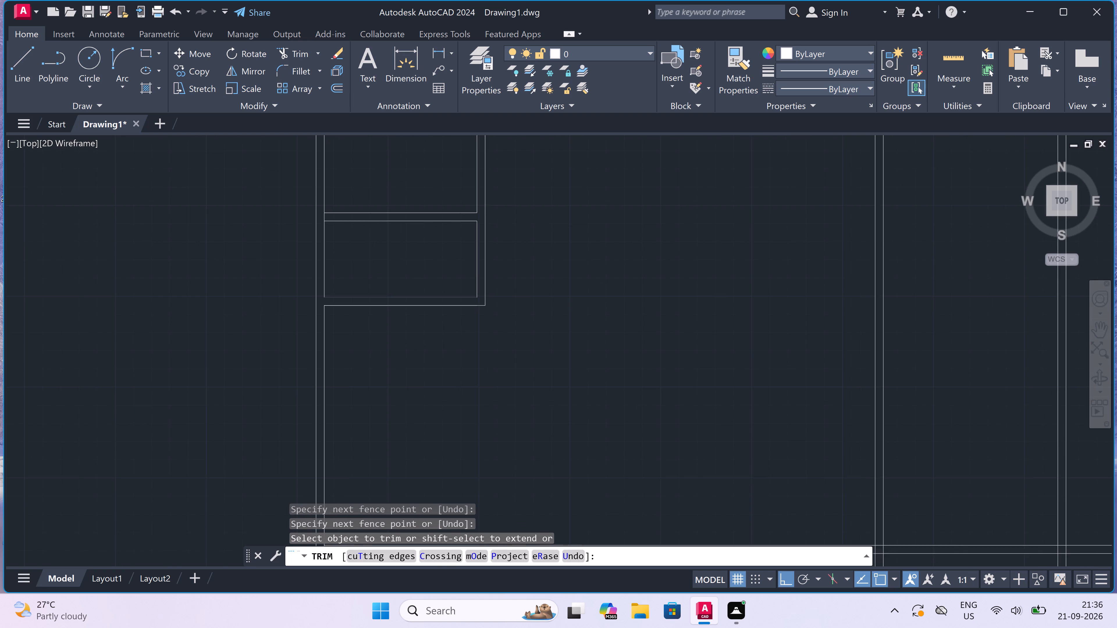
scroll(327, 251, "up", 6)
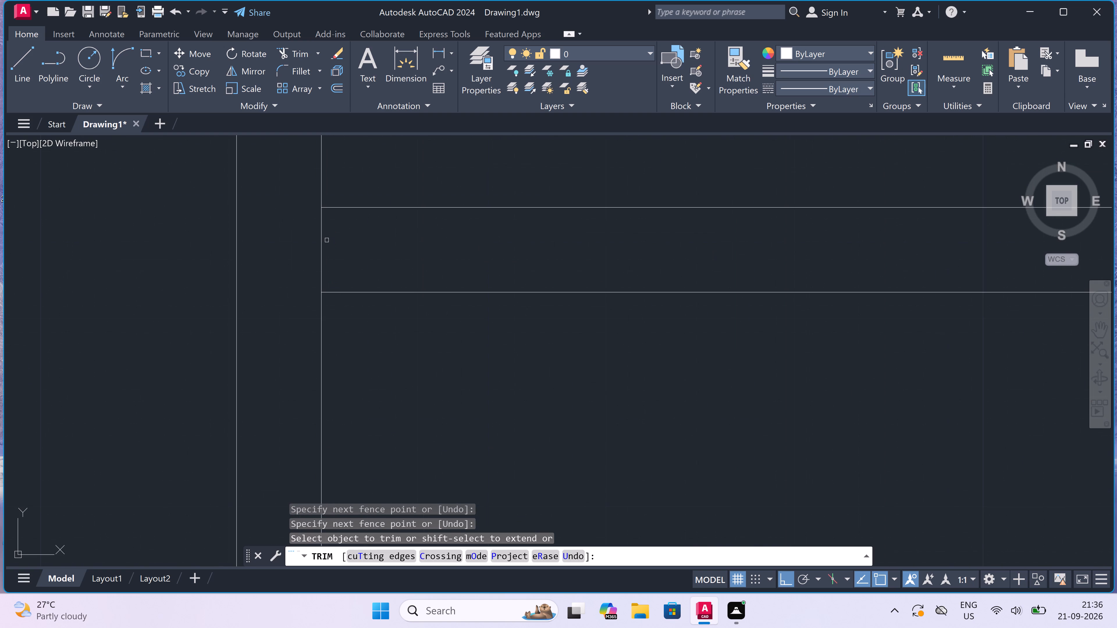
left_click(321, 241)
Trim the left-hand outer wall's inner line where the long horizontal partition and the uppermost stub wall meet it.
scroll(323, 255, "down", 11)
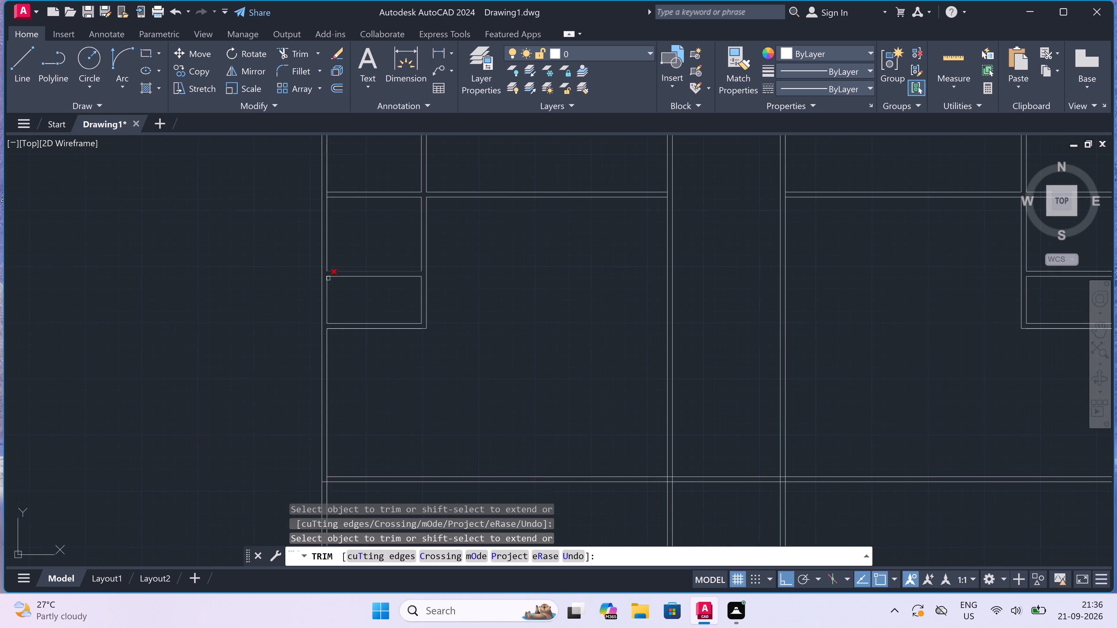
scroll(327, 244, "up", 4)
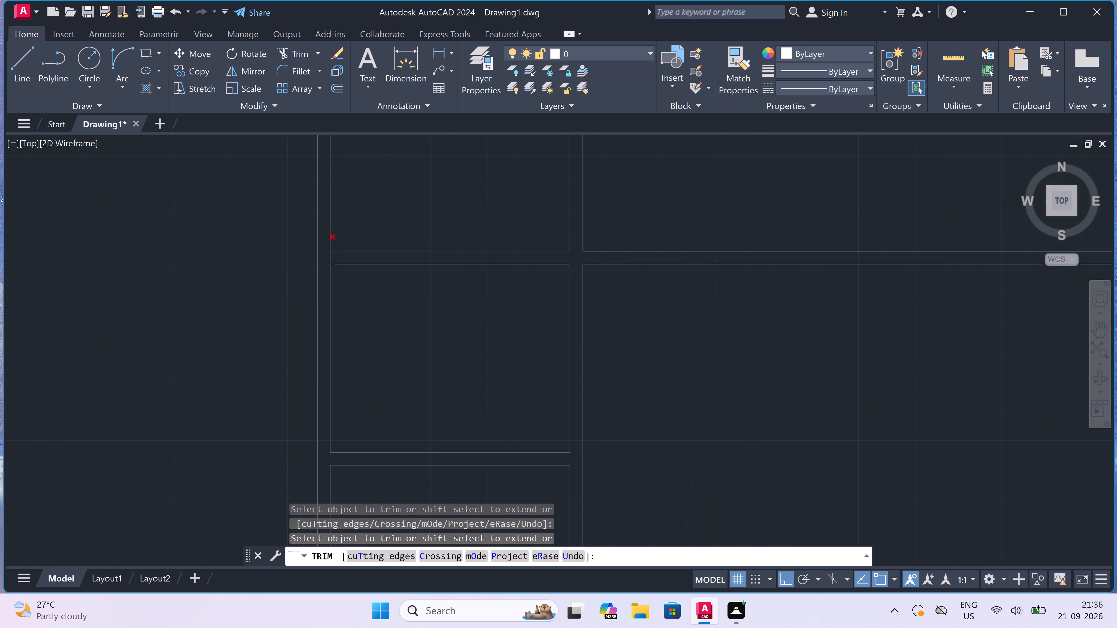
scroll(329, 258, "up", 3)
left_click(329, 258)
scroll(331, 261, "down", 3)
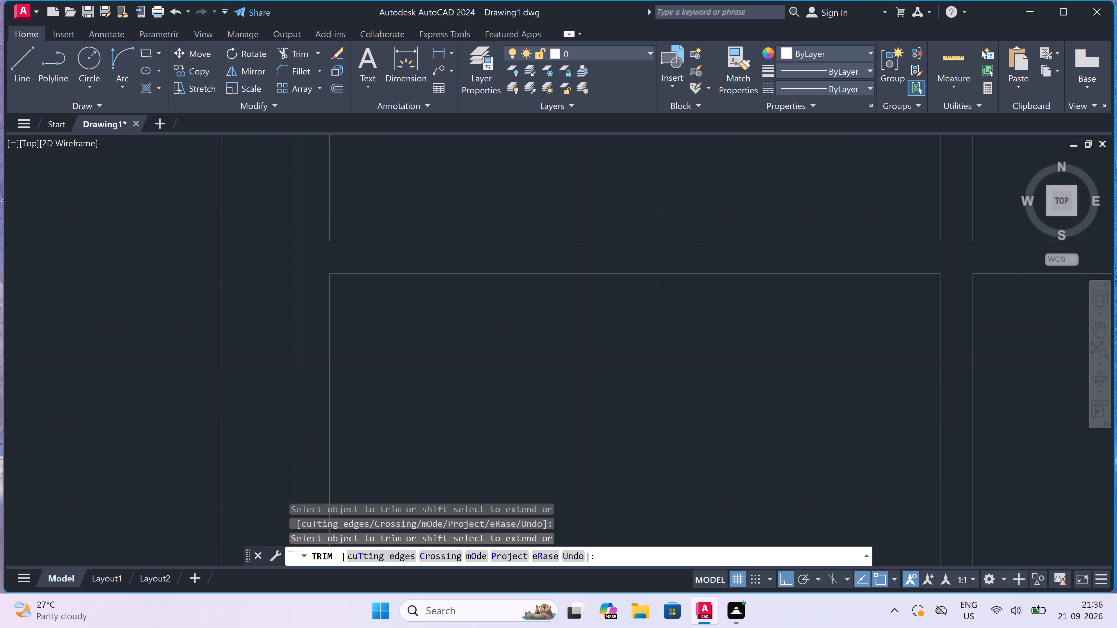
scroll(335, 275, "down", 6)
scroll(336, 256, "up", 3)
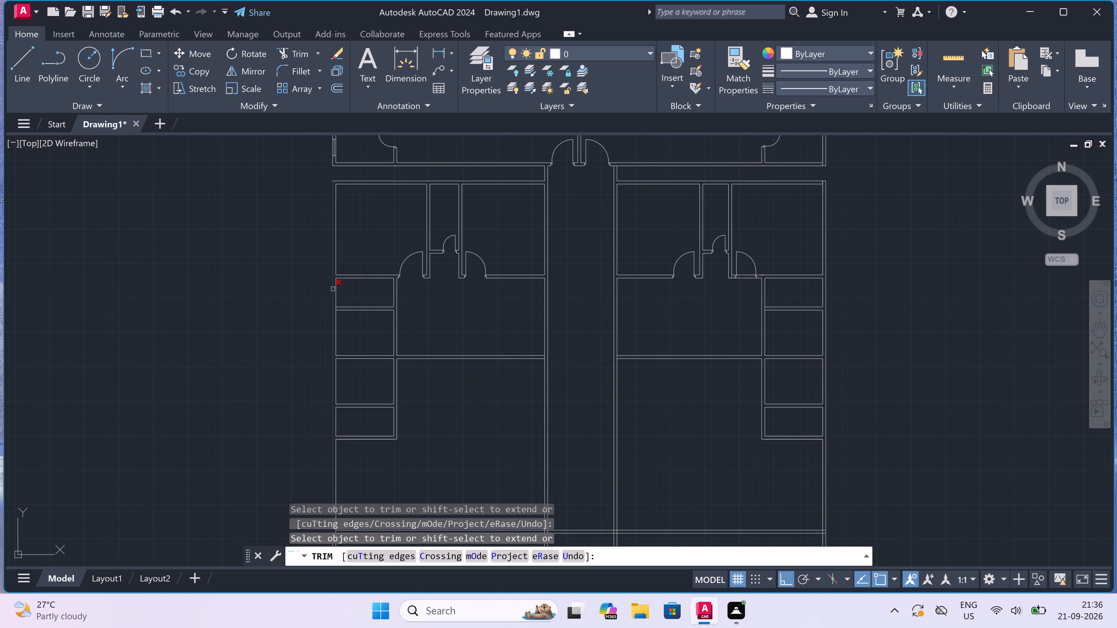
scroll(337, 310, "up", 4)
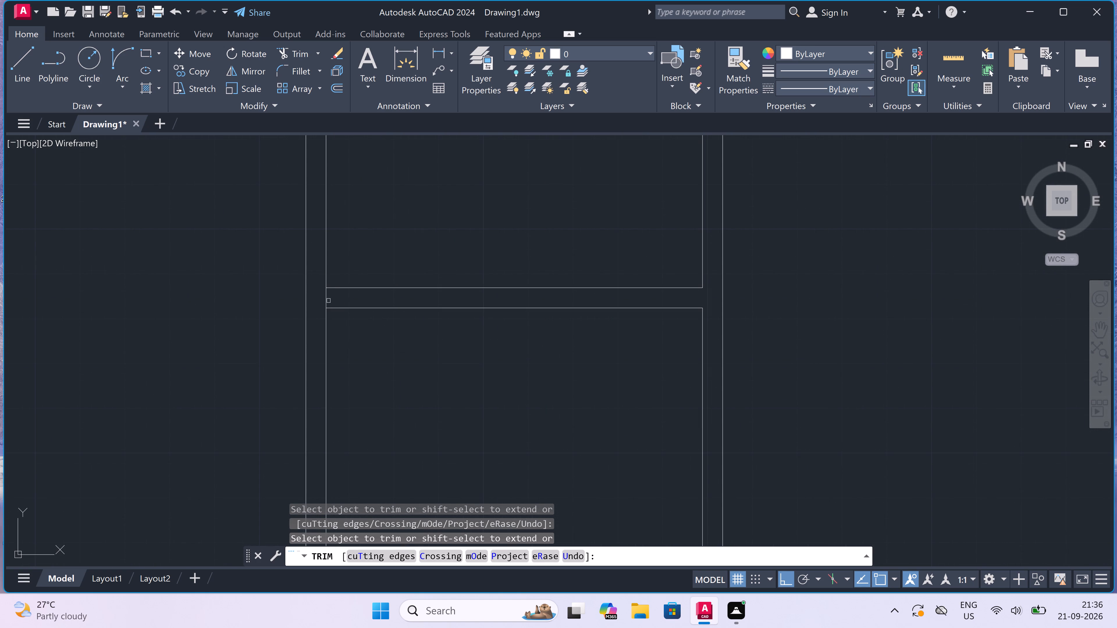
left_click(327, 297)
scroll(327, 297, "down", 5)
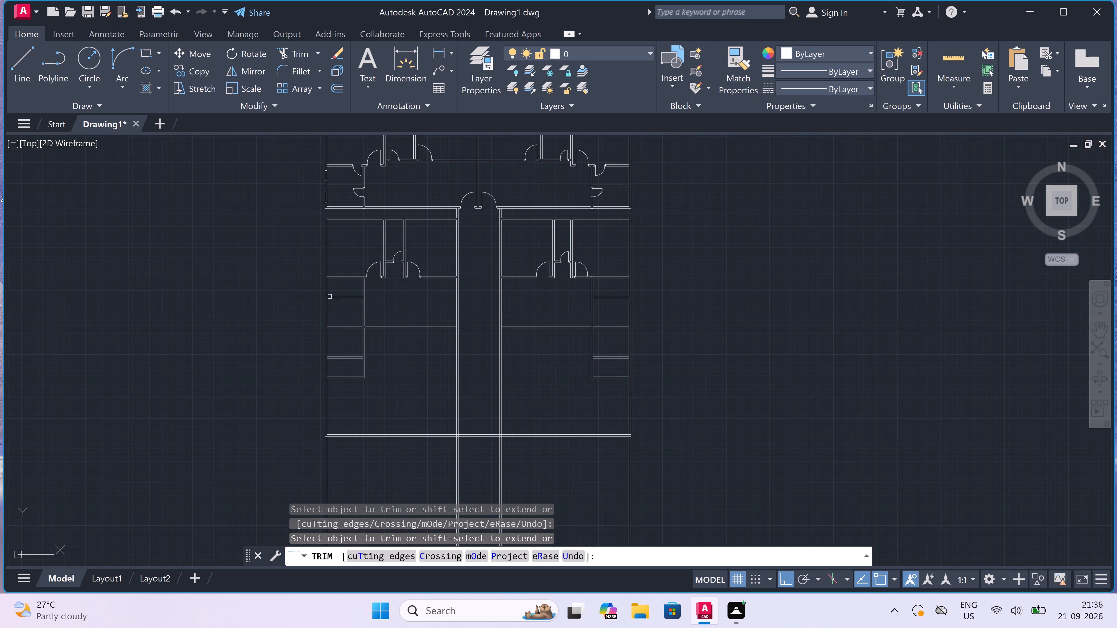
scroll(595, 345, "up", 1)
scroll(508, 362, "down", 2)
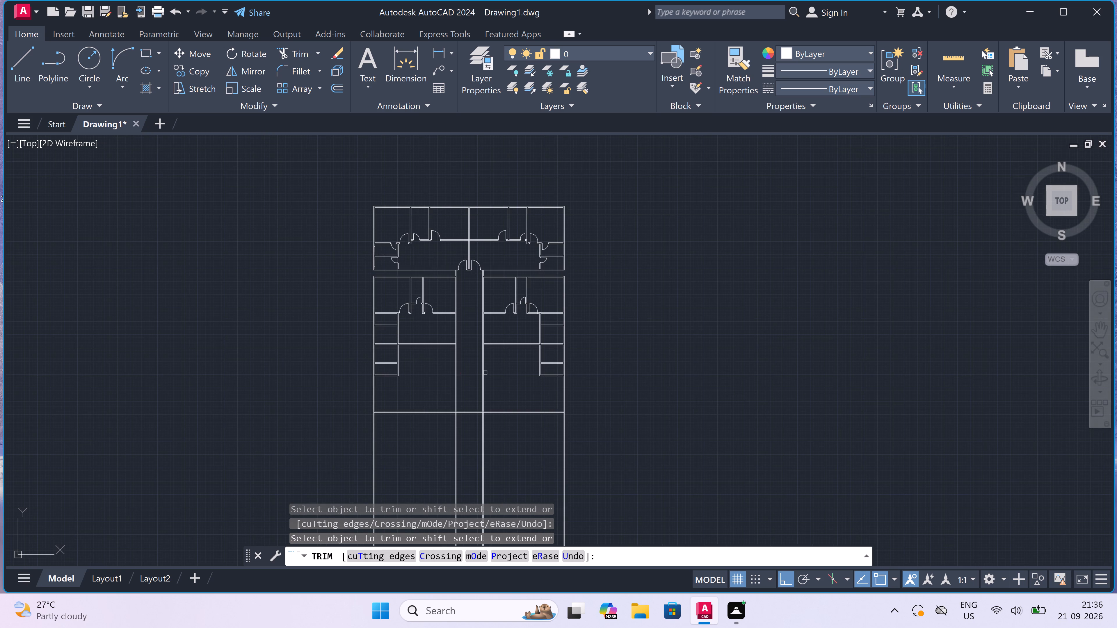
key("Escape")
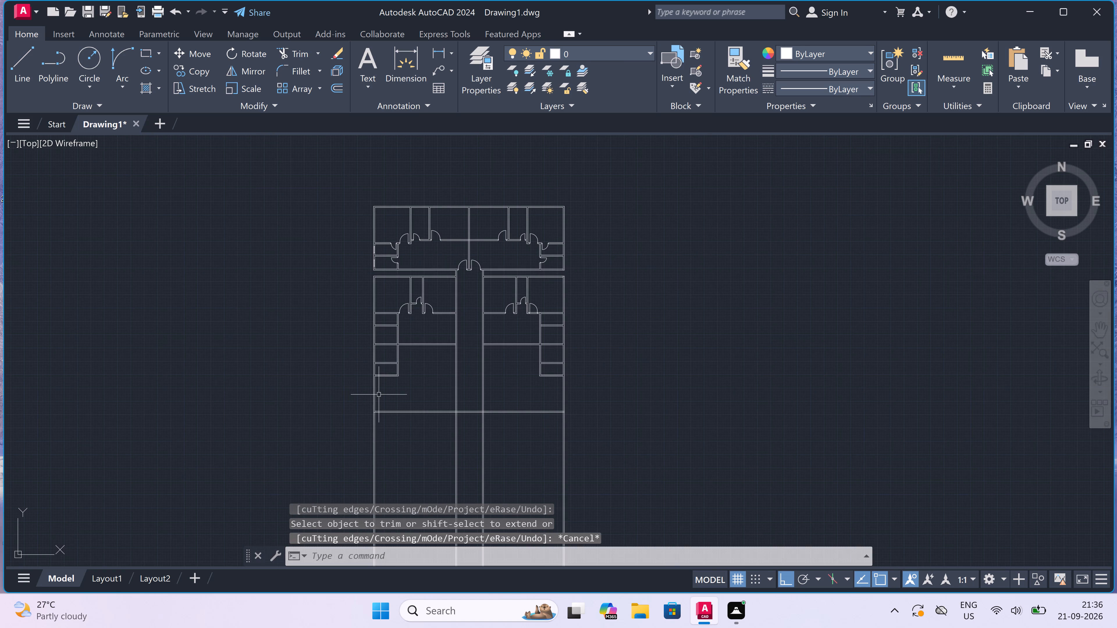
Trim the left-hand outer wall's inner line between the two lines of the full-width horizontal wall below the small rooms.
scroll(376, 402, "up", 3)
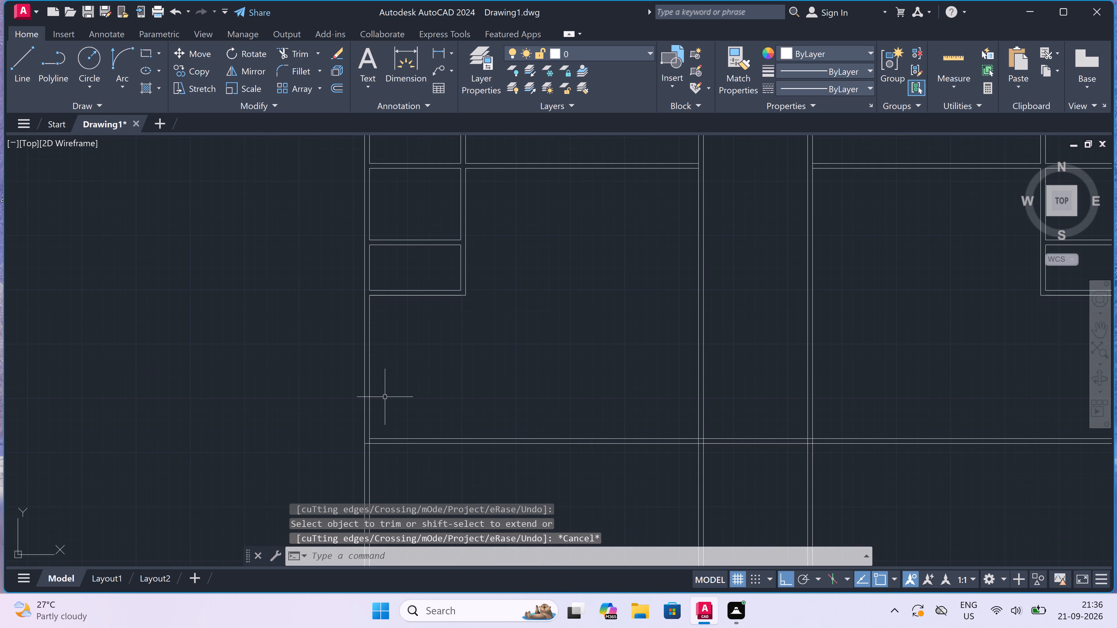
key("space")
scroll(376, 446, "up", 3)
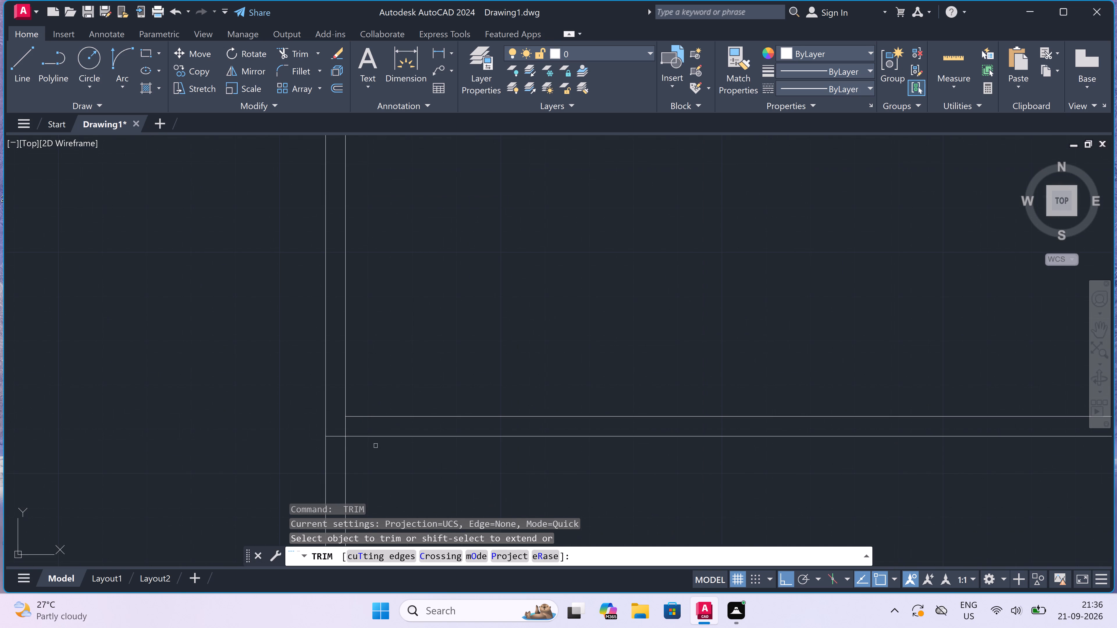
left_click(344, 428)
Trim the full-width wall's upper-line overhang and the right-hand outer wall's inner line where the two walls meet.
scroll(388, 379, "down", 6)
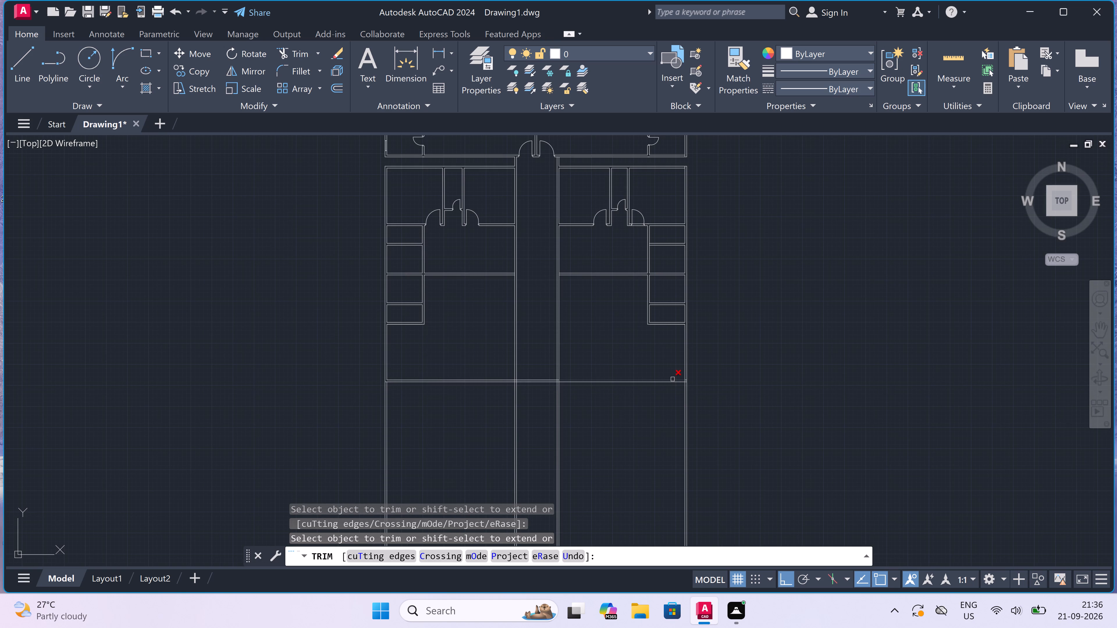
scroll(680, 383, "up", 6)
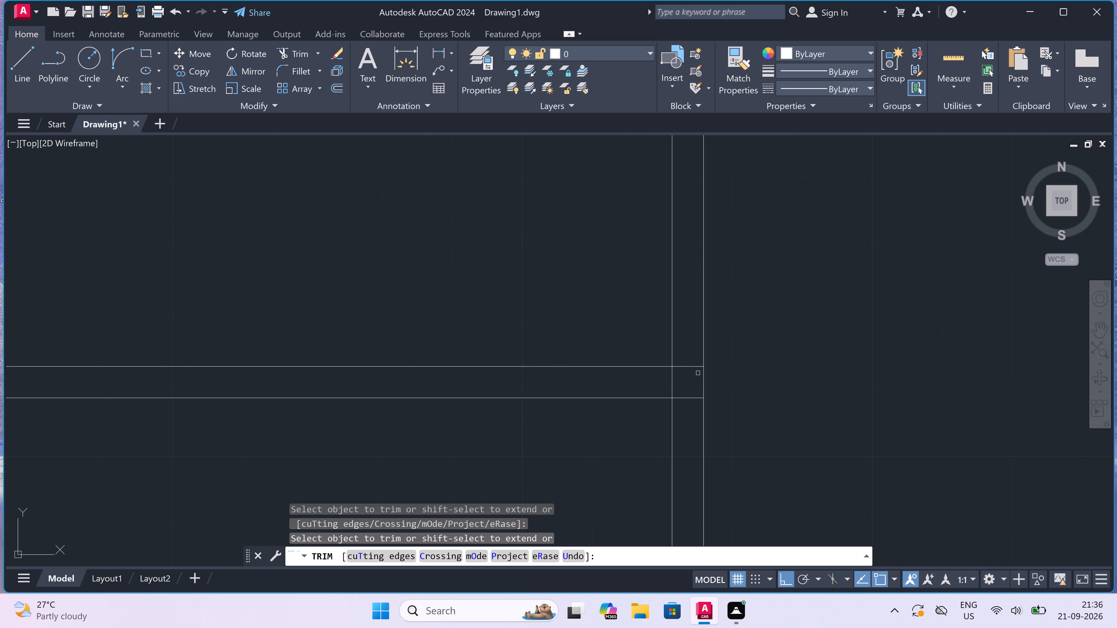
scroll(689, 376, "up", 2)
left_click_drag(686, 350, 682, 367)
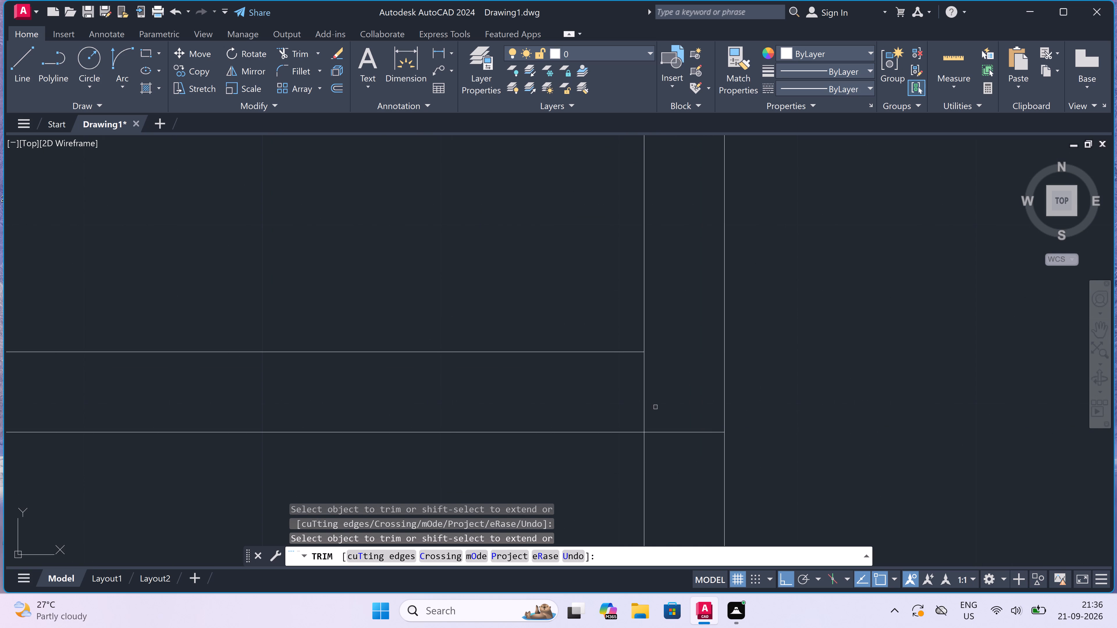
left_click_drag(652, 406, 648, 405)
left_click(617, 404)
scroll(617, 404, "down", 6)
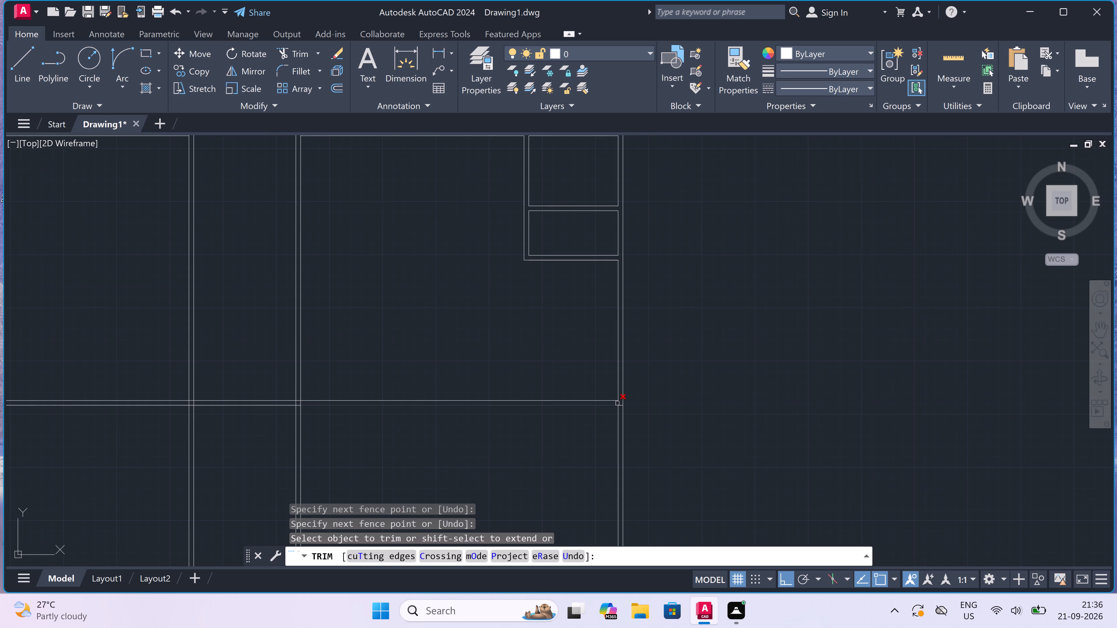
Trim all the vertical wall lines overhanging below the full-width horizontal wall, across both wings and the central corridor.
left_click_drag(682, 431, 660, 444)
scroll(580, 443, "down", 3)
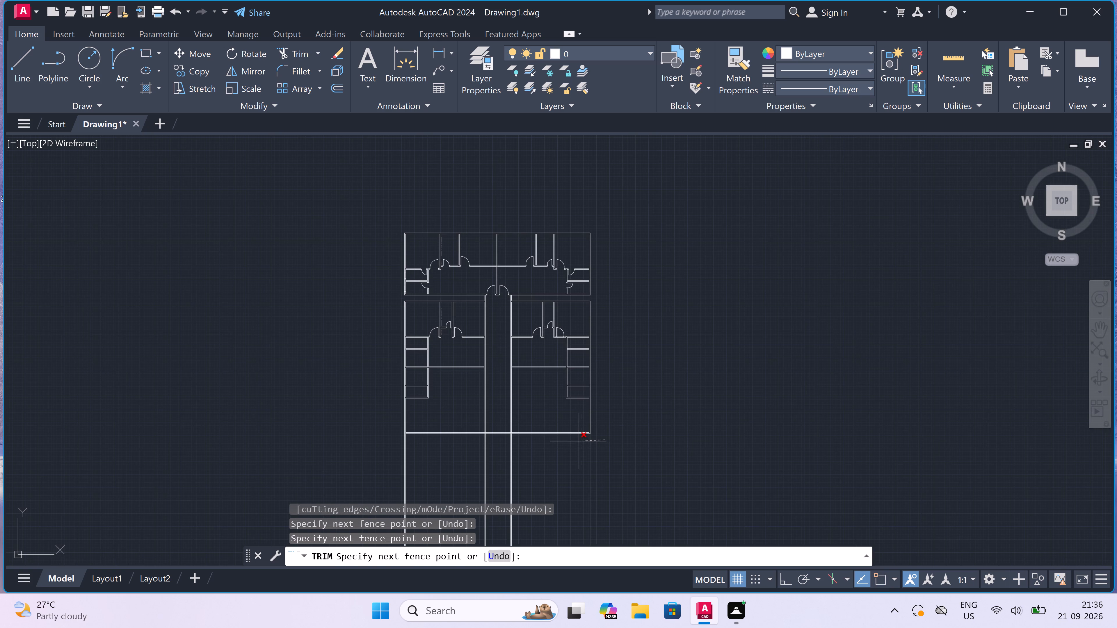
left_click(376, 448)
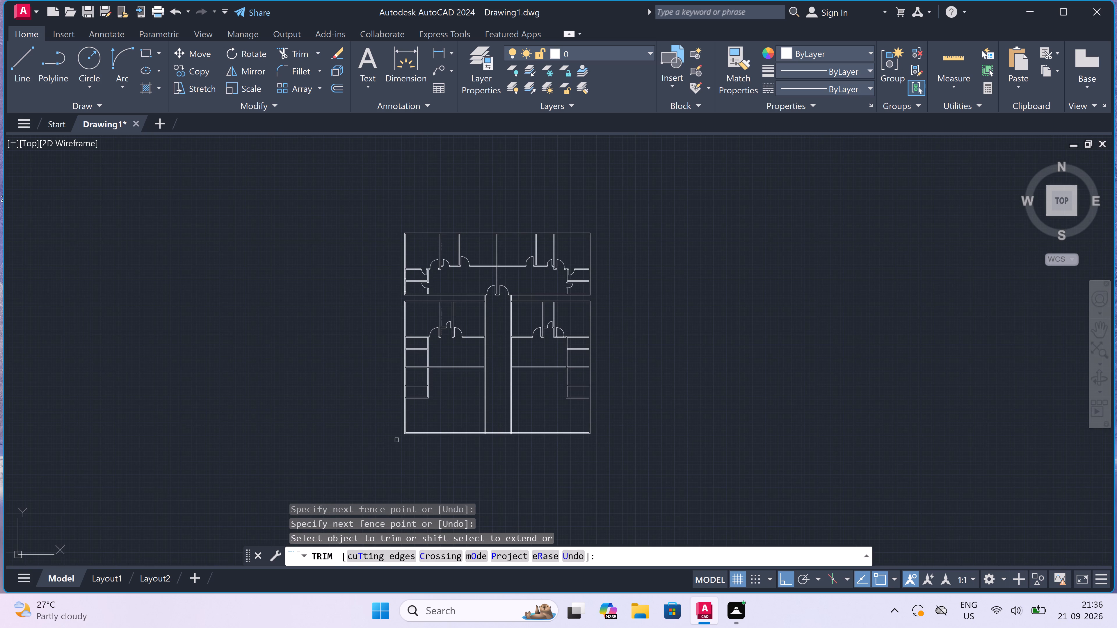
Trim the junction of the left-hand corridor wall and the full-width bottom wall, removing its line ends and opening the bottom wall's upper line.
scroll(403, 438, "up", 1)
scroll(565, 422, "up", 2)
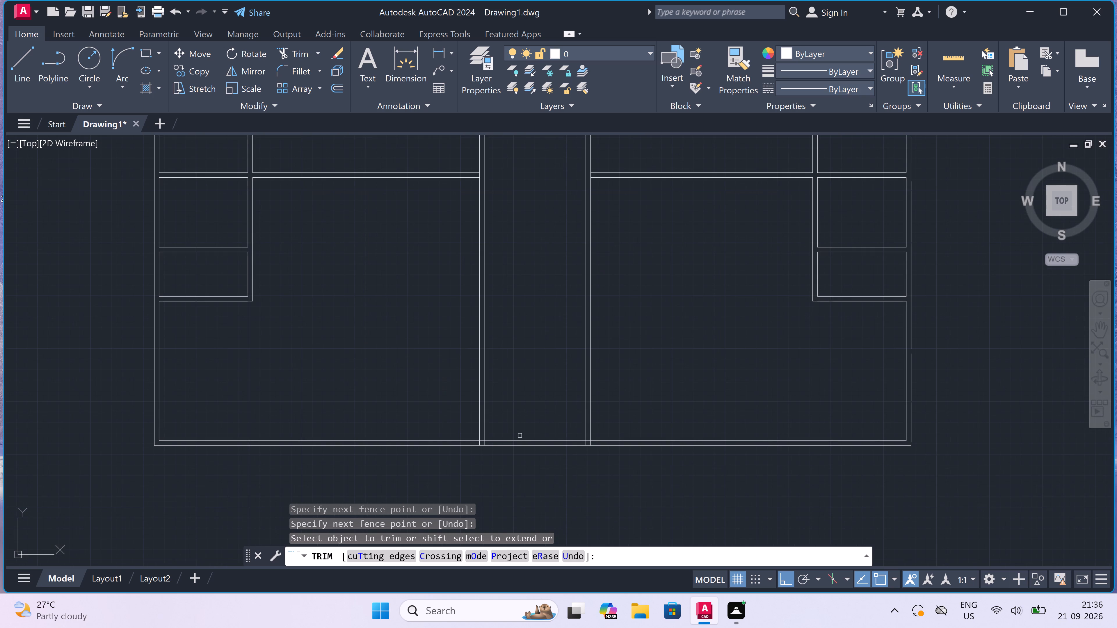
scroll(482, 447, "up", 4)
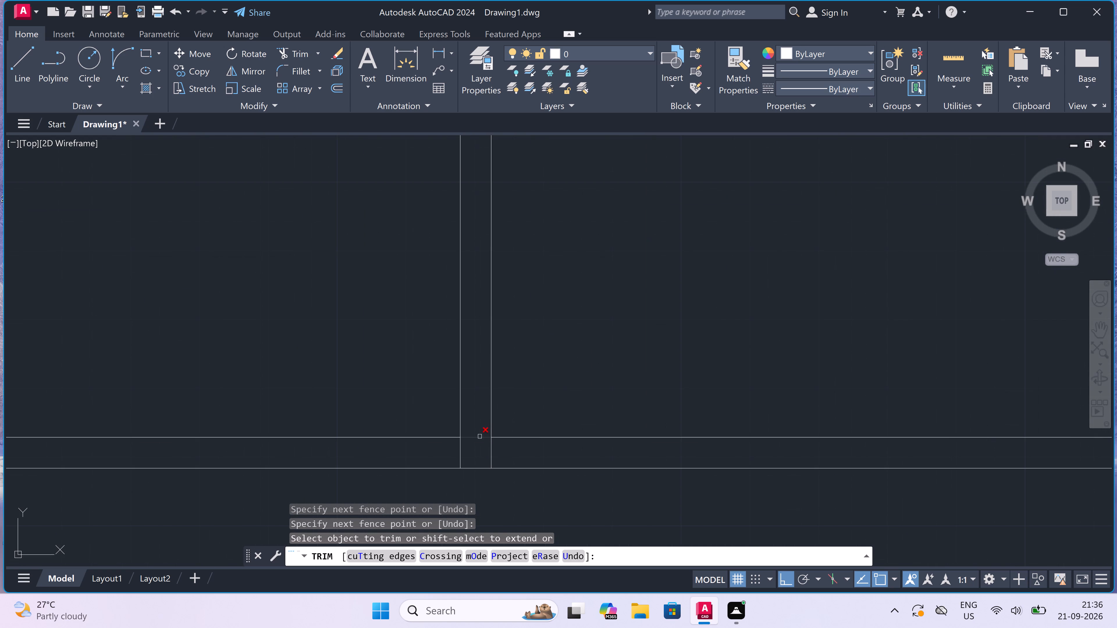
left_click_drag(410, 452, 453, 451)
left_click_drag(514, 450, 537, 448)
left_click_drag(476, 450, 477, 442)
left_click(485, 406)
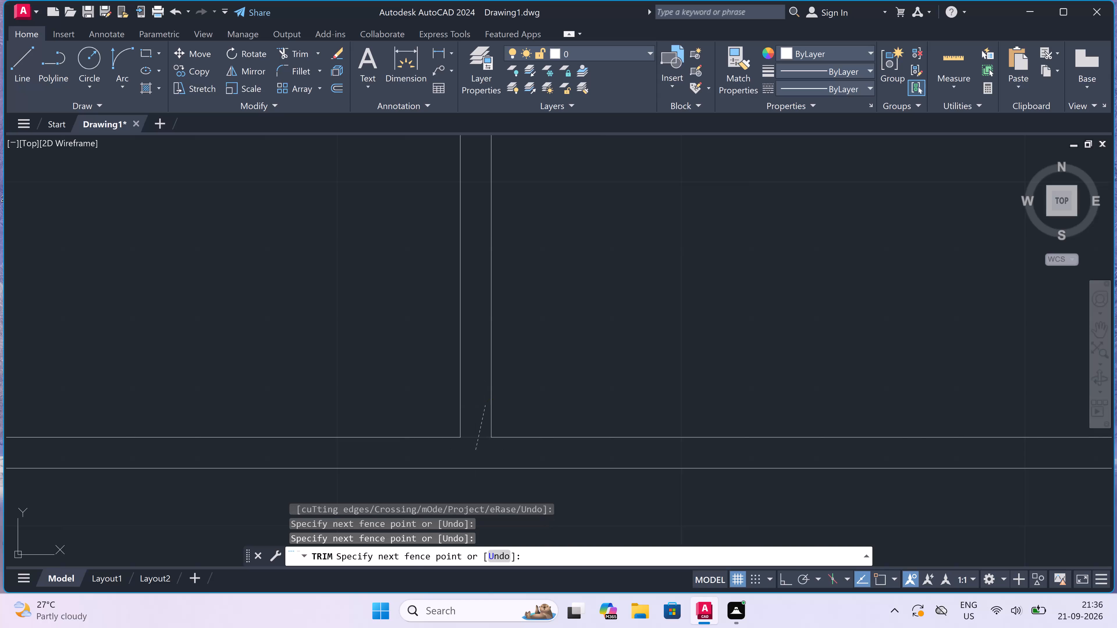
Trim the junction of the right-hand corridor wall and the full-width bottom wall, removing its line ends and opening the bottom wall's upper line.
scroll(485, 406, "down", 4)
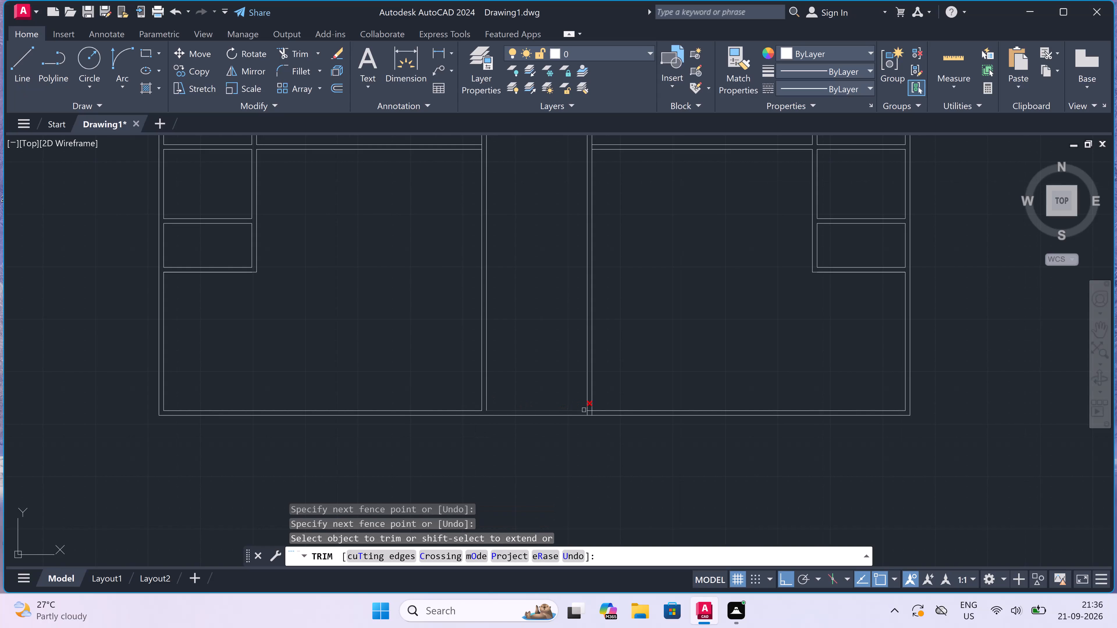
scroll(585, 410, "up", 5)
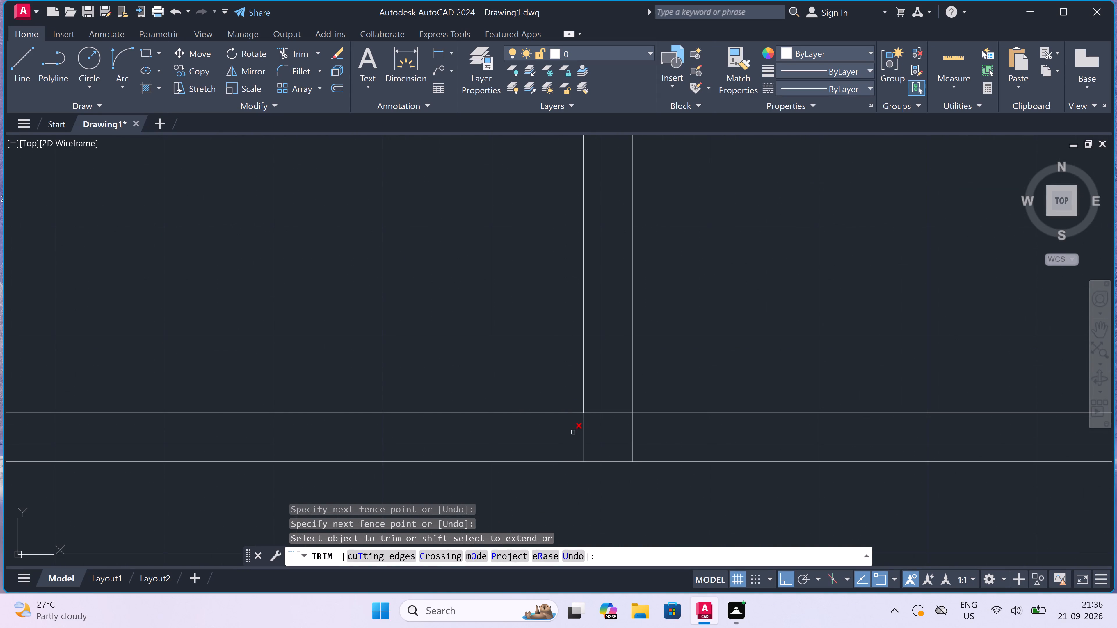
left_click_drag(563, 439, 571, 439)
left_click_drag(670, 426, 666, 427)
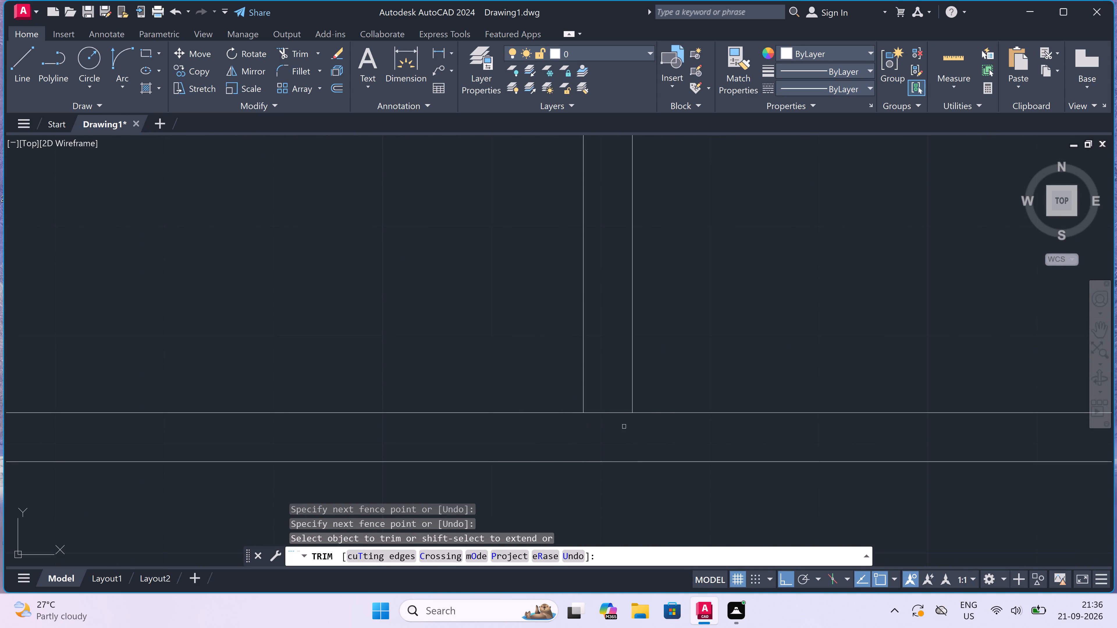
left_click(624, 427)
left_click(615, 392)
key("Escape")
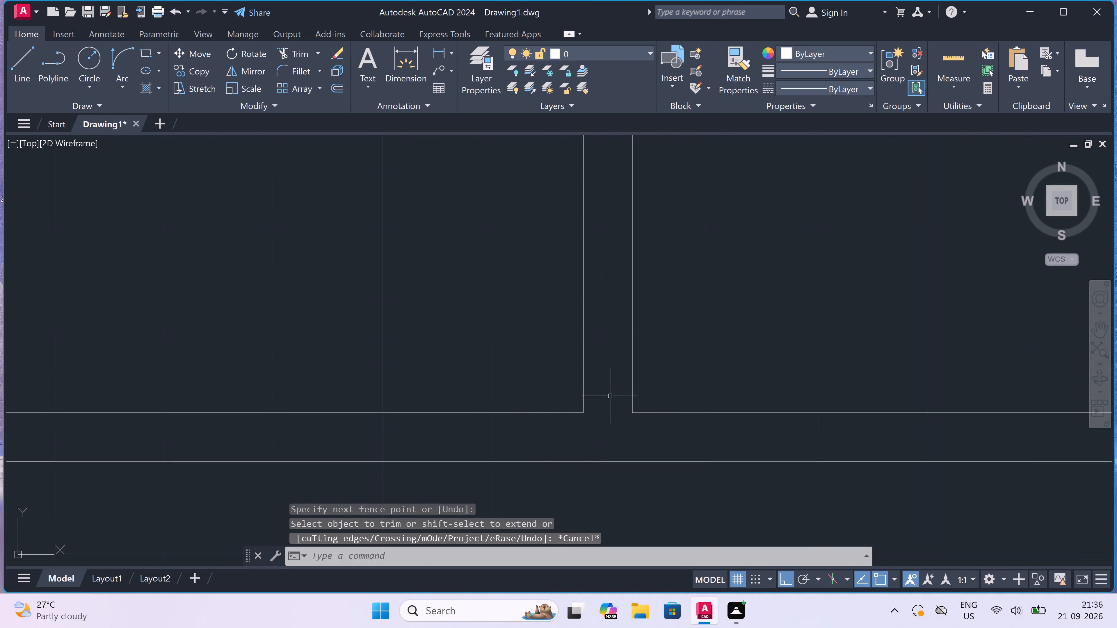
Offset the left-hand outer wall's inner line 11' toward the corridor in the room below the small rooms.
scroll(520, 411, "down", 7)
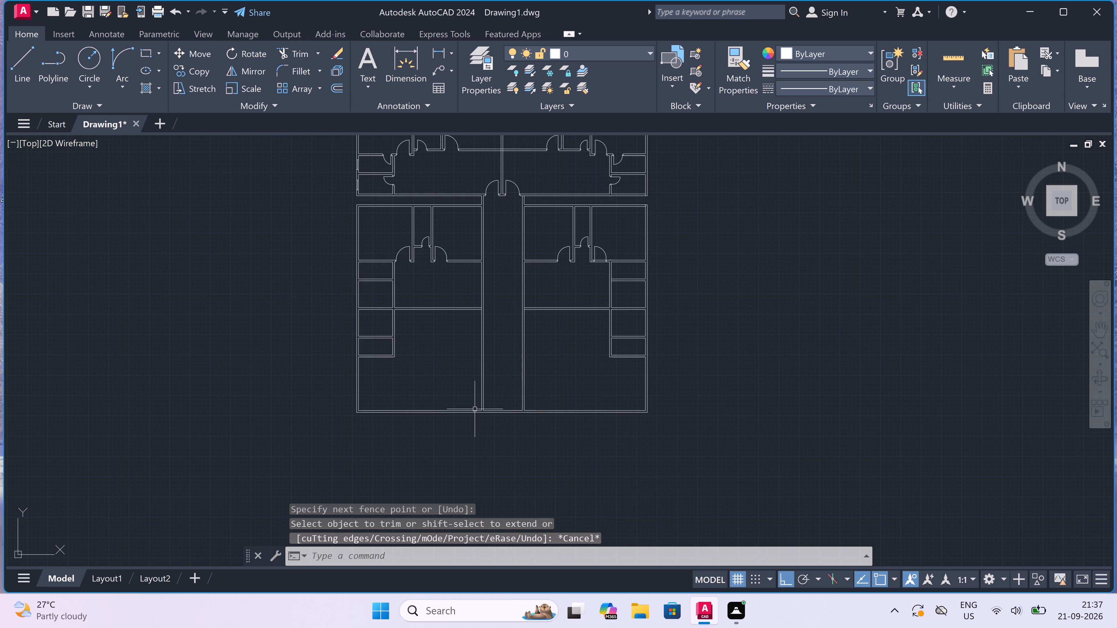
scroll(415, 399, "down", 2)
scroll(369, 396, "up", 3)
scroll(501, 370, "up", 2)
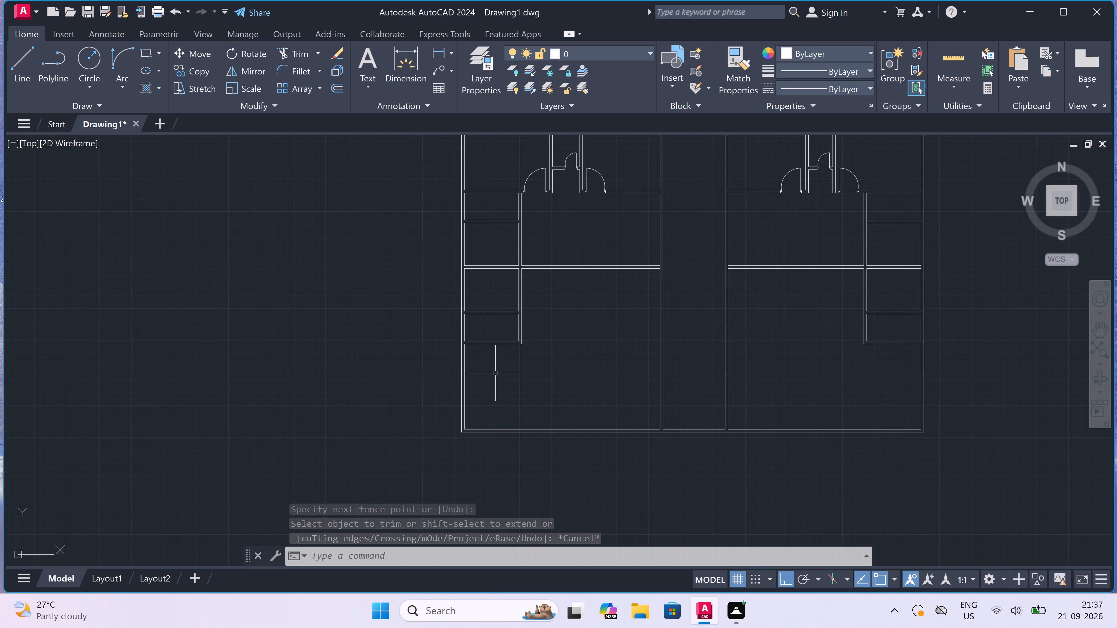
scroll(504, 366, "down", 2)
scroll(505, 367, "up", 1)
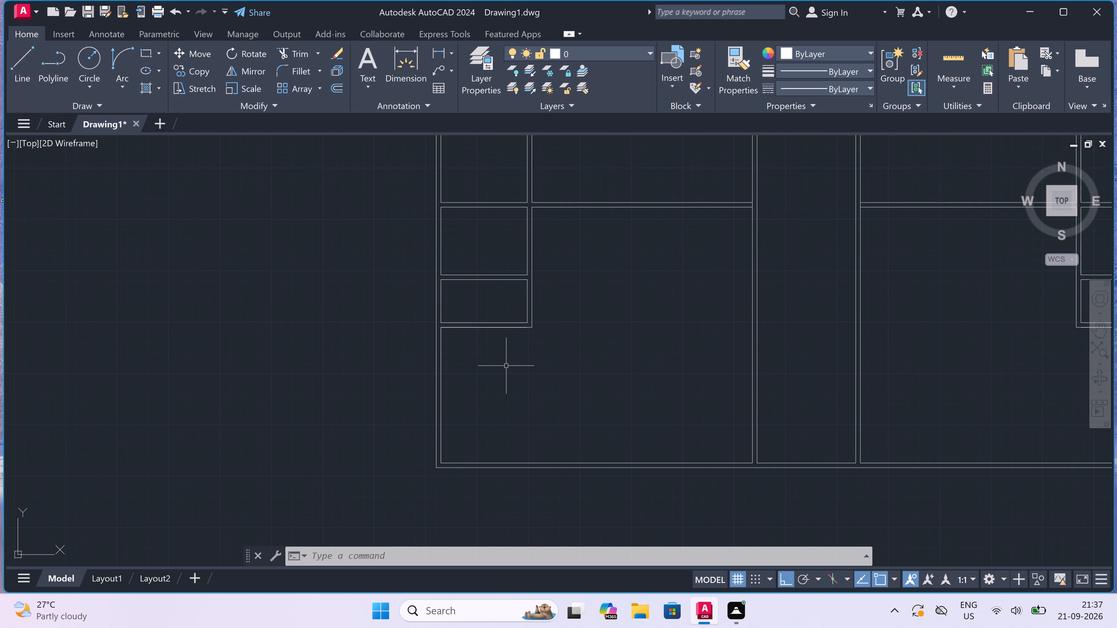
type("o")
key("space")
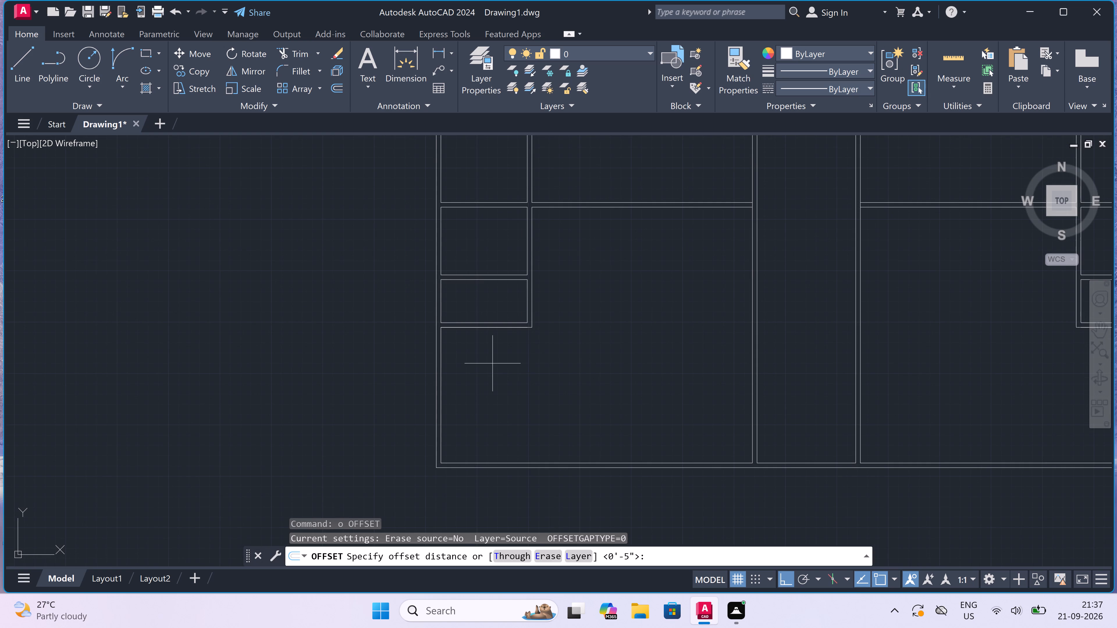
left_click_drag(444, 366, 451, 368)
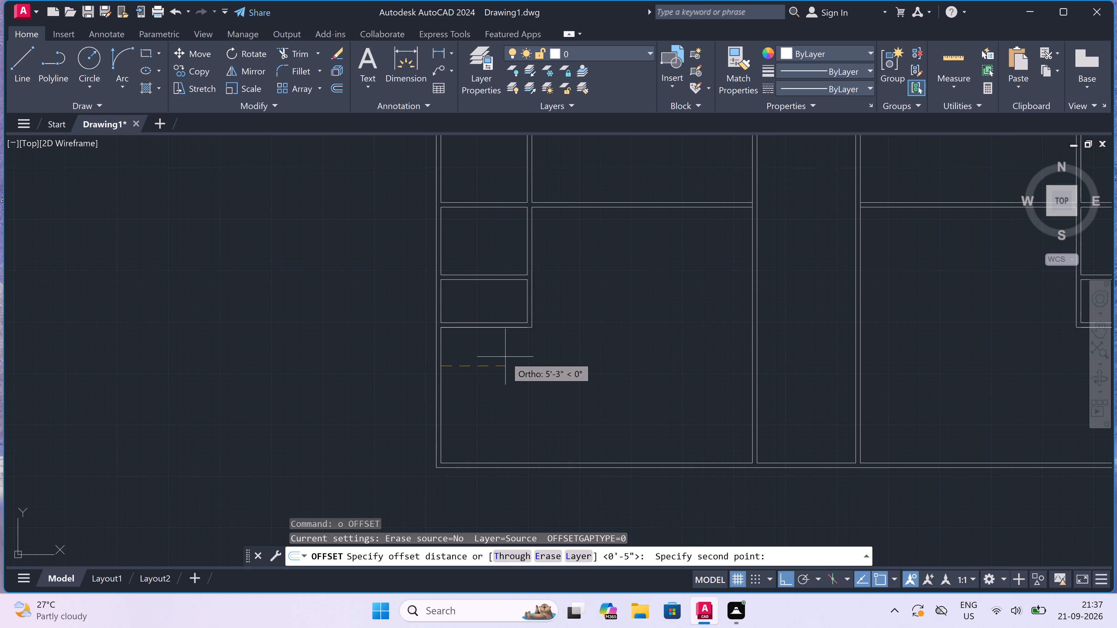
type("11")
type("'")
key("space")
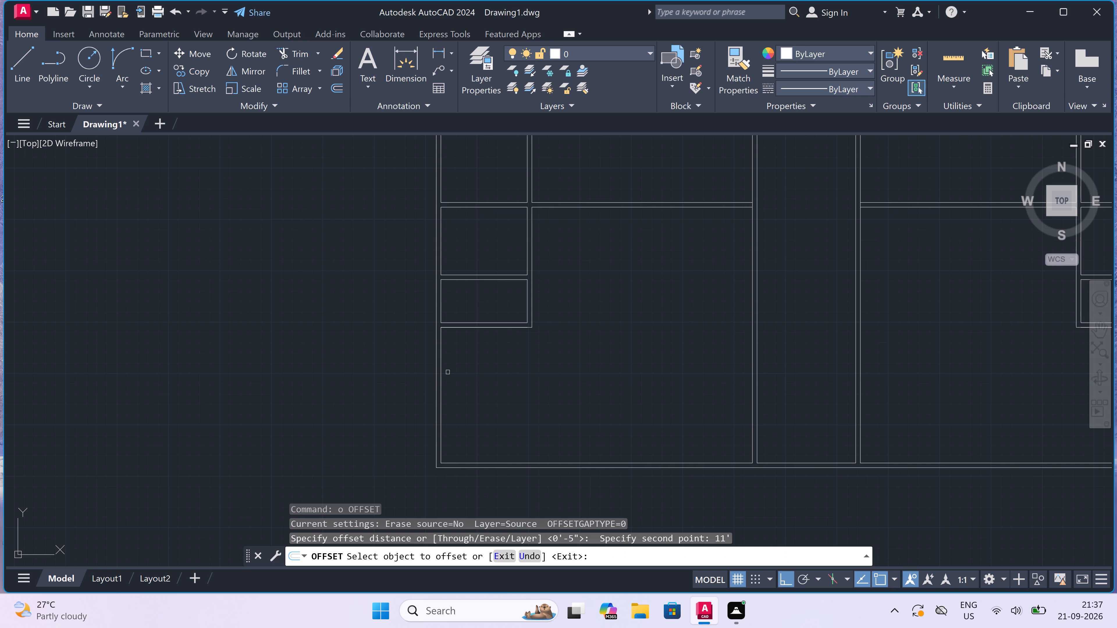
left_click_drag(441, 366, 459, 368)
left_click(512, 369)
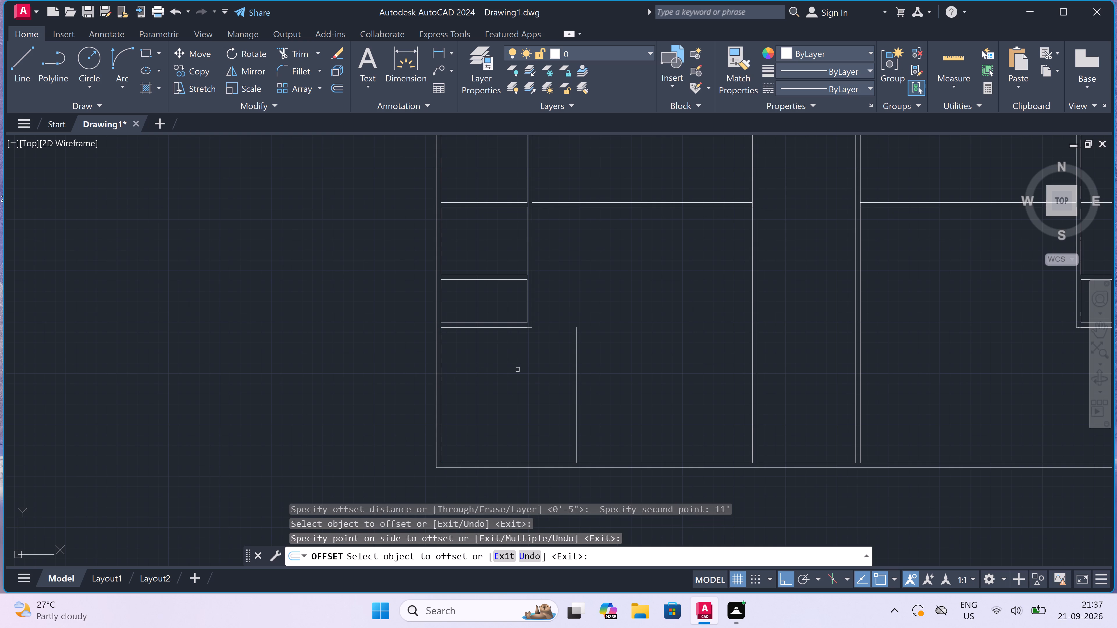
key("Escape")
Offset the new vertical partition line 4.5" toward the corridor to give the partition its thickness.
key("space")
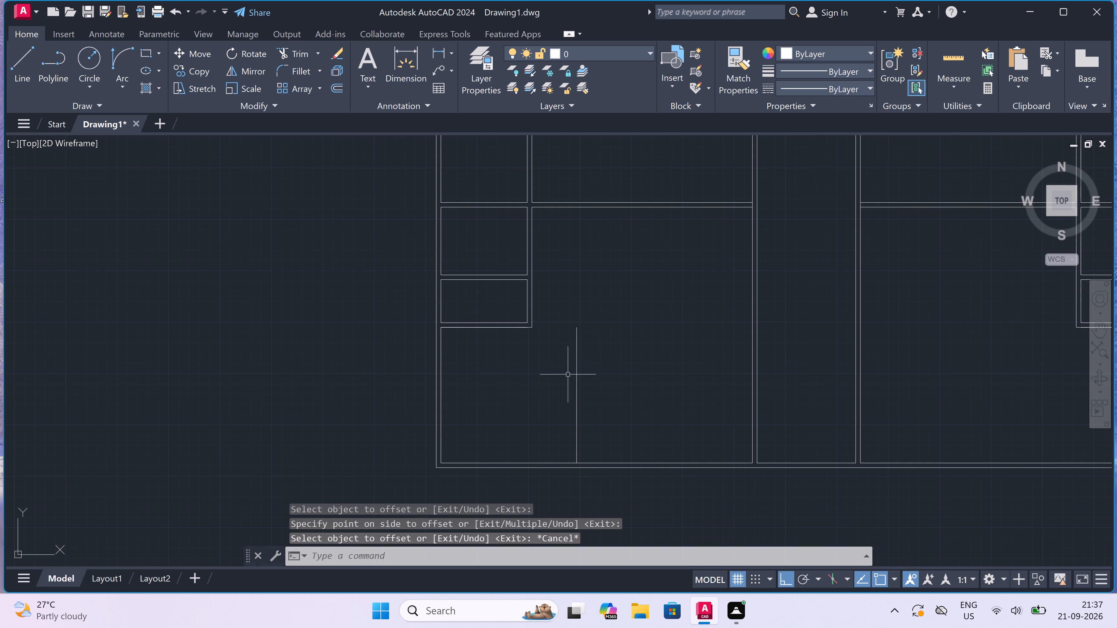
left_click_drag(577, 374, 585, 374)
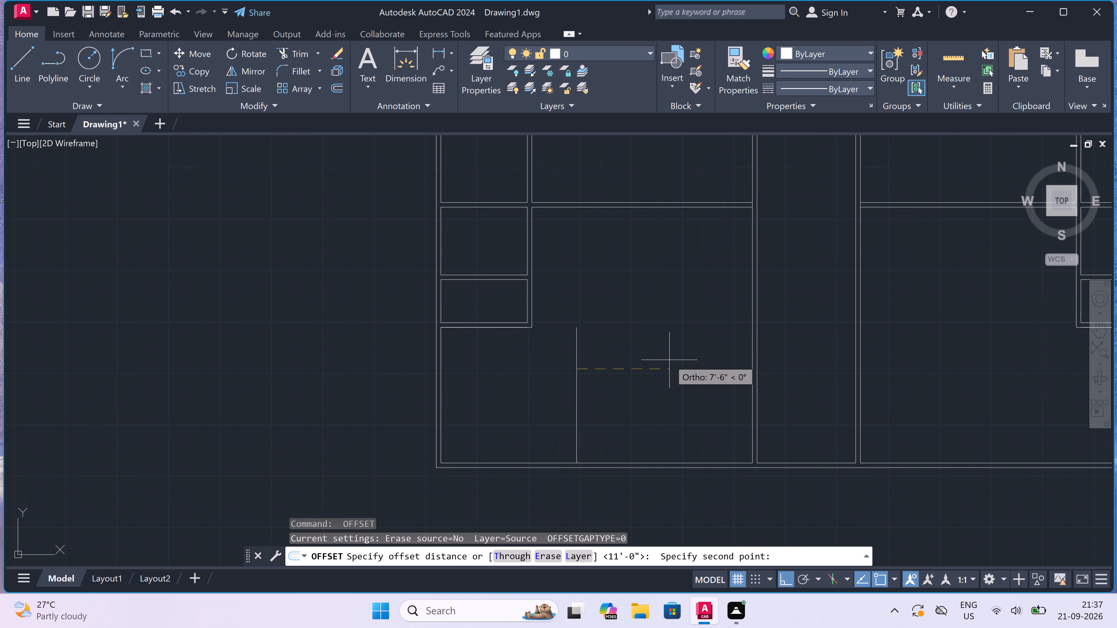
type("4.5\"")
key("space")
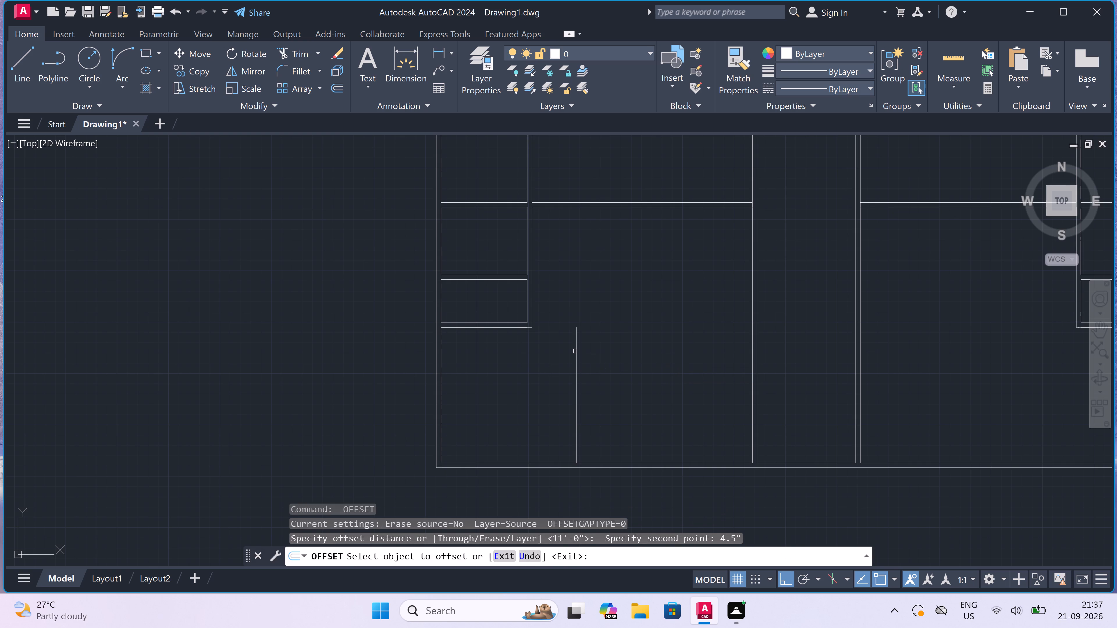
left_click_drag(577, 343, 588, 340)
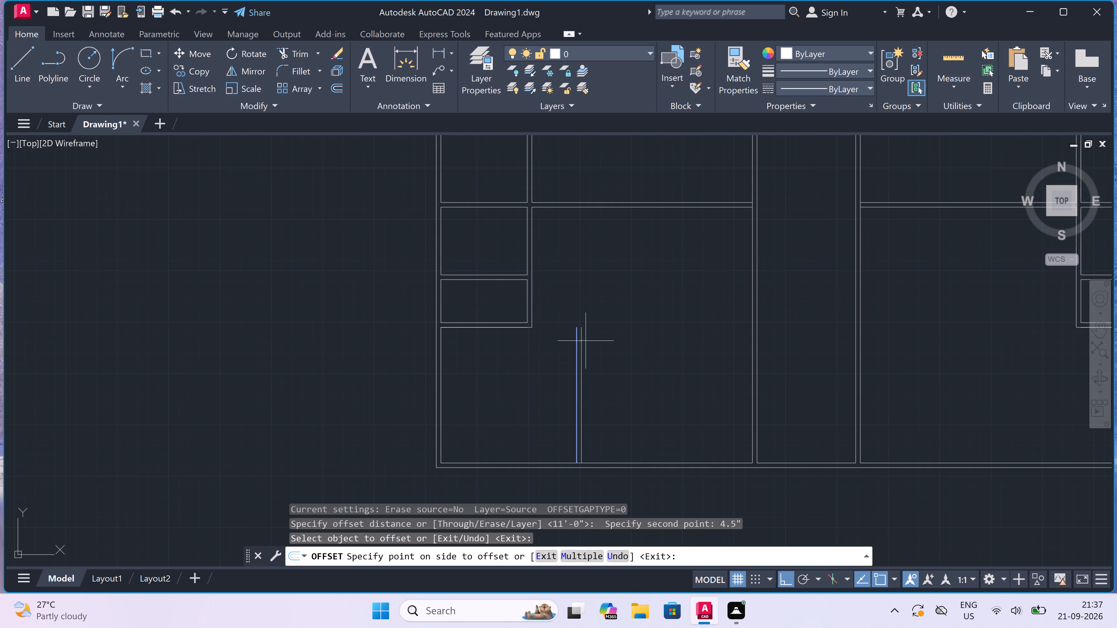
left_click(595, 340)
key("space")
Offset the partition's corridor-side line 3'6" toward the corridor to start a second vertical partition.
key("space")
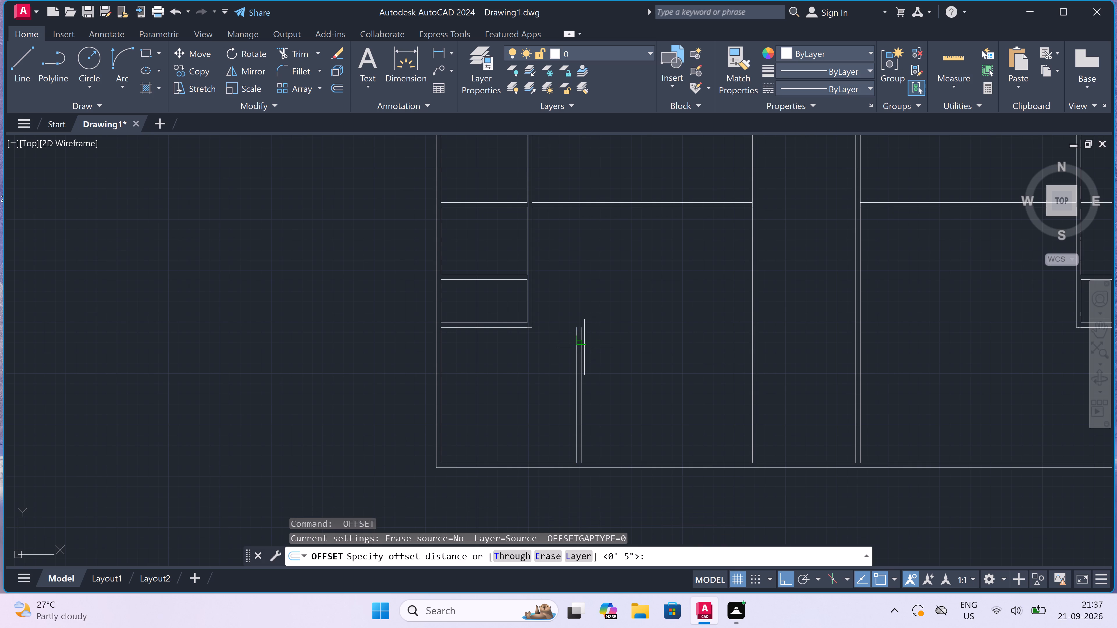
left_click_drag(584, 347, 587, 347)
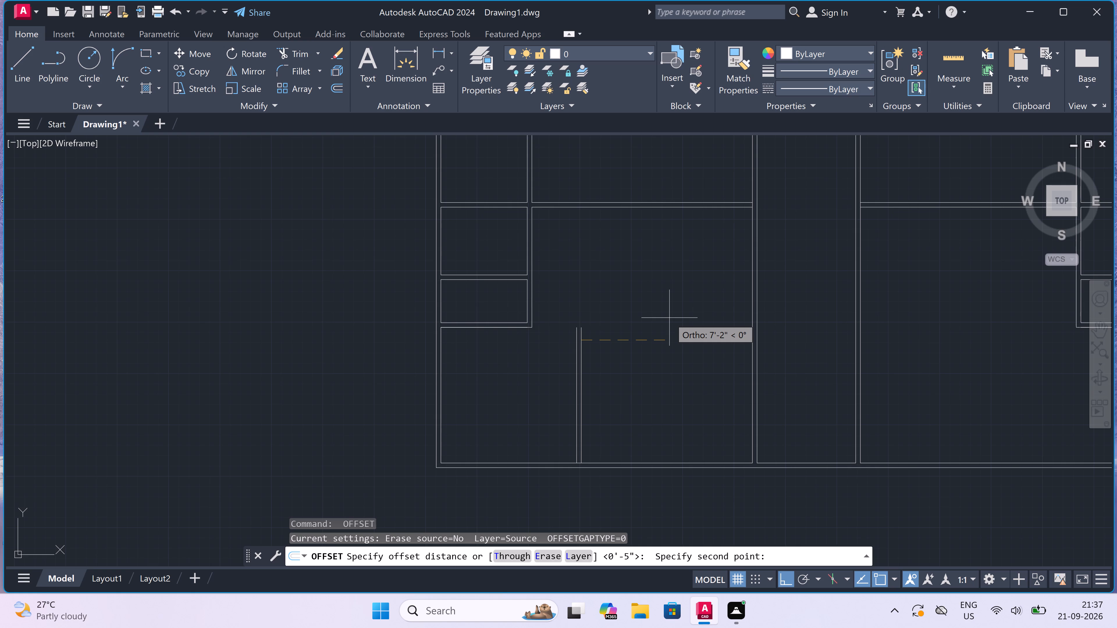
type("3'6\"")
key("space")
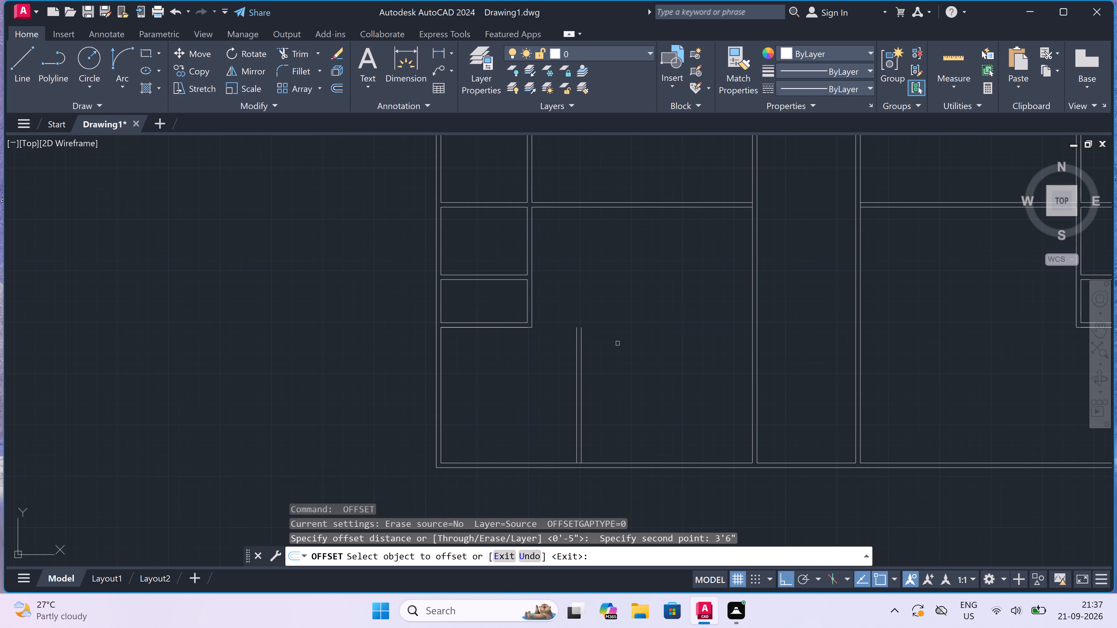
left_click_drag(582, 347, 586, 347)
left_click(595, 345)
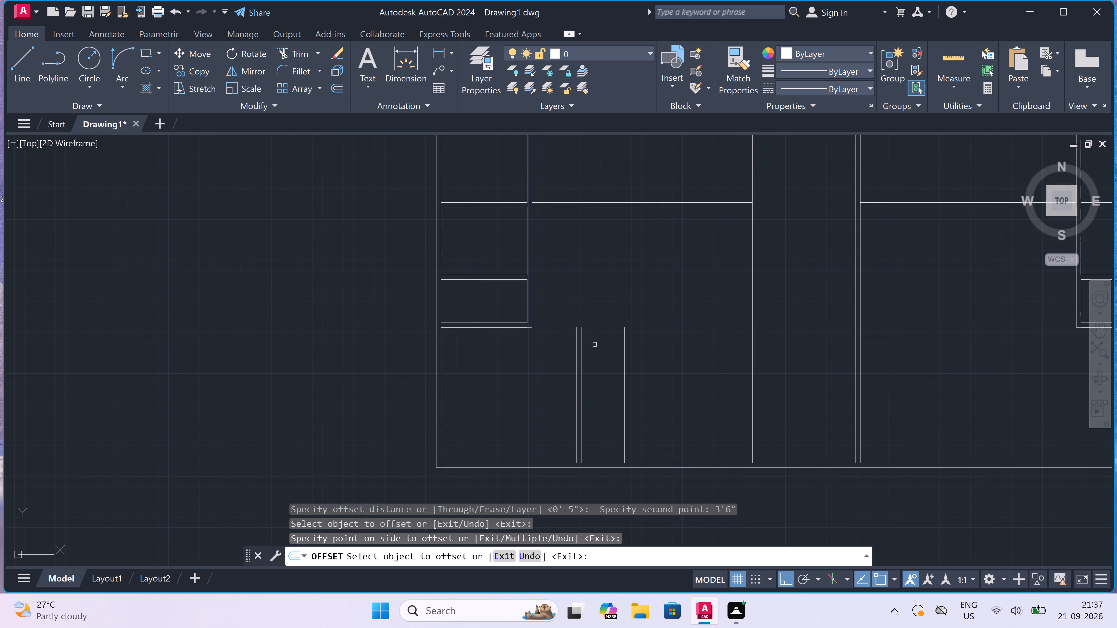
scroll(596, 345, "down", 2)
scroll(623, 352, "up", 2)
key("Escape")
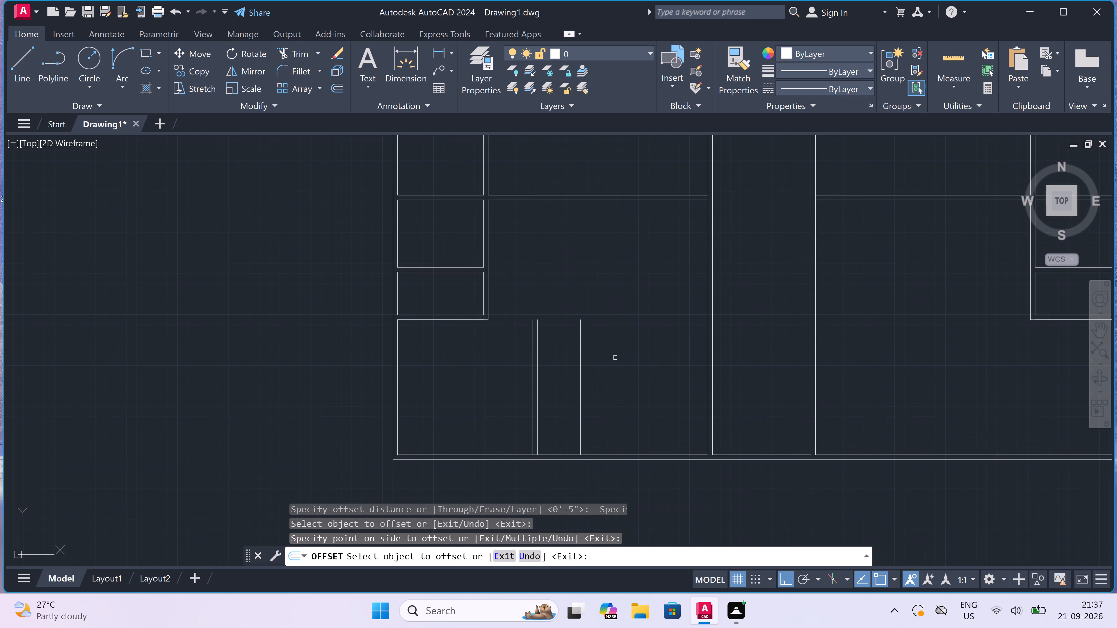
Offset the second partition's line 4.5" toward the corridor to complete its wall thickness.
key("space")
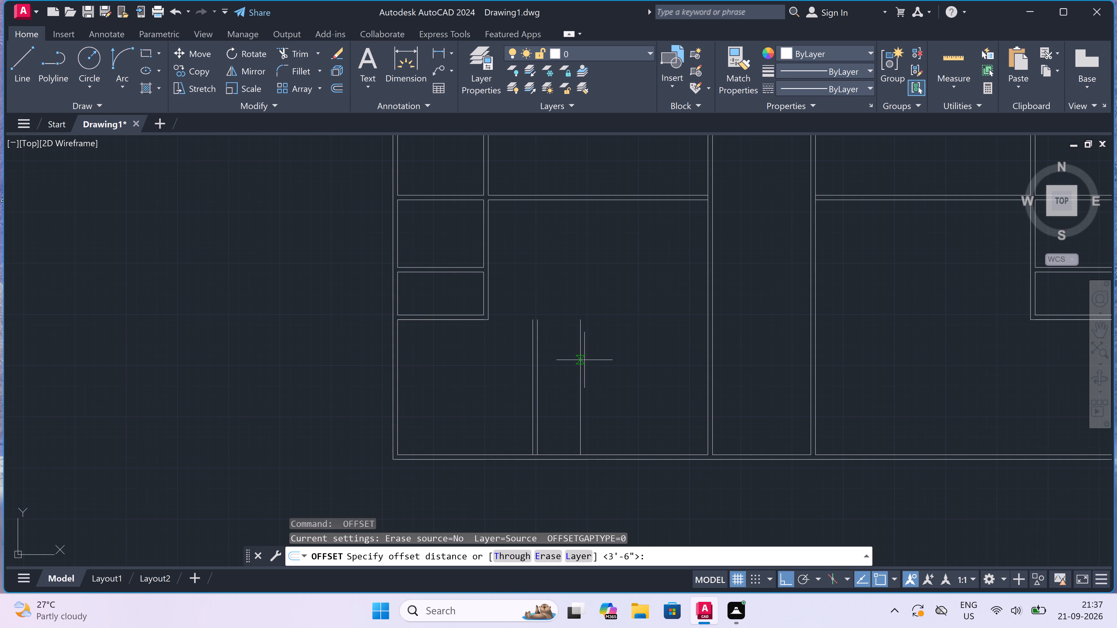
left_click_drag(584, 359, 588, 359)
type("4.5\"")
key("space")
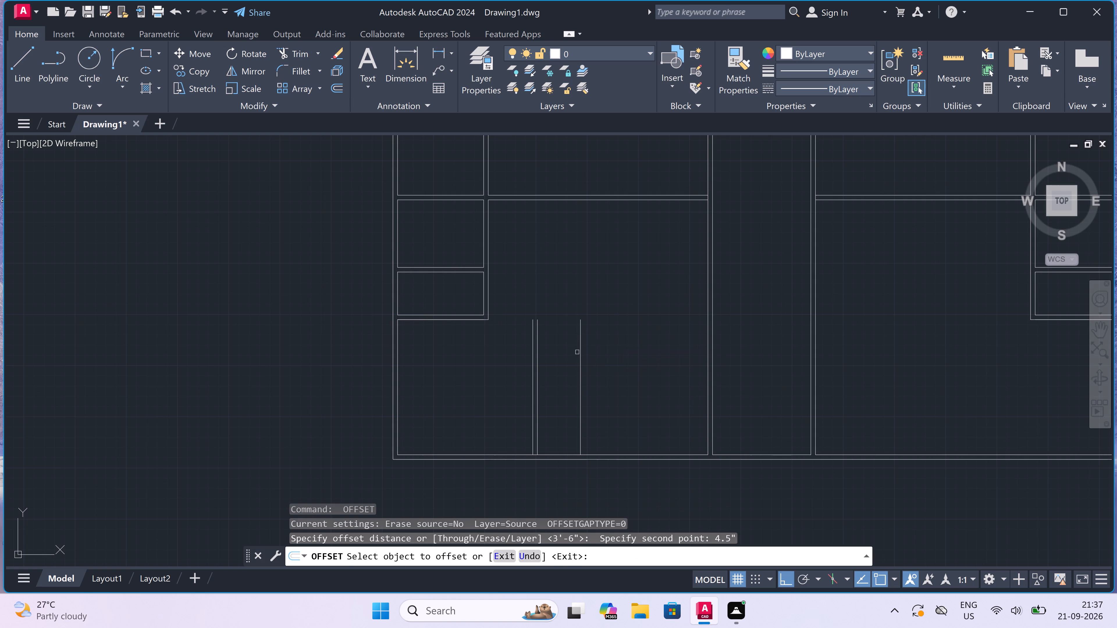
left_click_drag(582, 351, 585, 351)
left_click(597, 349)
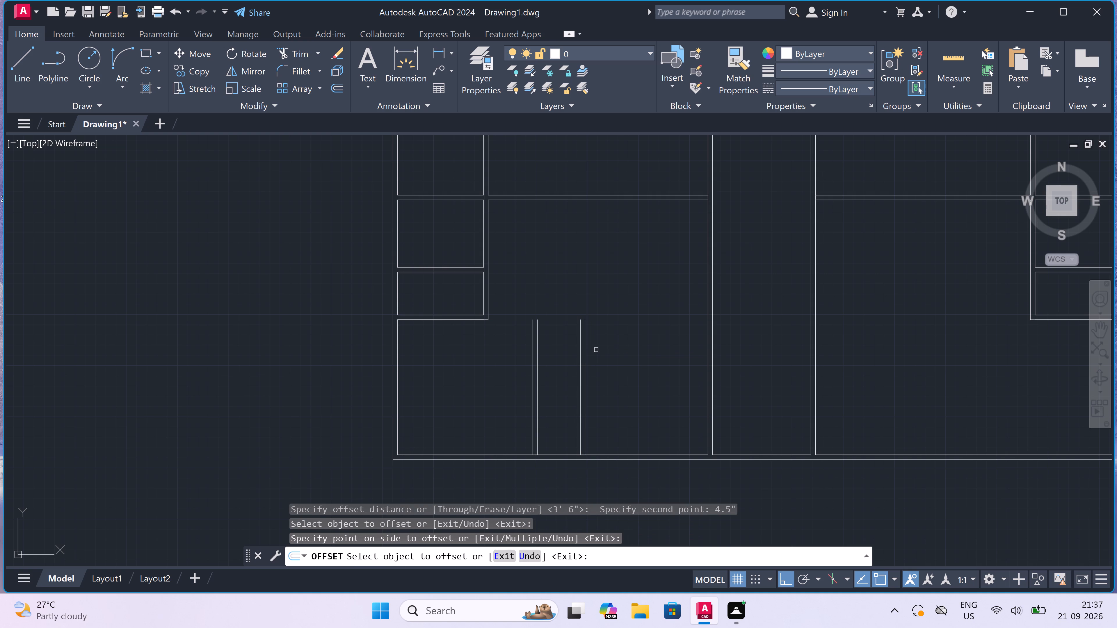
key("Escape")
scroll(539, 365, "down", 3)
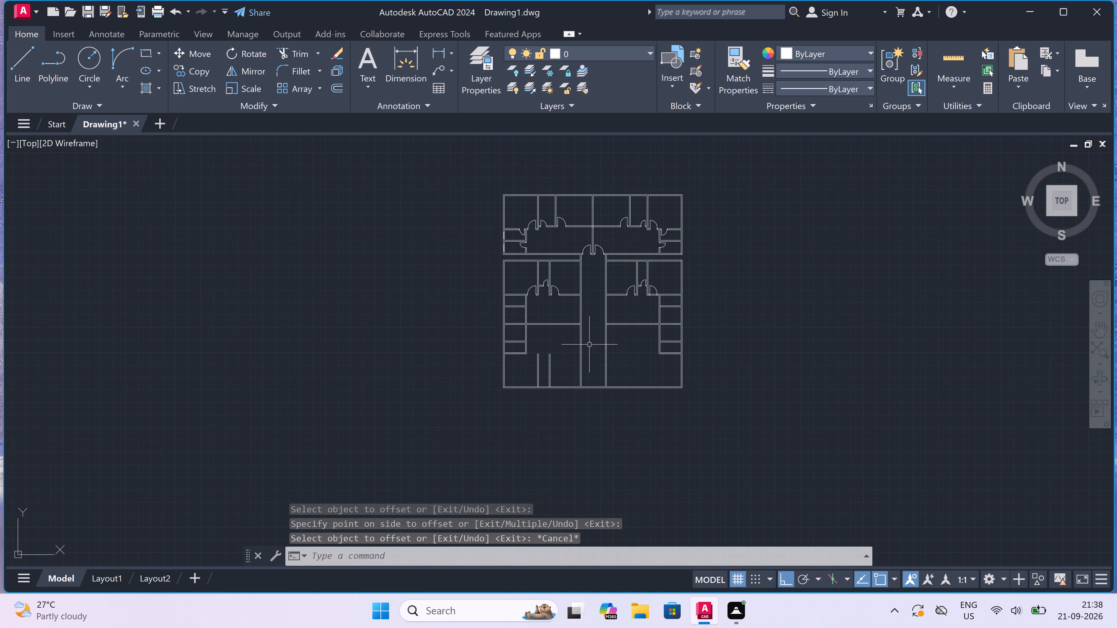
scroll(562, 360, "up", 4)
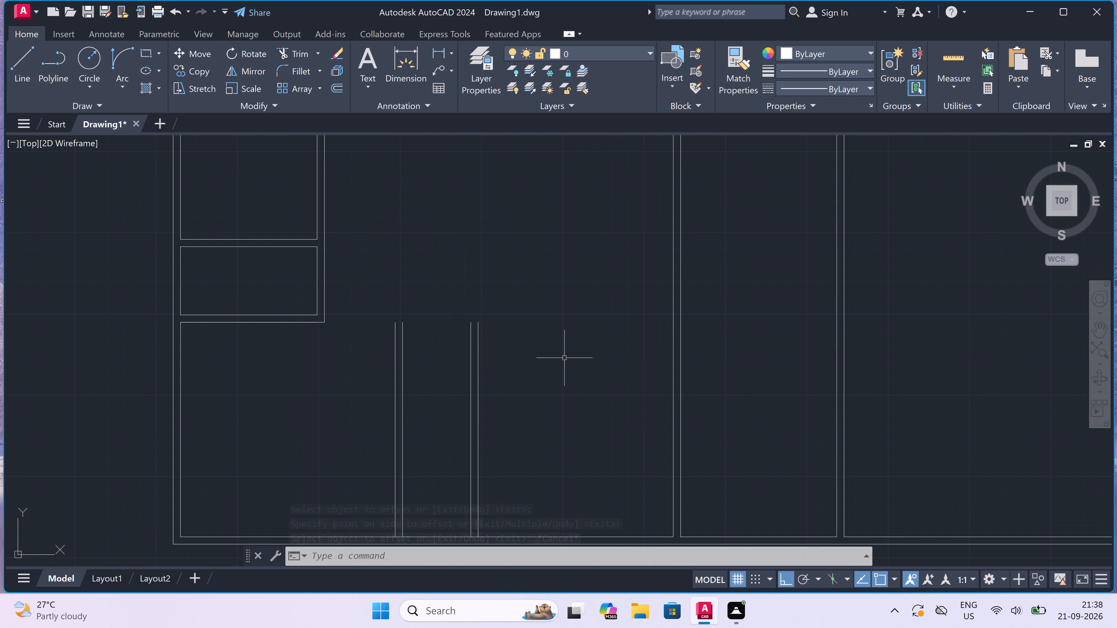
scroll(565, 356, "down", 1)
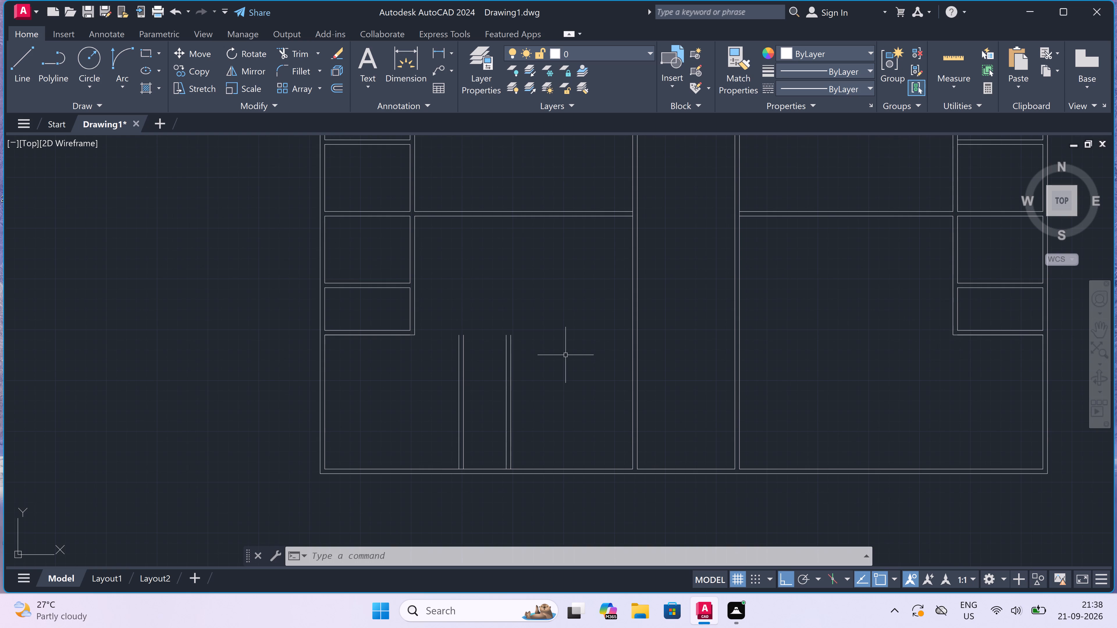
Draw a horizontal line from the wall corner of the lowest small room across to the corridor wall, above the vertical partitions.
type("l")
key("space")
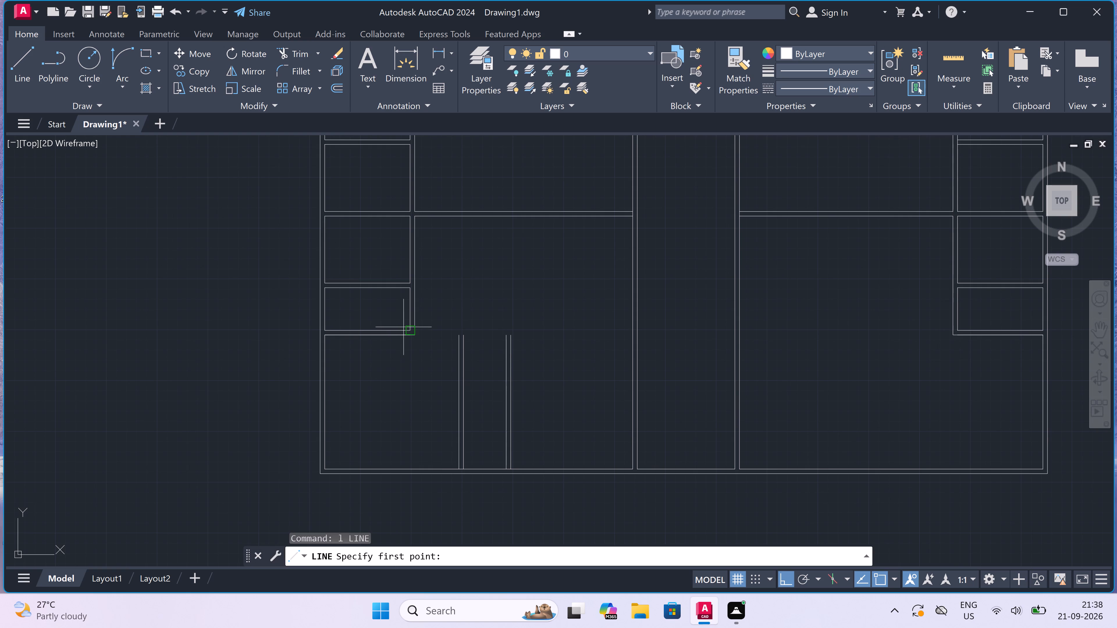
scroll(407, 329, "up", 2)
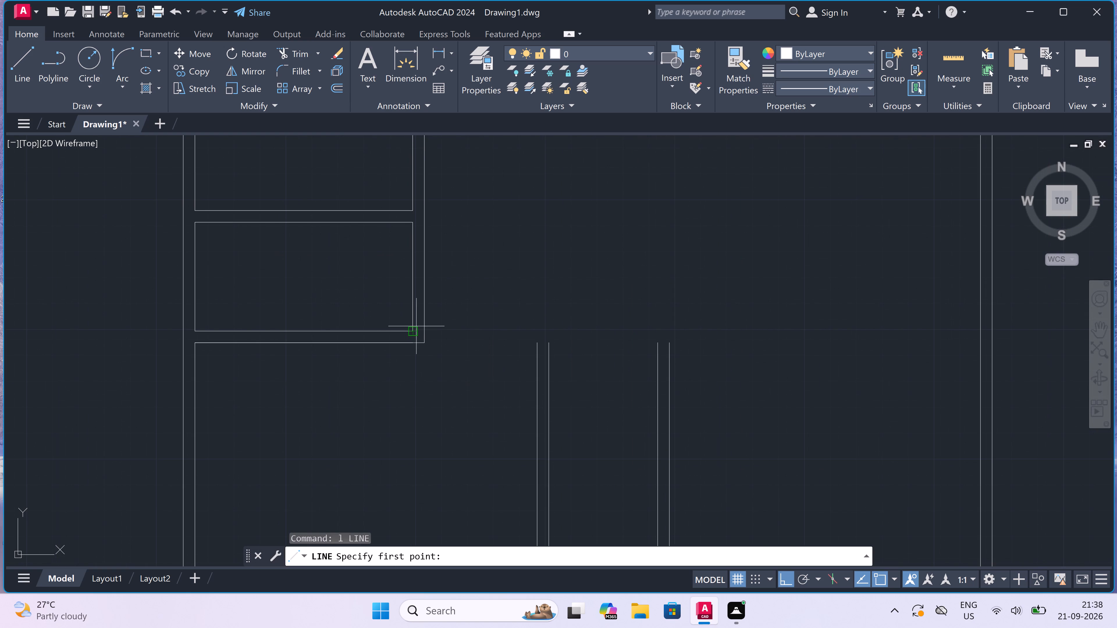
left_click(427, 329)
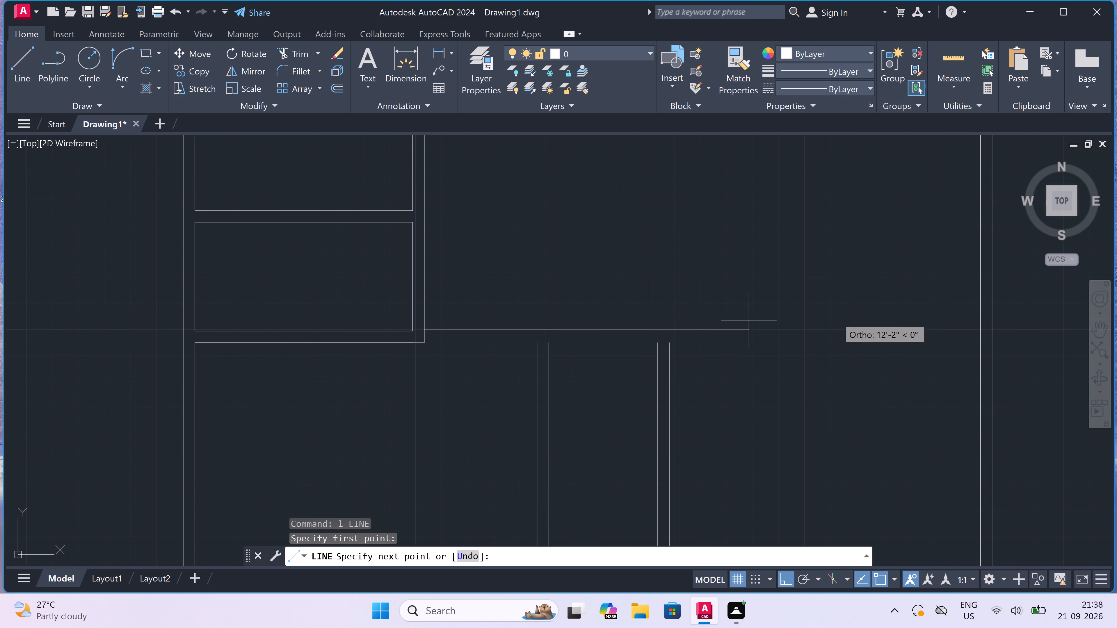
left_click(983, 326)
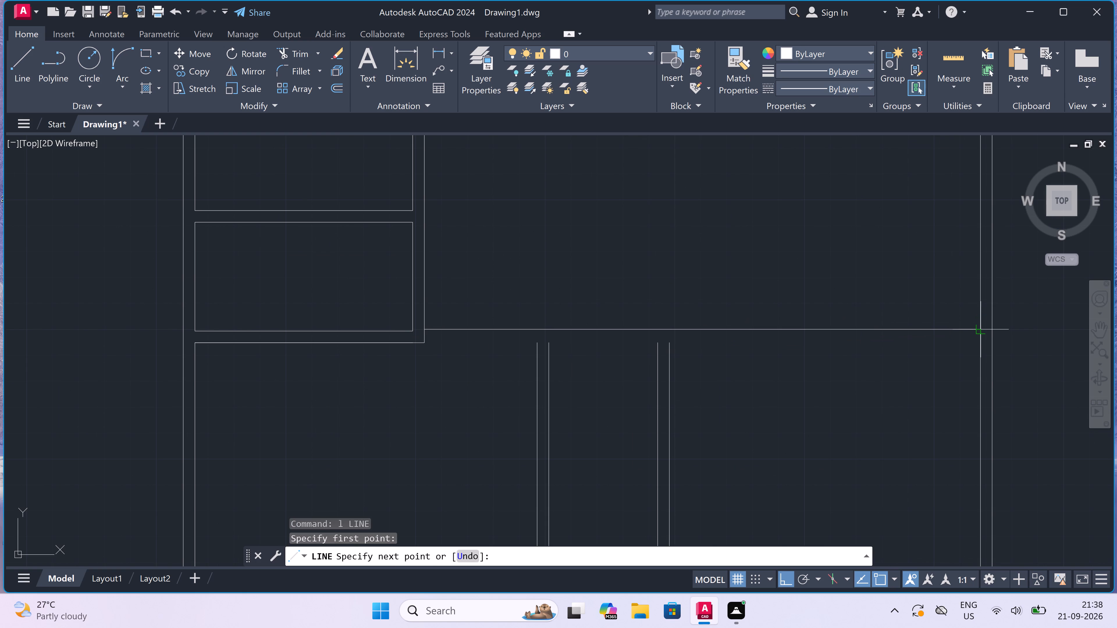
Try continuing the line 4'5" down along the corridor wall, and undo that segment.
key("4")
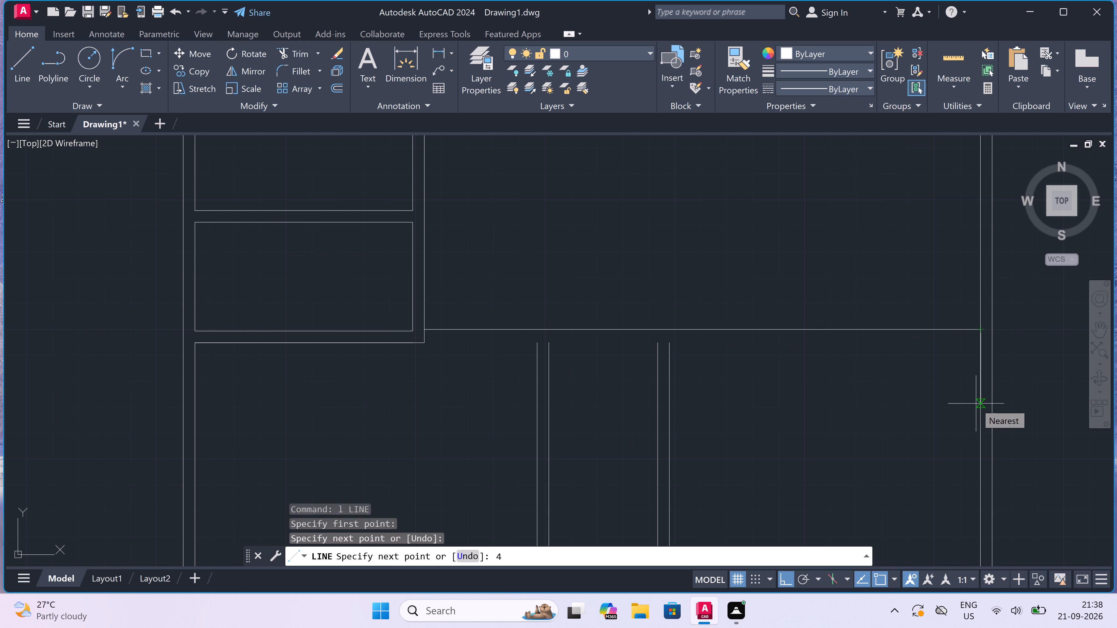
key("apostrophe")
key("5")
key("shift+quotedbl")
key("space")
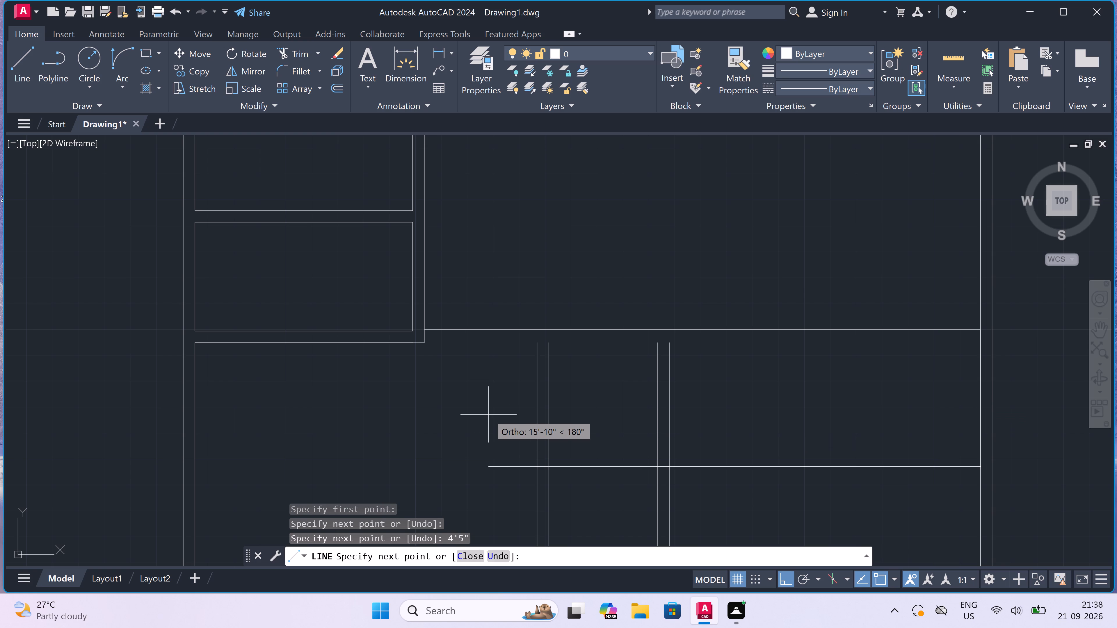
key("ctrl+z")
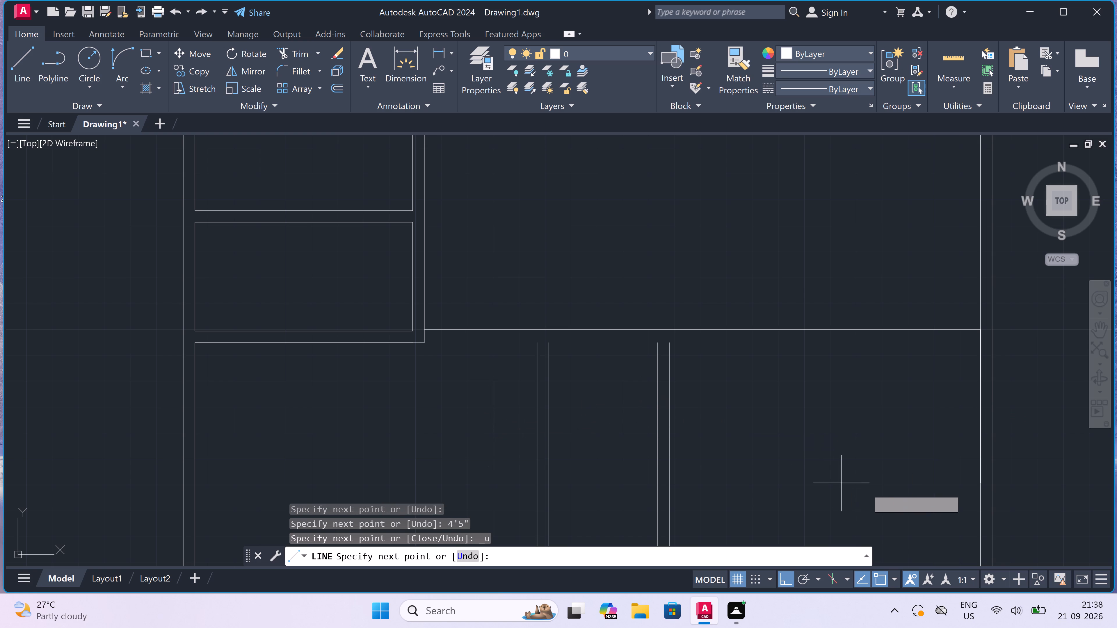
Continue the line 4.5" down the corridor wall and back to the small room's outer corner to complete the horizontal wall.
key("4")
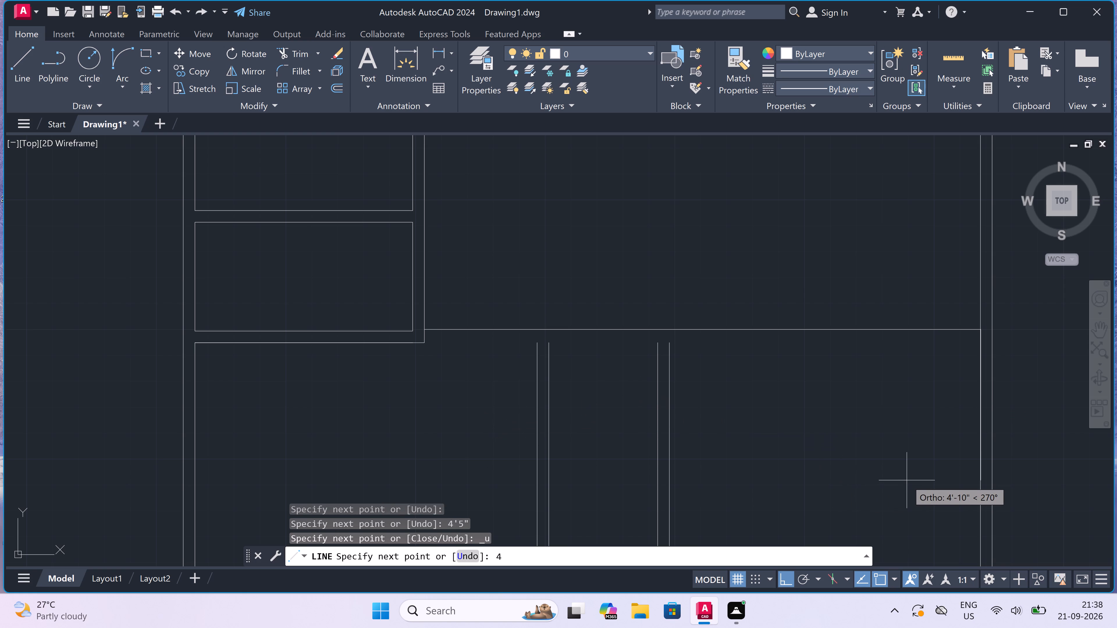
key("period")
key("5")
type("\"")
key("space")
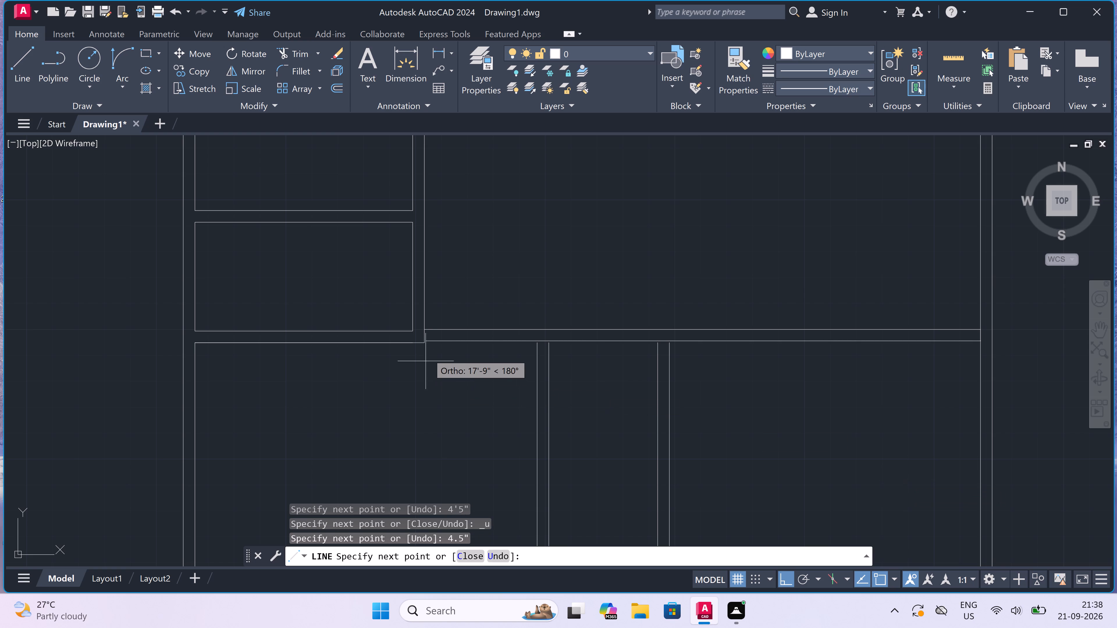
left_click(421, 342)
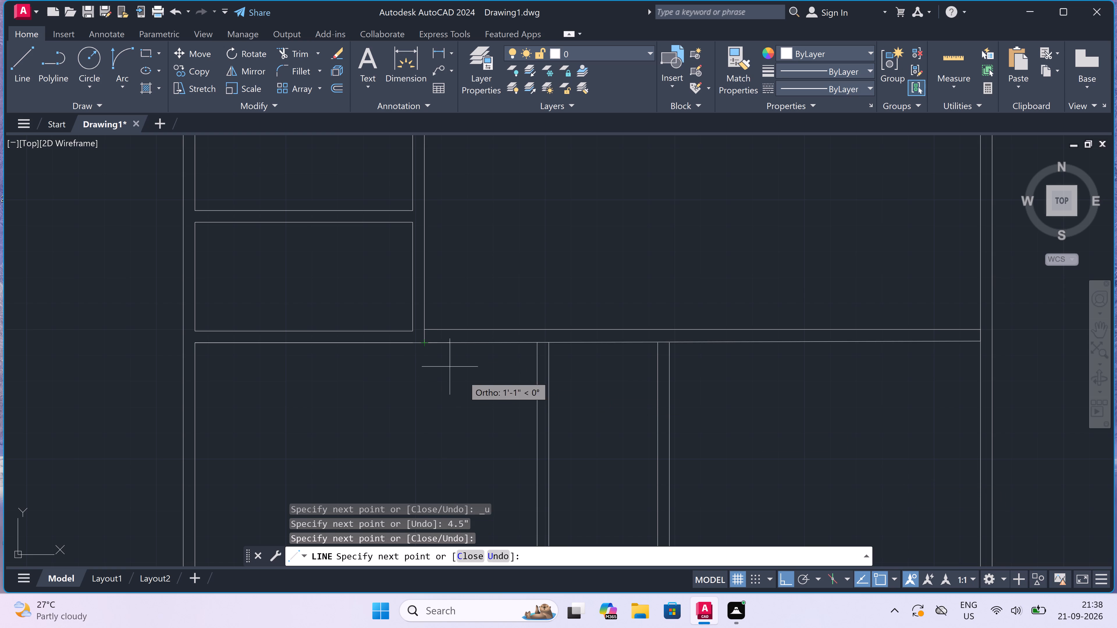
key("Escape")
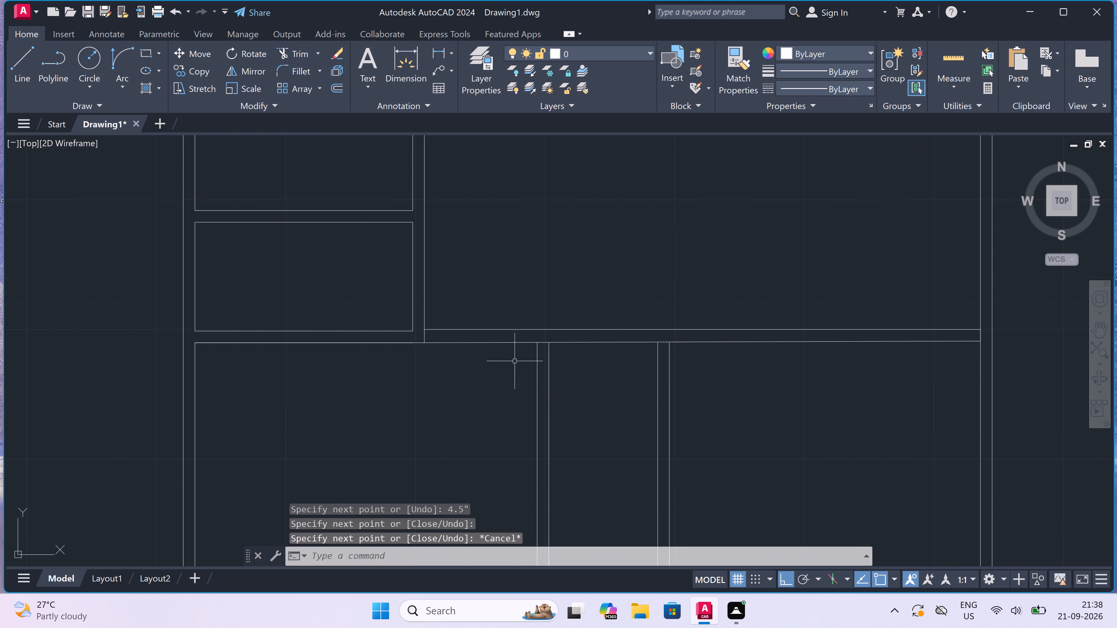
Draw a door jamb across the horizontal wall beside the first partition, with a 2" stop from its midpoint and a 3' leaf downward.
scroll(578, 314, "down", 4)
scroll(596, 361, "up", 2)
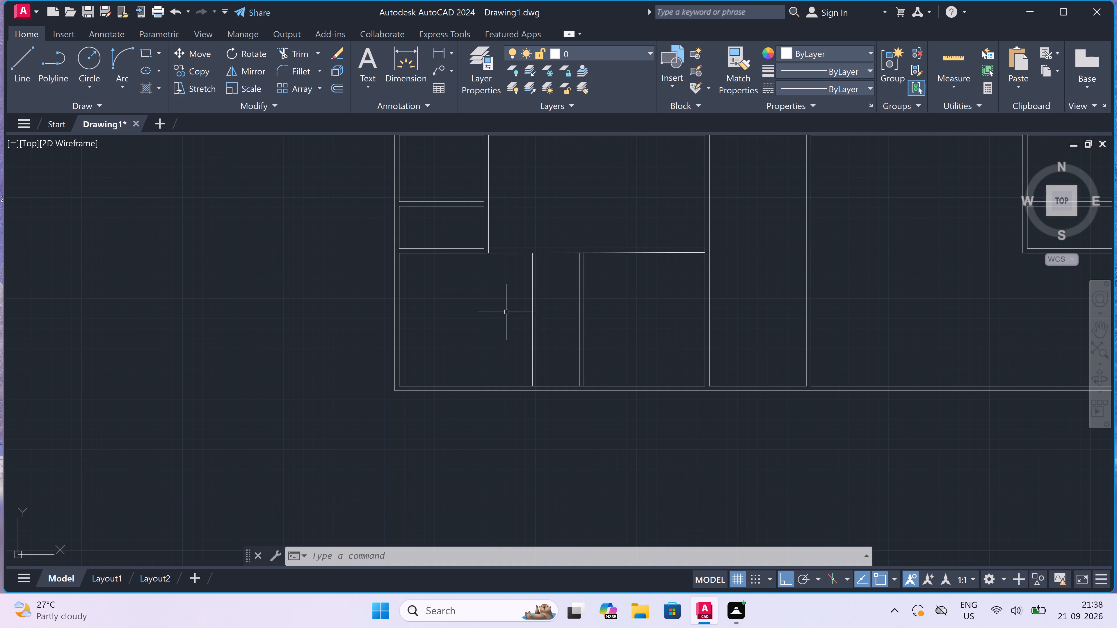
scroll(488, 242, "up", 3)
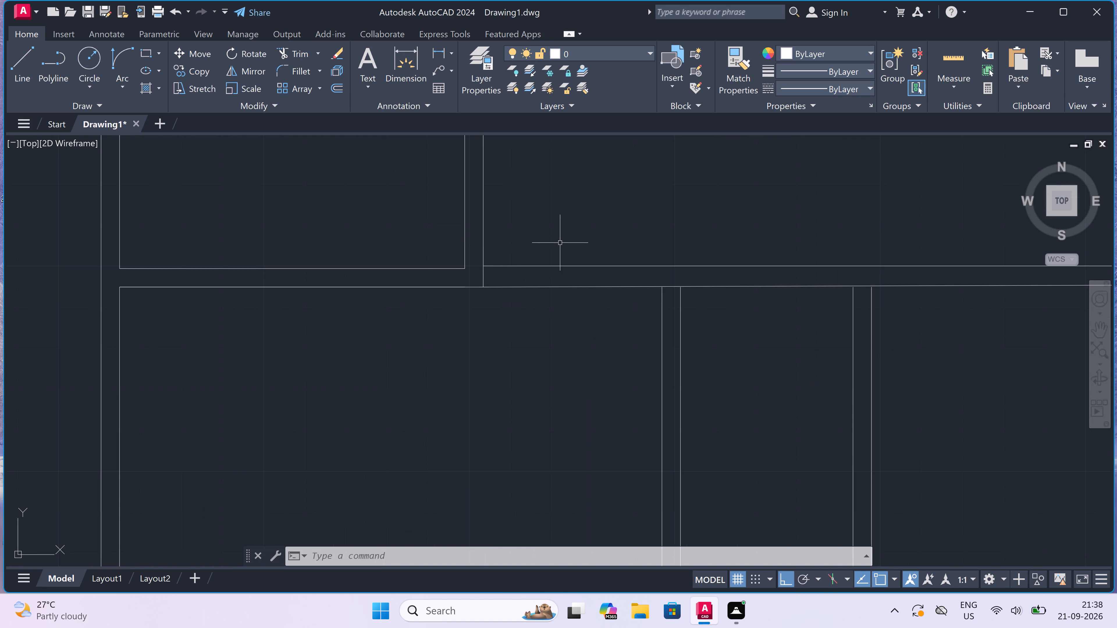
key("l")
key("space")
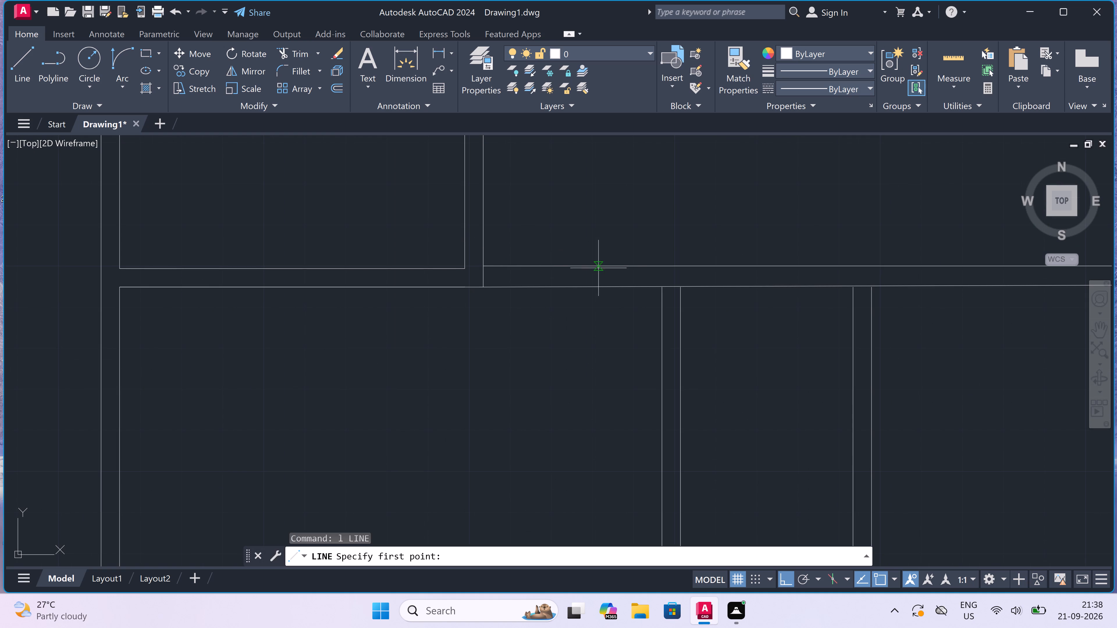
scroll(614, 267, "up", 2)
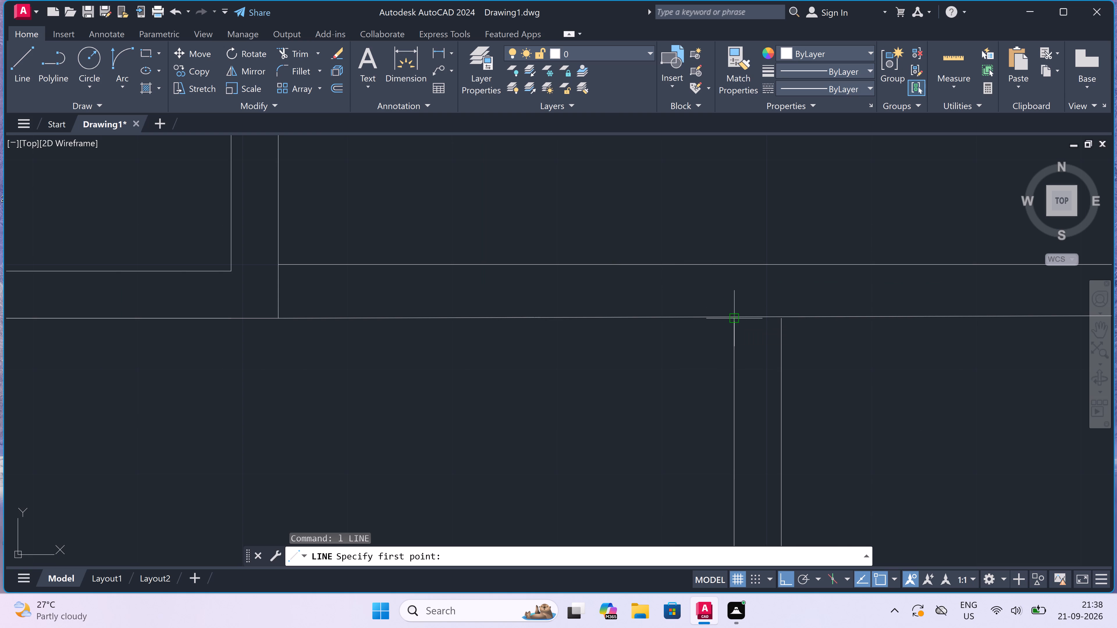
left_click(699, 317)
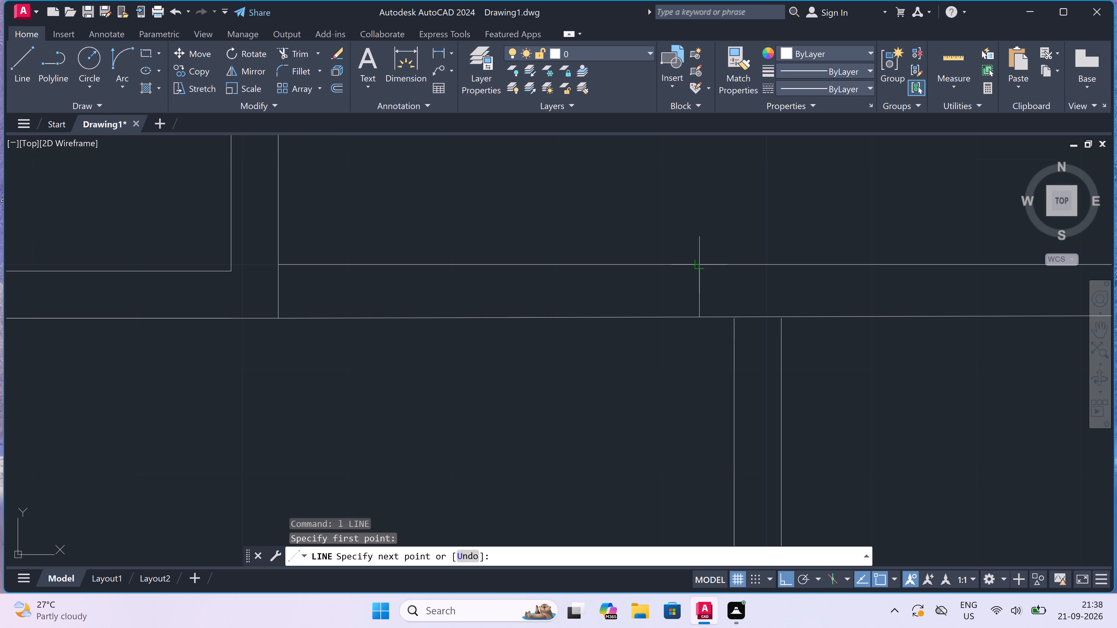
left_click(698, 267)
left_click_drag(703, 294, 698, 297)
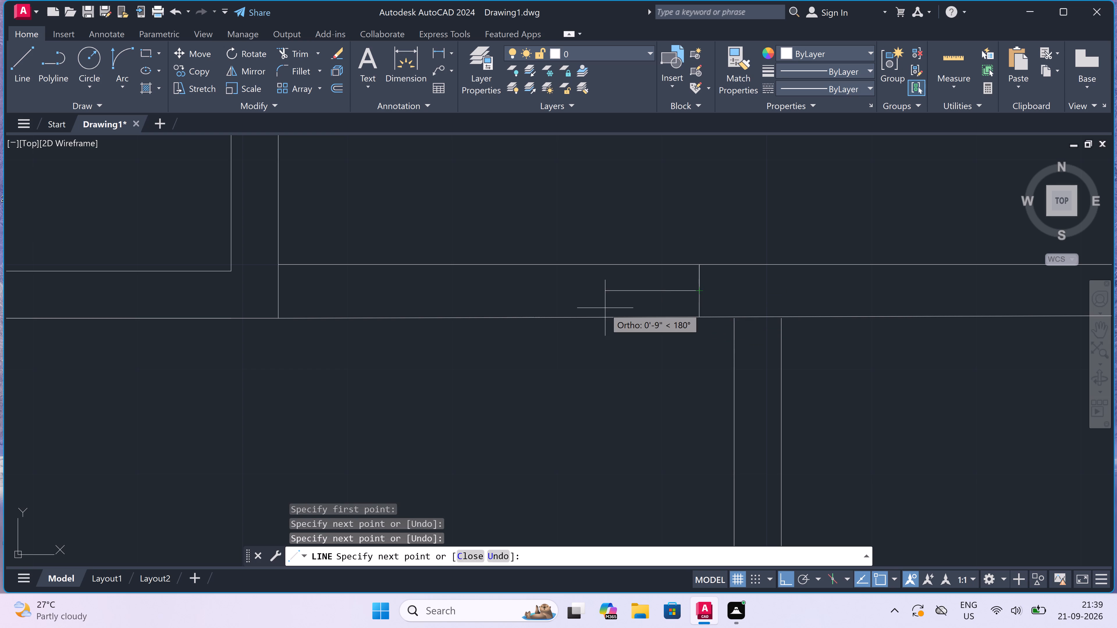
key("2")
type("\"")
key("space")
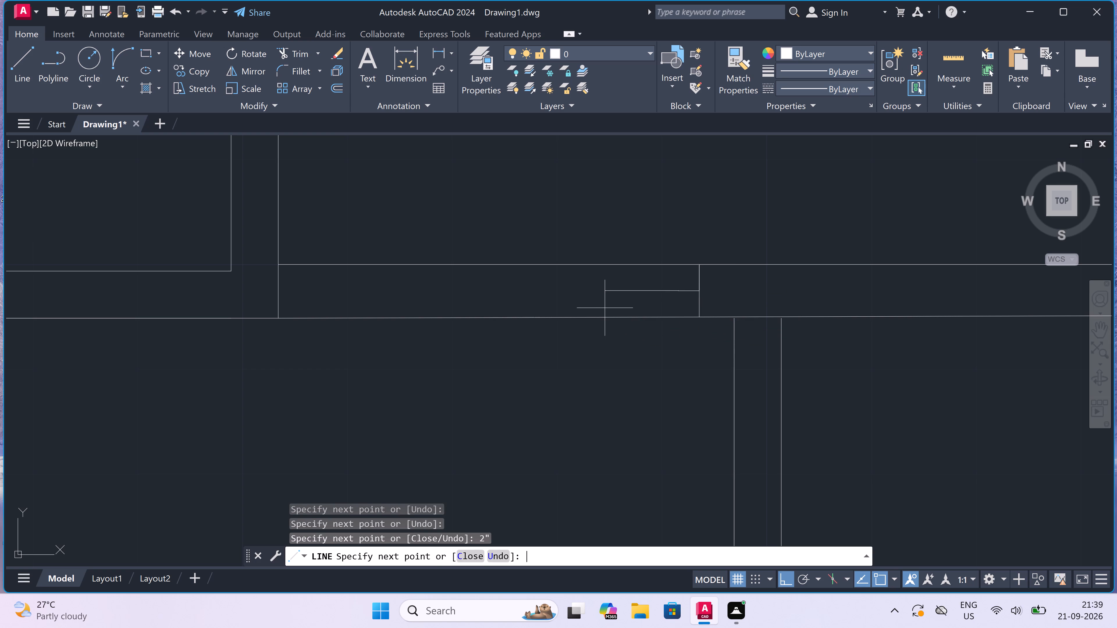
type("3'")
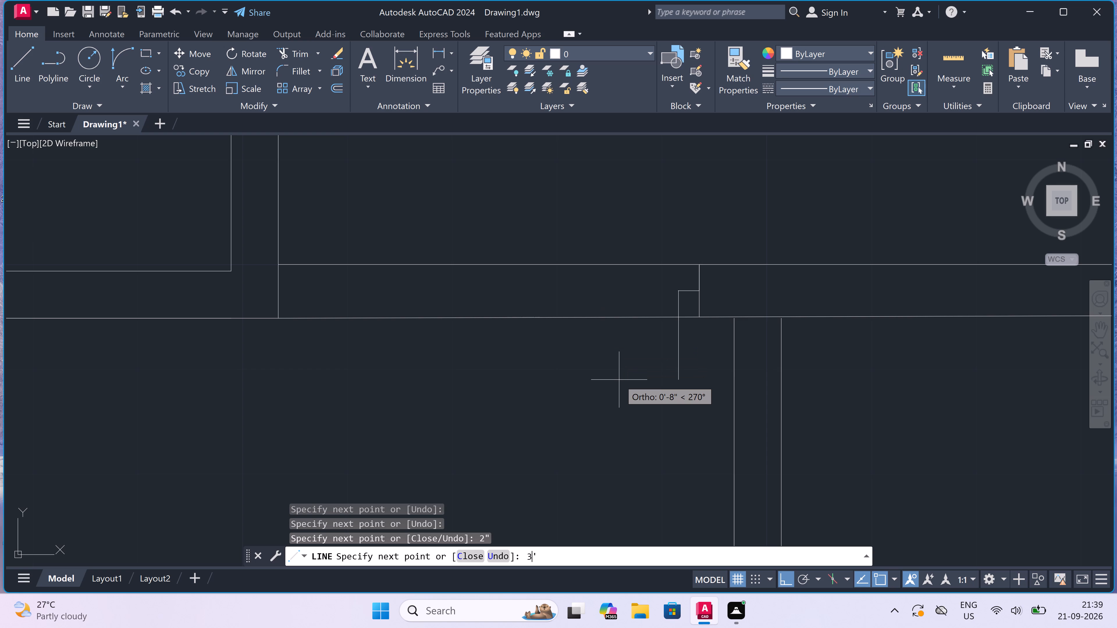
key("space")
scroll(620, 374, "down", 3)
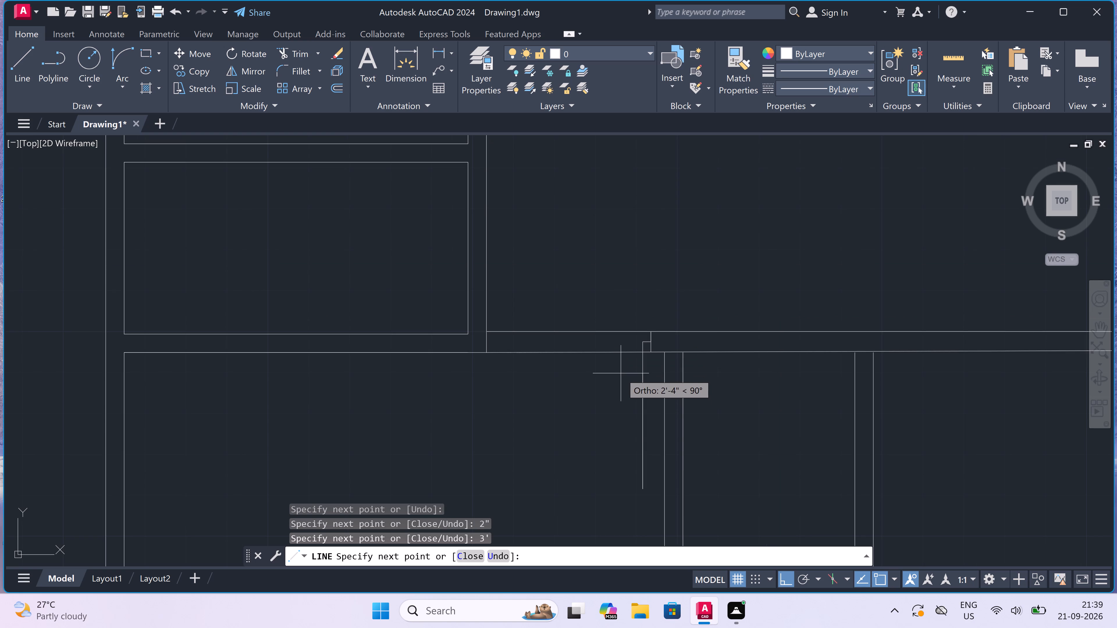
key("Escape")
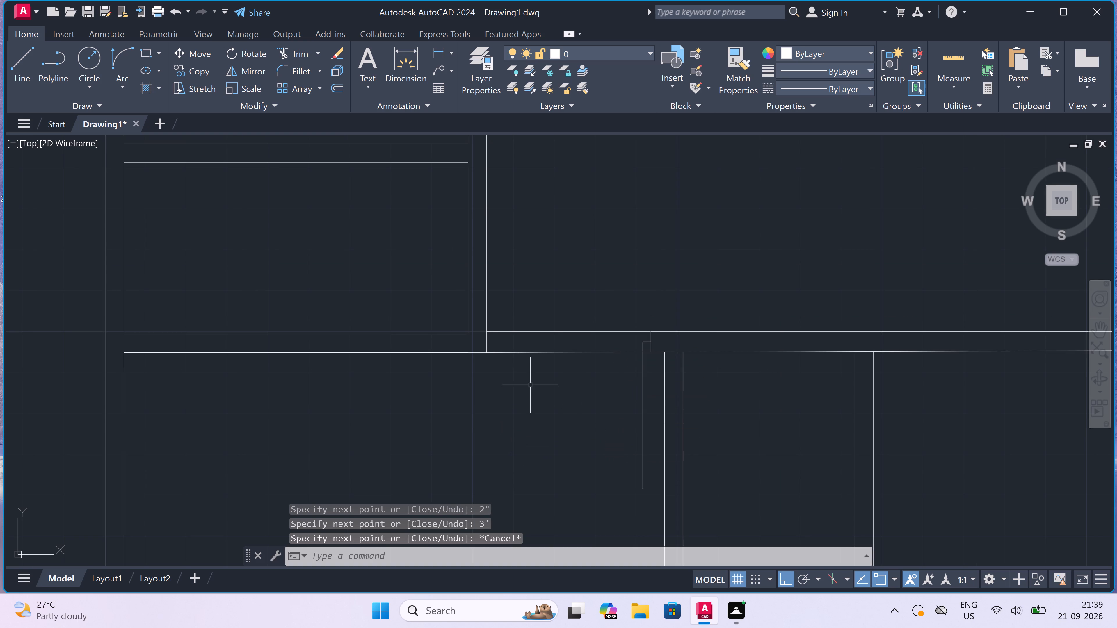
Draw the opposite door jamb across the wall near the small room's corner, with a 2" stop from its midpoint toward the opening.
key("space")
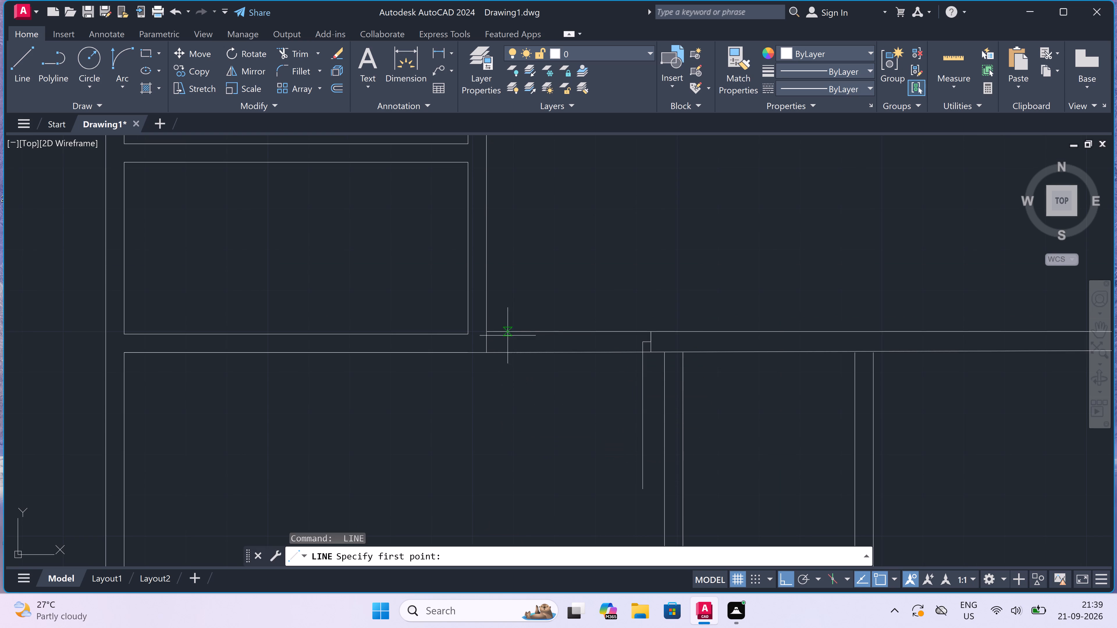
left_click_drag(505, 333, 504, 336)
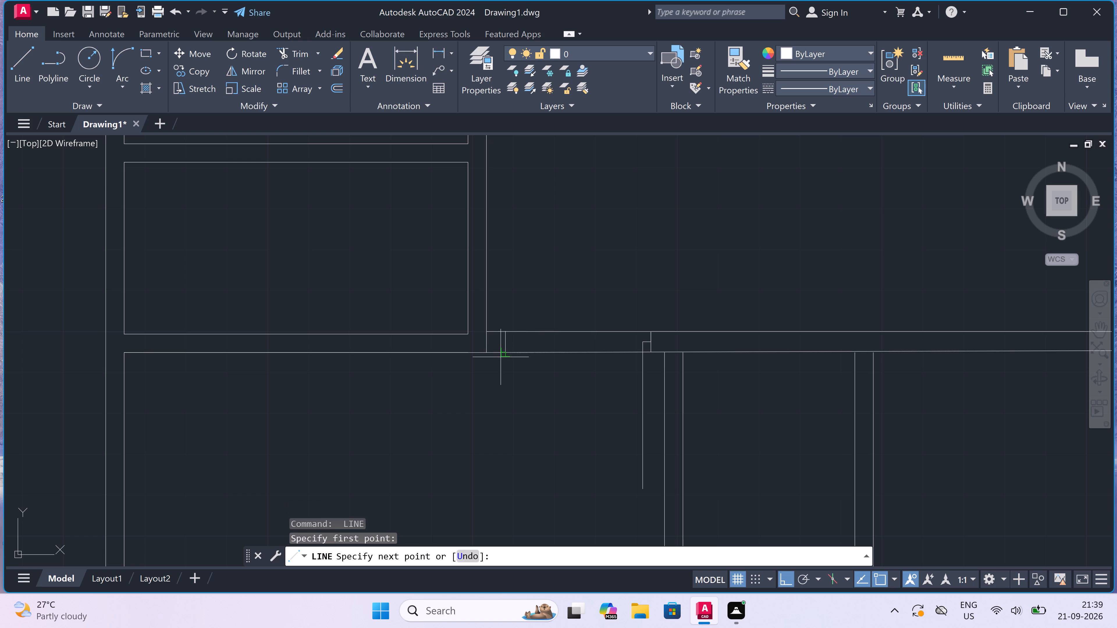
left_click(501, 357)
left_click(503, 342)
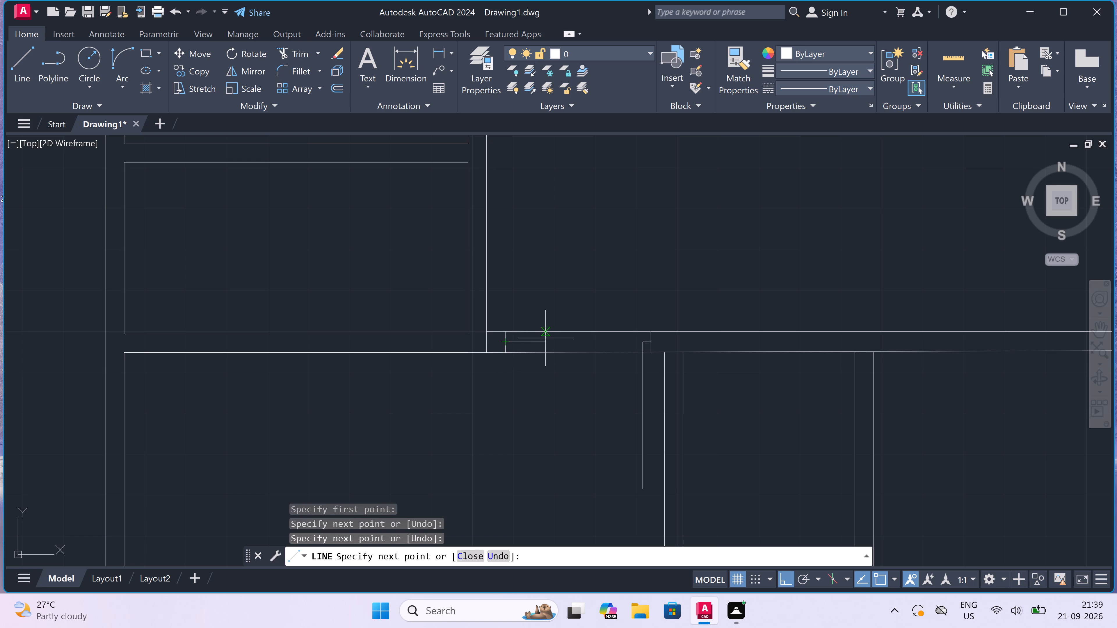
type("2\"")
key("space")
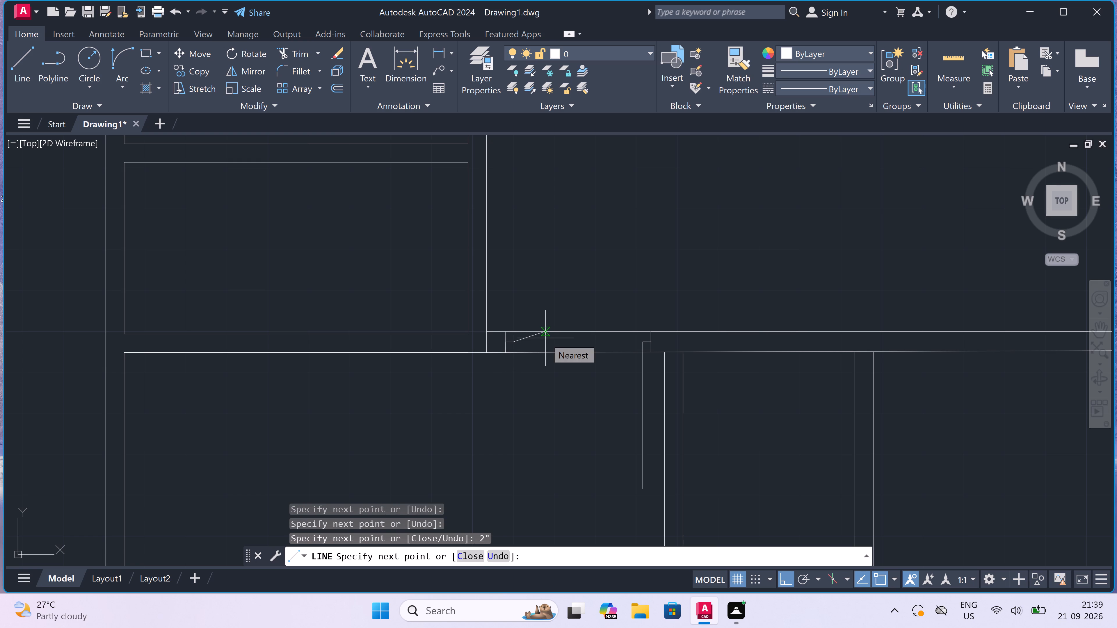
key("Escape")
Draw the door swing arc from the opposite jamb's stop to the free end of the 3' leaf, starting tangent downward.
left_click(121, 58)
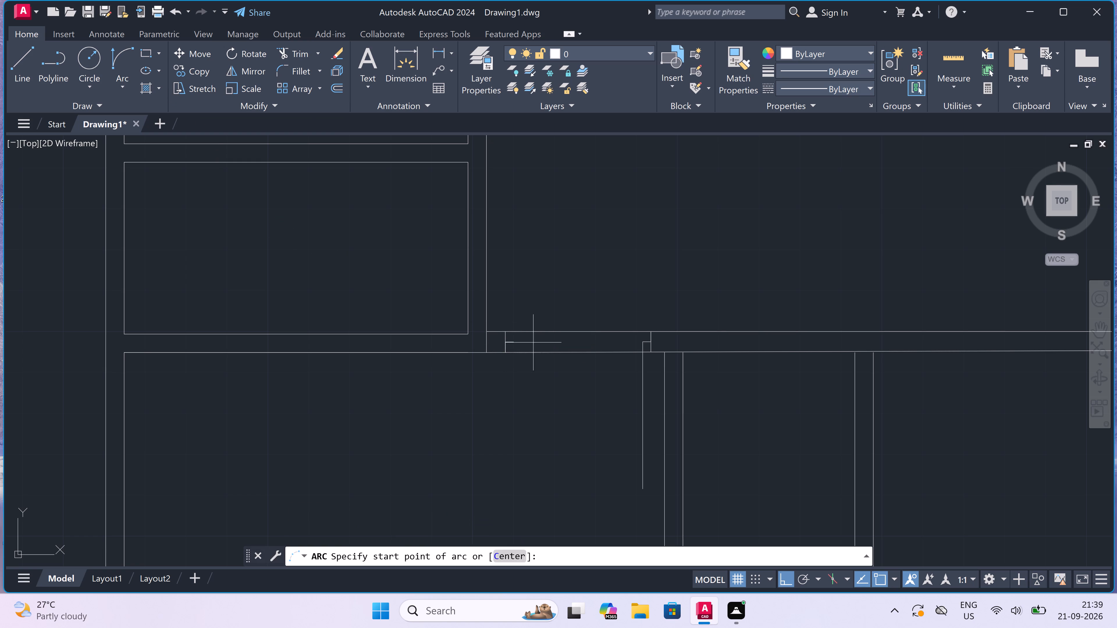
left_click(512, 339)
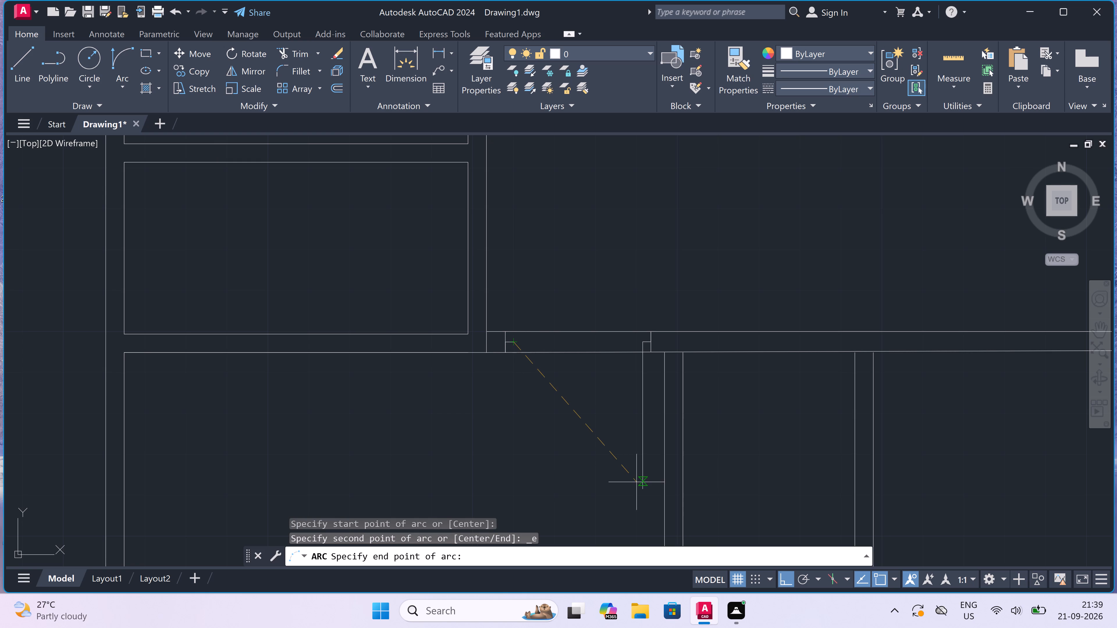
left_click(642, 488)
left_click(615, 496)
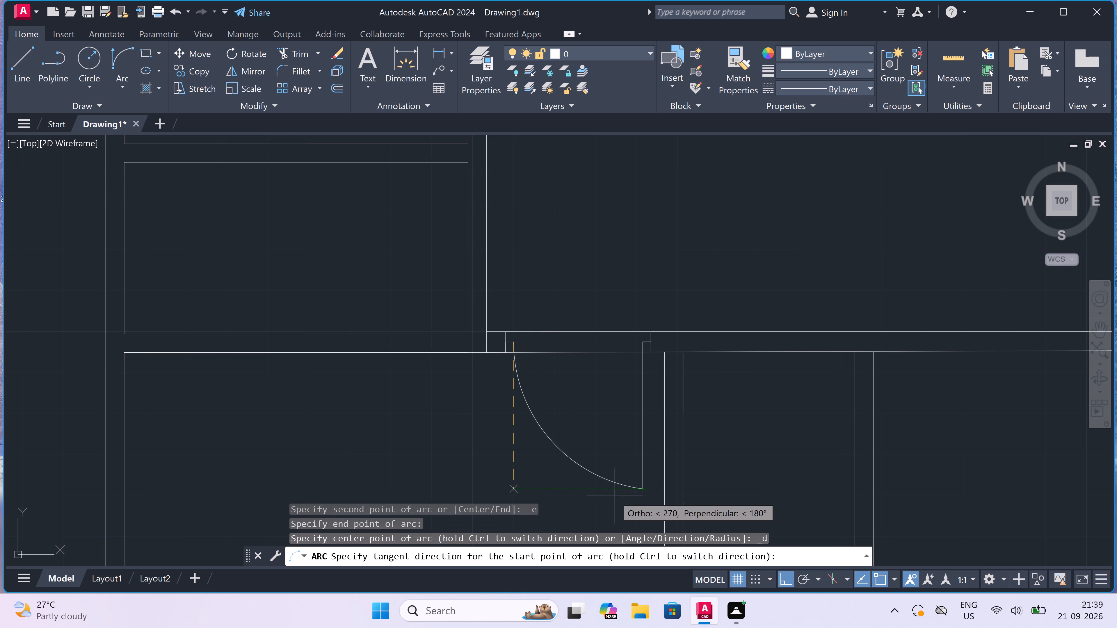
Trim both horizontal wall lines between the two jambs to open the doorway.
key("t")
type("r")
key("space")
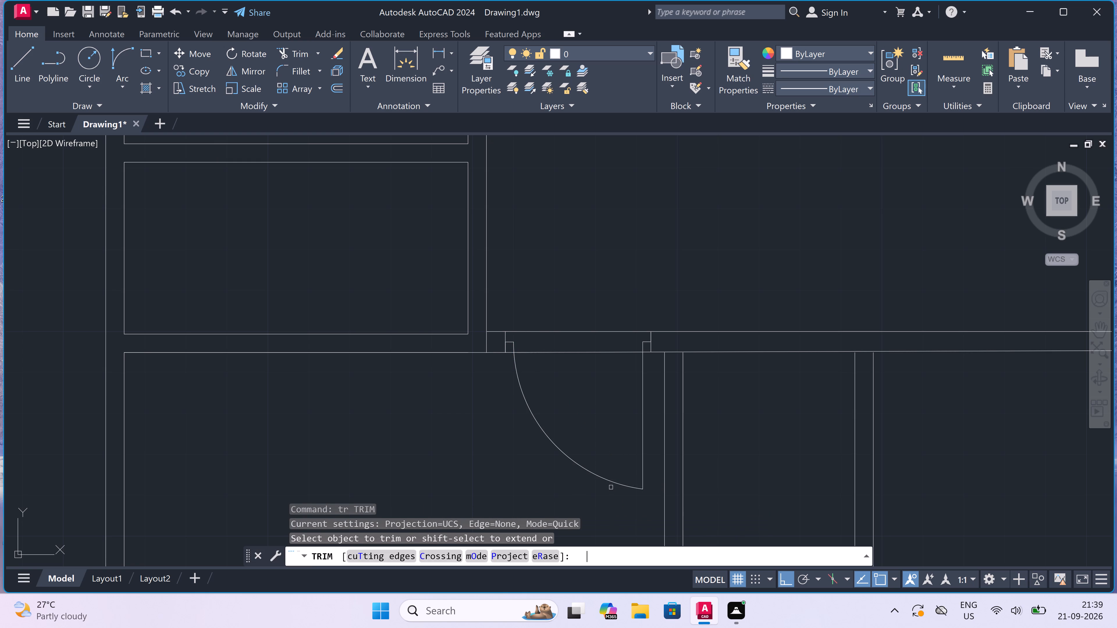
left_click(607, 438)
left_click(582, 233)
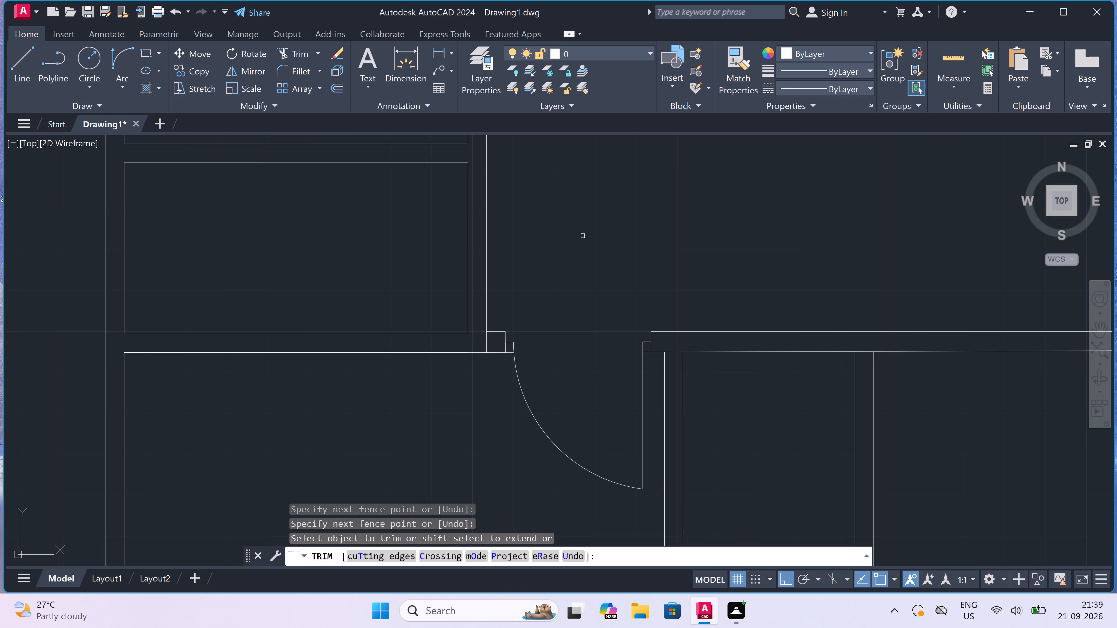
Trim the short line crossing the wall where the horizontal wall meets the small room's corner.
scroll(469, 347, "up", 1)
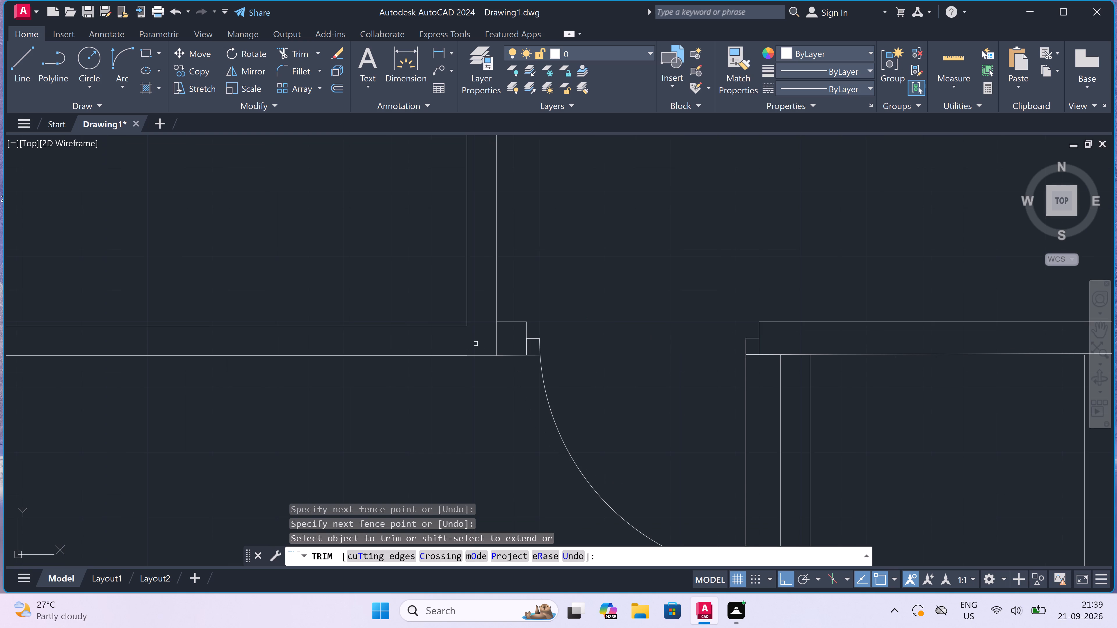
left_click(495, 334)
scroll(495, 334, "down", 2)
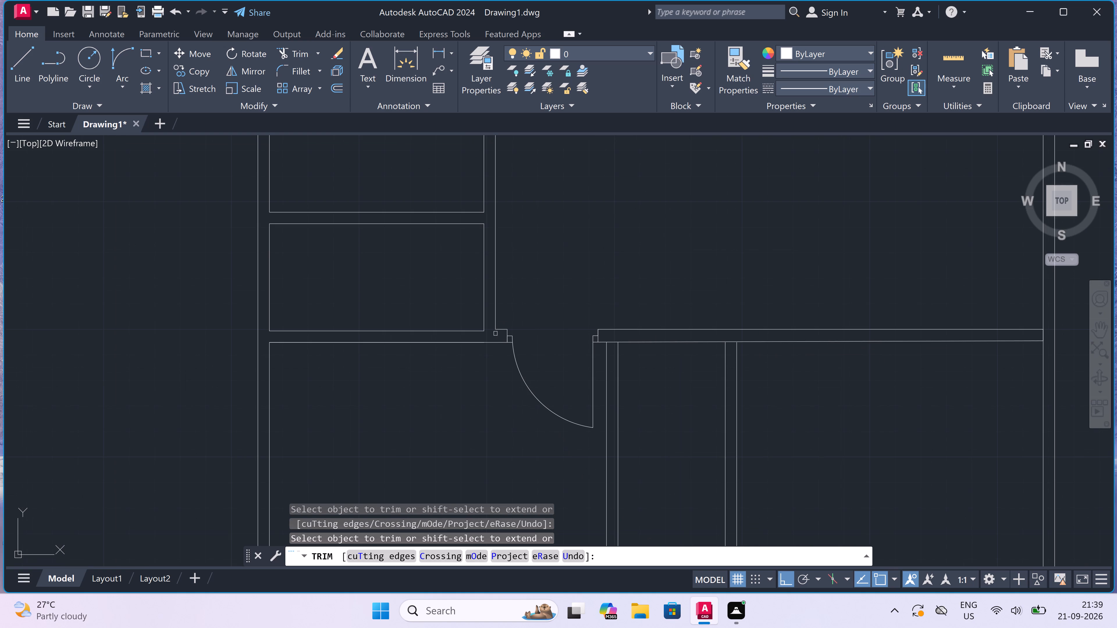
scroll(533, 332, "down", 2)
scroll(567, 337, "up", 3)
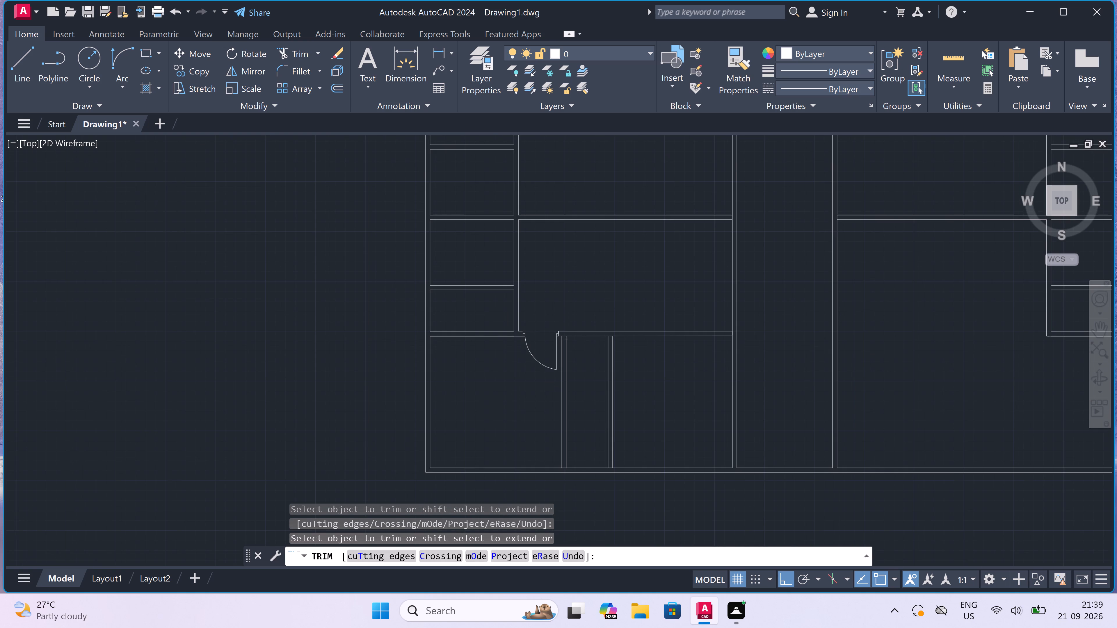
Undo the last trim to restore the horizontal wall's lower line between the door and the long vertical wall.
left_click(553, 330)
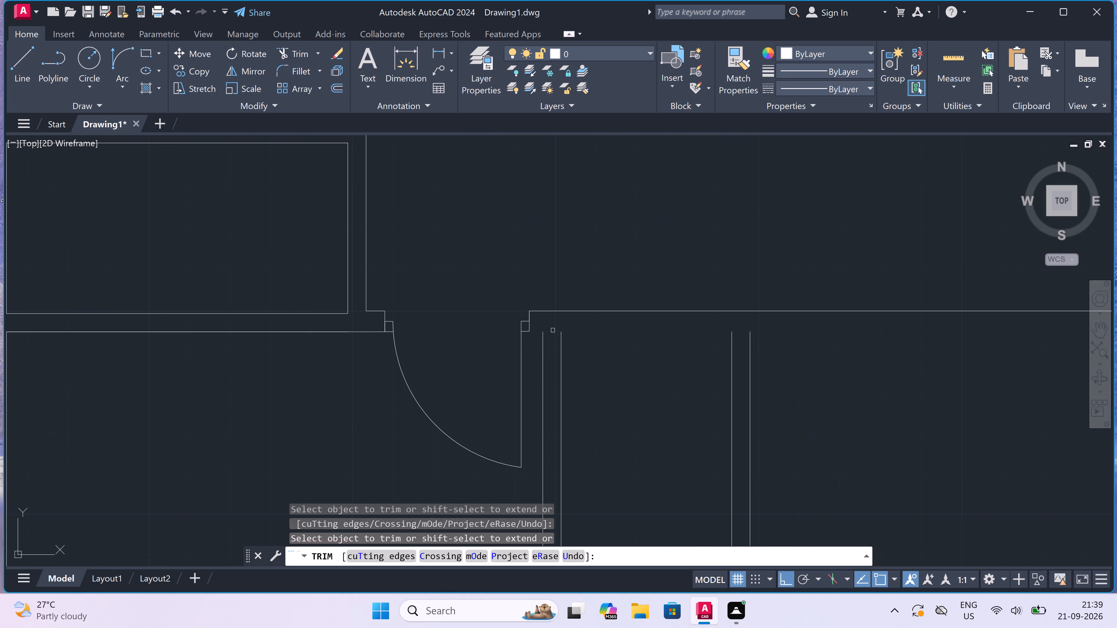
key("ctrl+z")
scroll(553, 330, "down", 4)
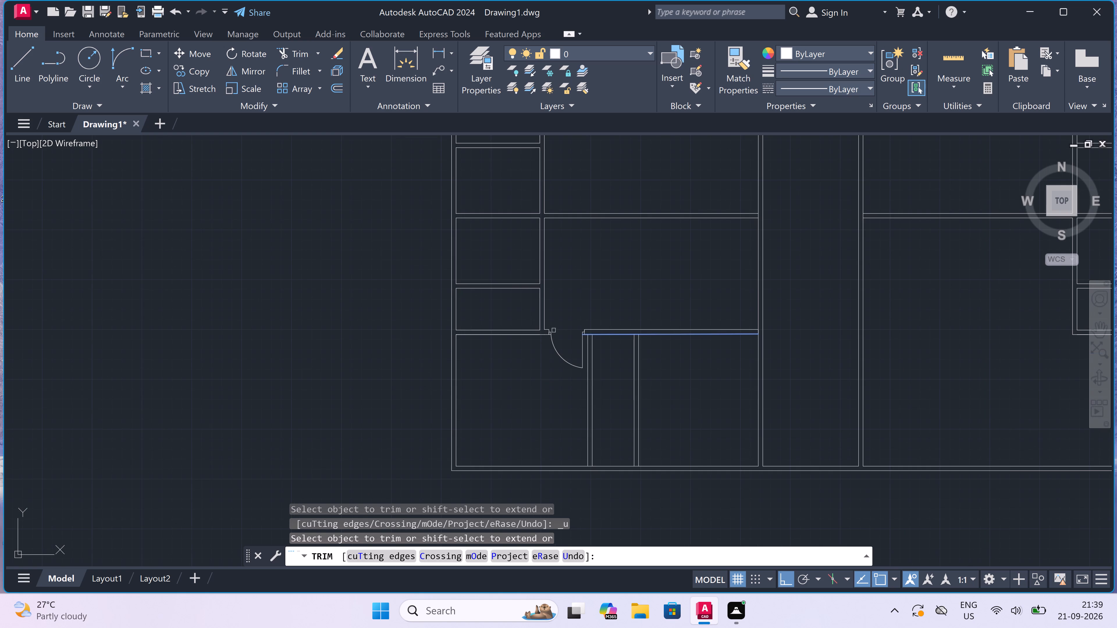
scroll(636, 335, "up", 2)
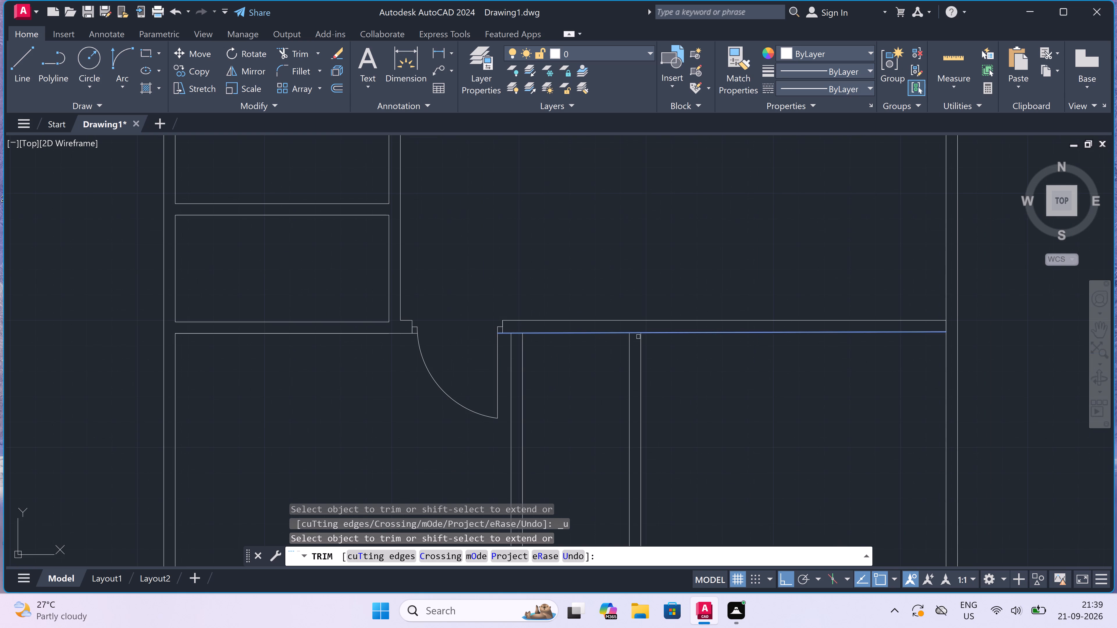
scroll(689, 371, "up", 1)
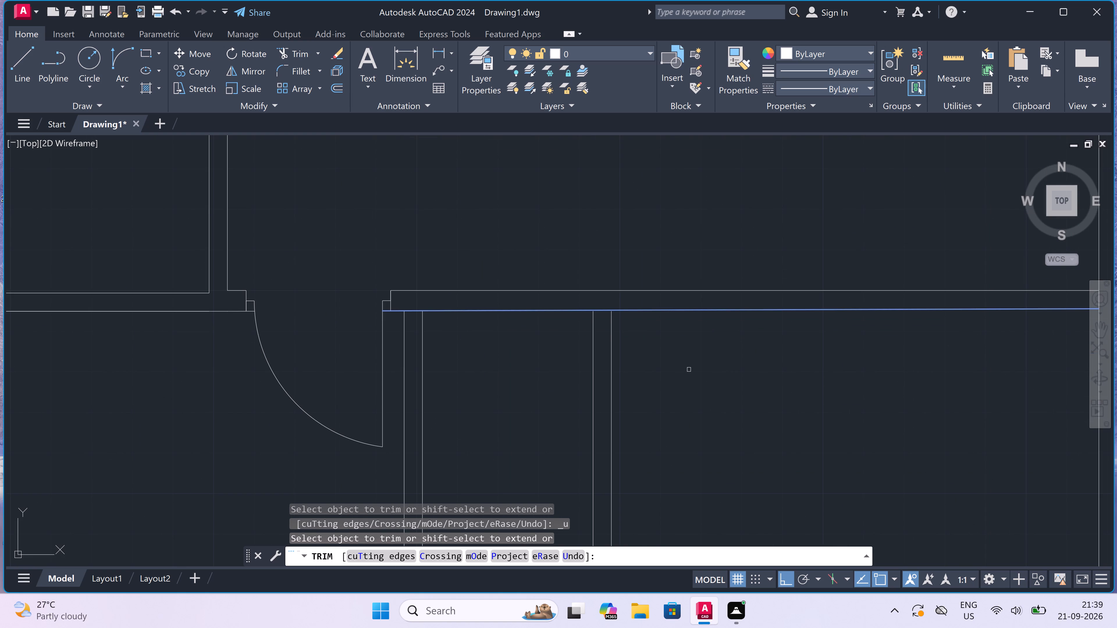
key("Escape")
Start a line from the upper end of the second partition's right face, at the horizontal wall.
type("l")
key("space")
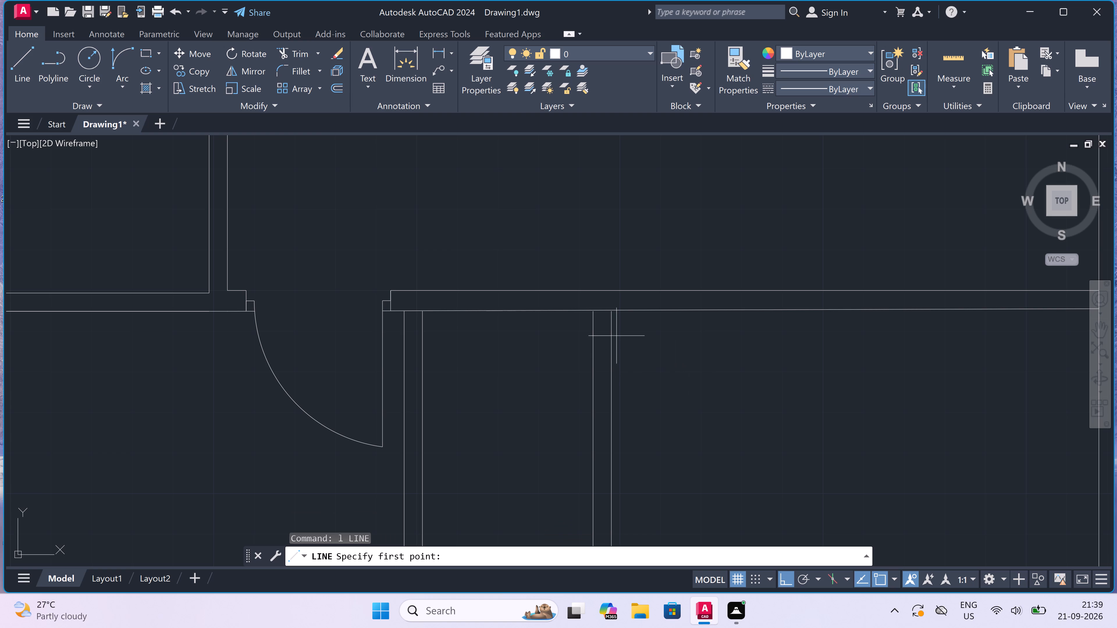
left_click(614, 312)
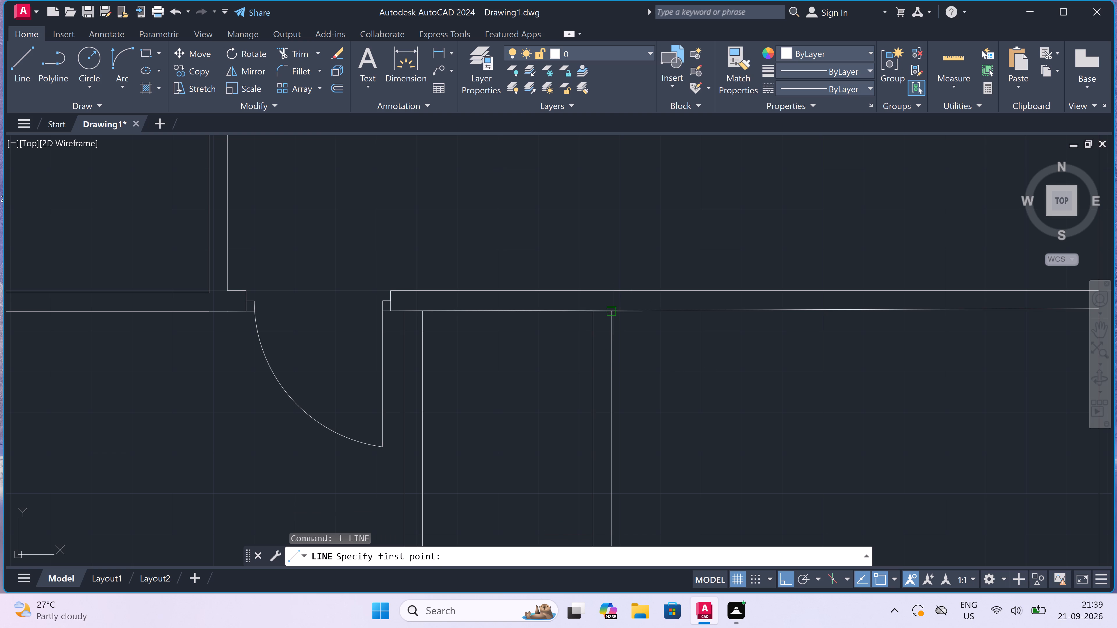
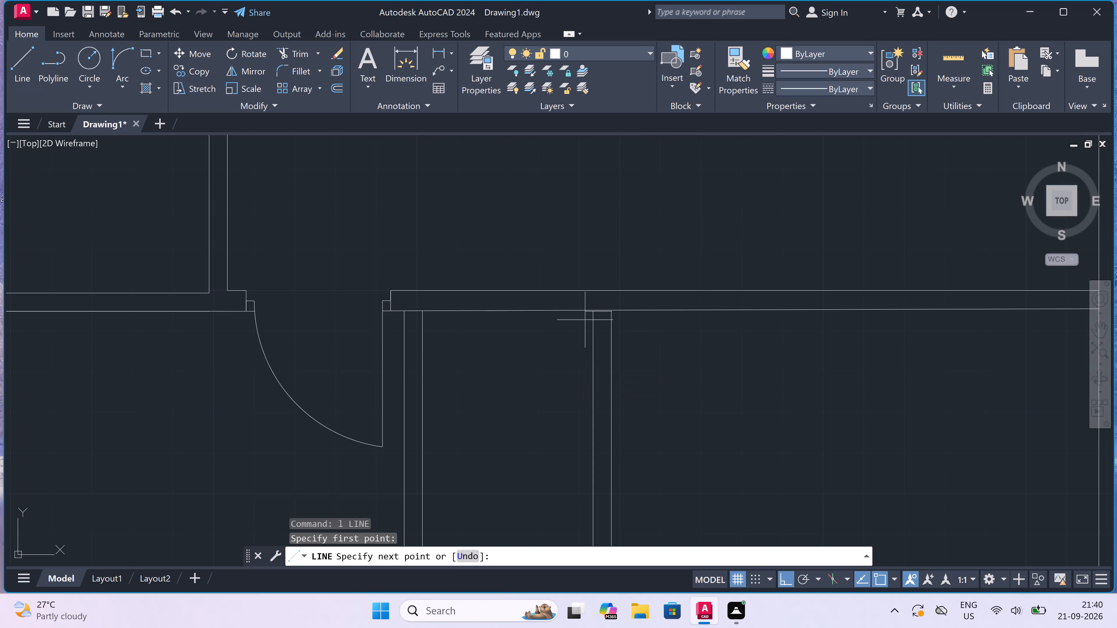
End the line from the second partition's right face on the horizontal wall's upper line.
left_click(609, 288)
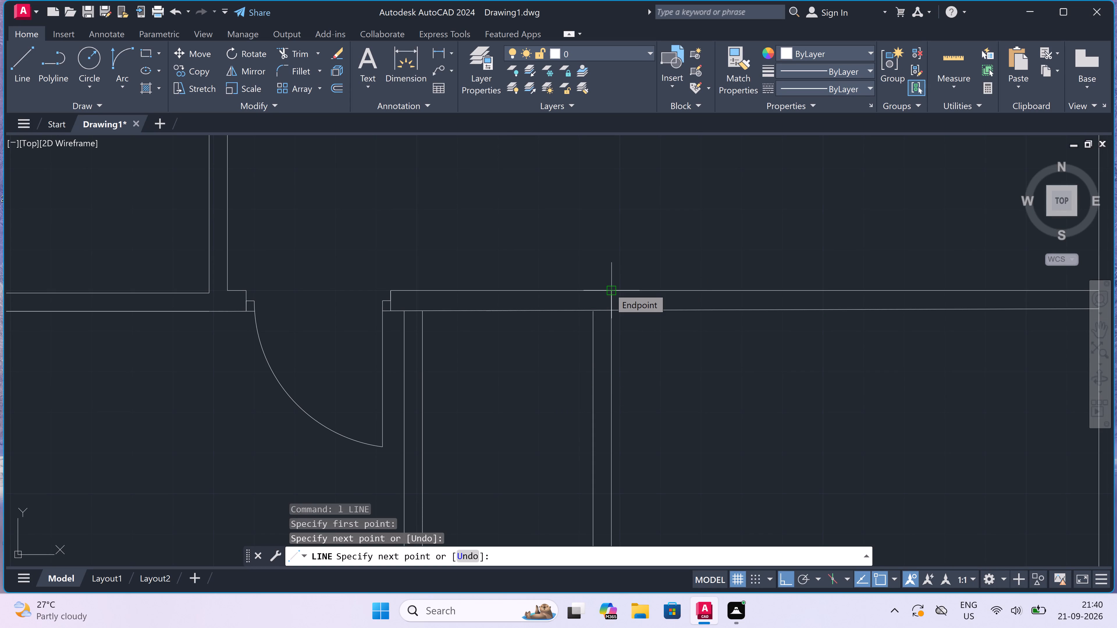
key("Escape")
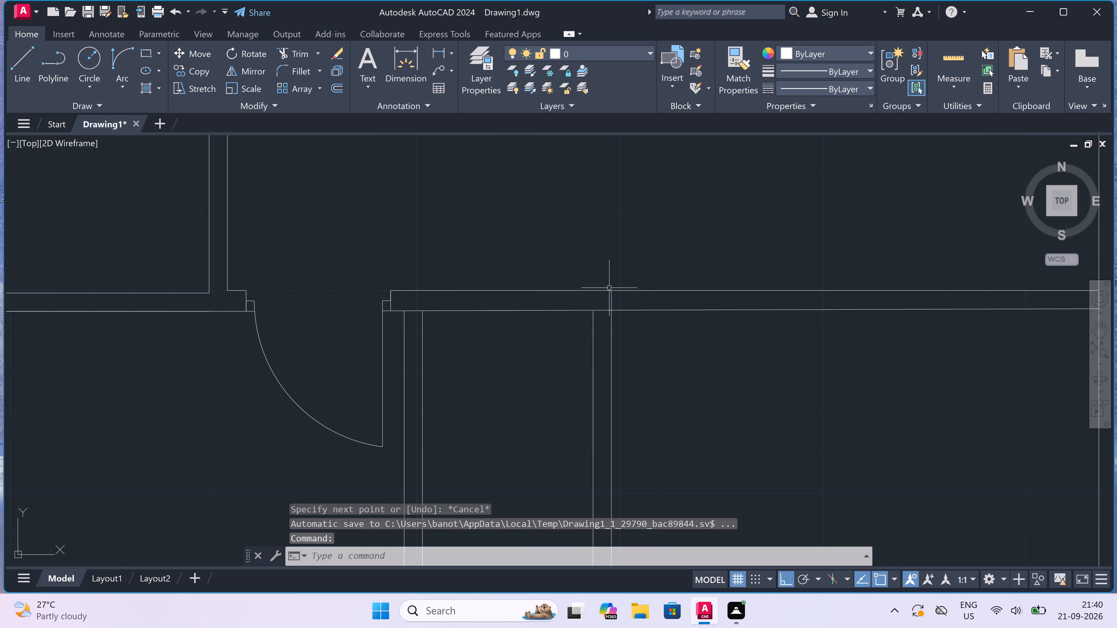
Draw vertical lines extending both faces of the partition nearest the door up to the horizontal wall's upper line.
key("space")
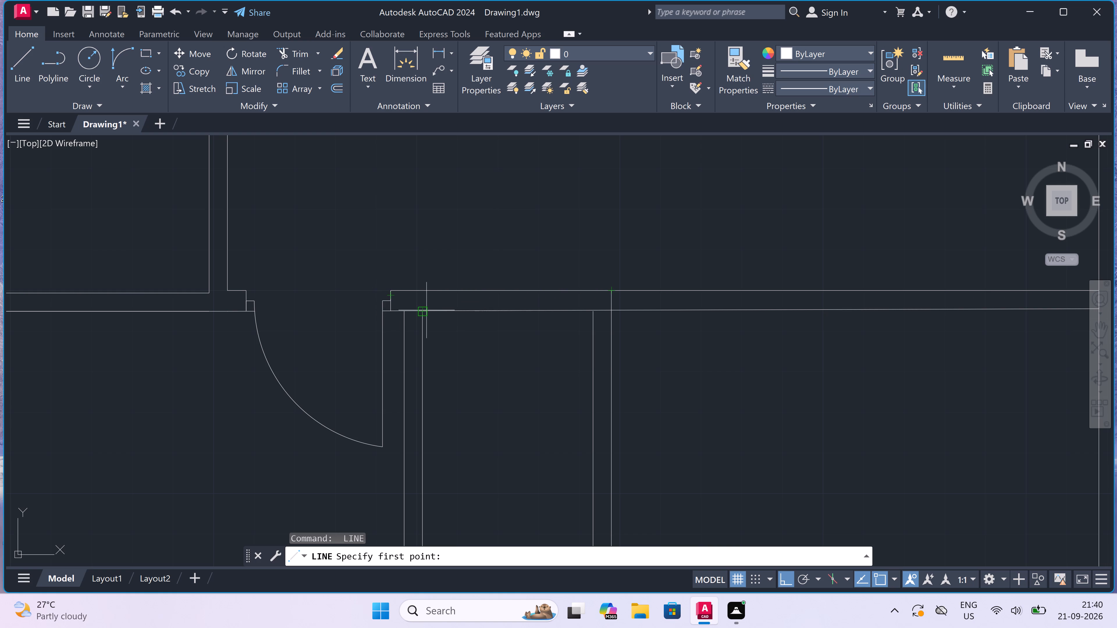
left_click(405, 308)
double_click(406, 285)
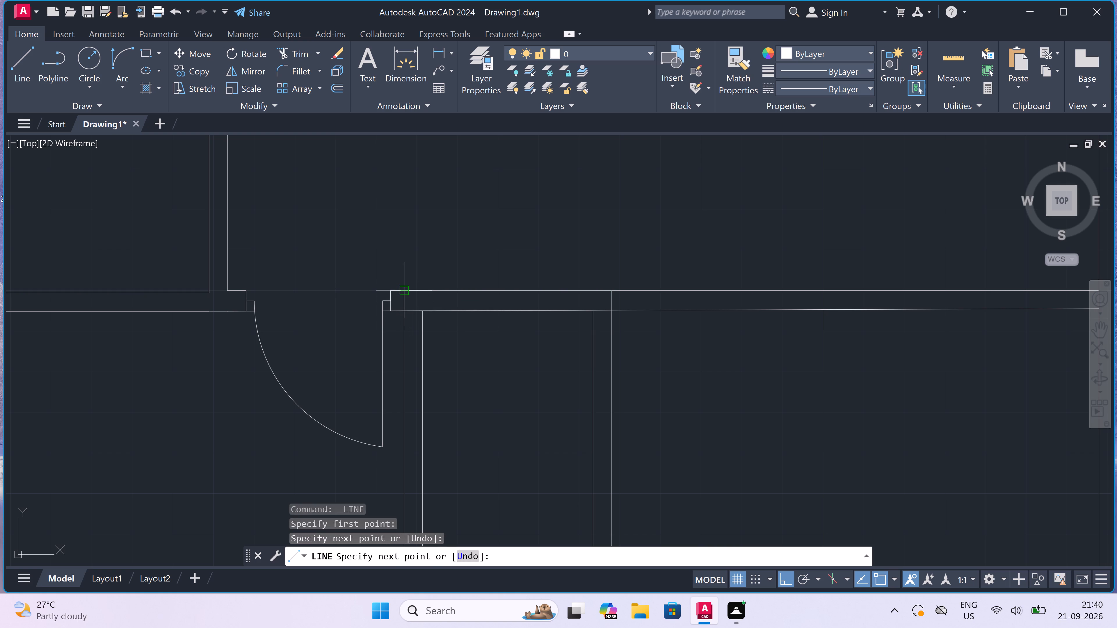
key("Escape")
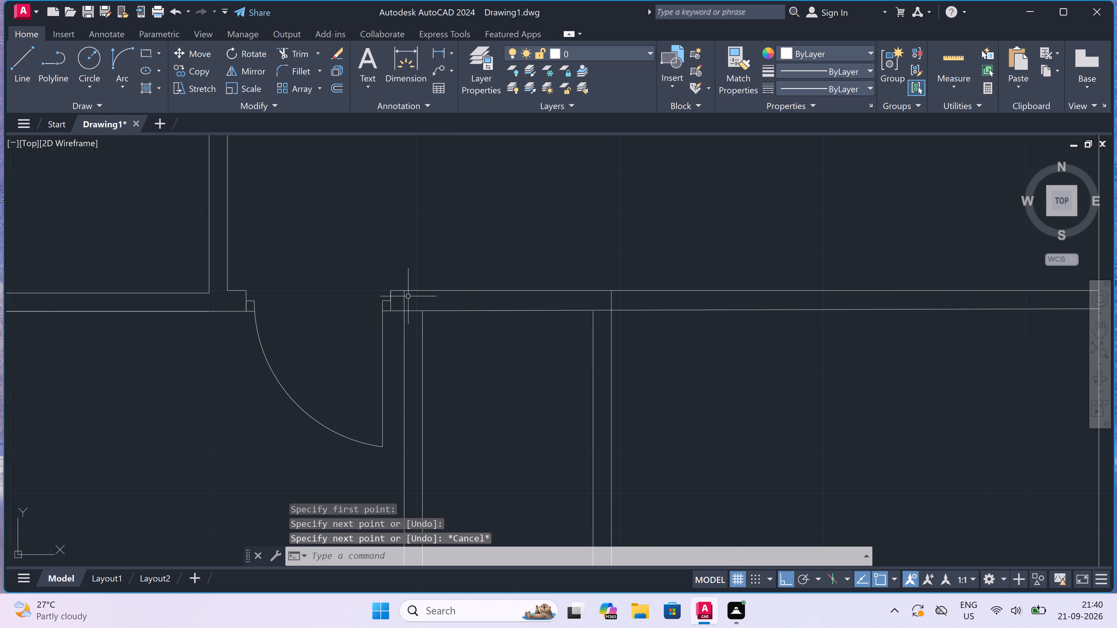
key("space")
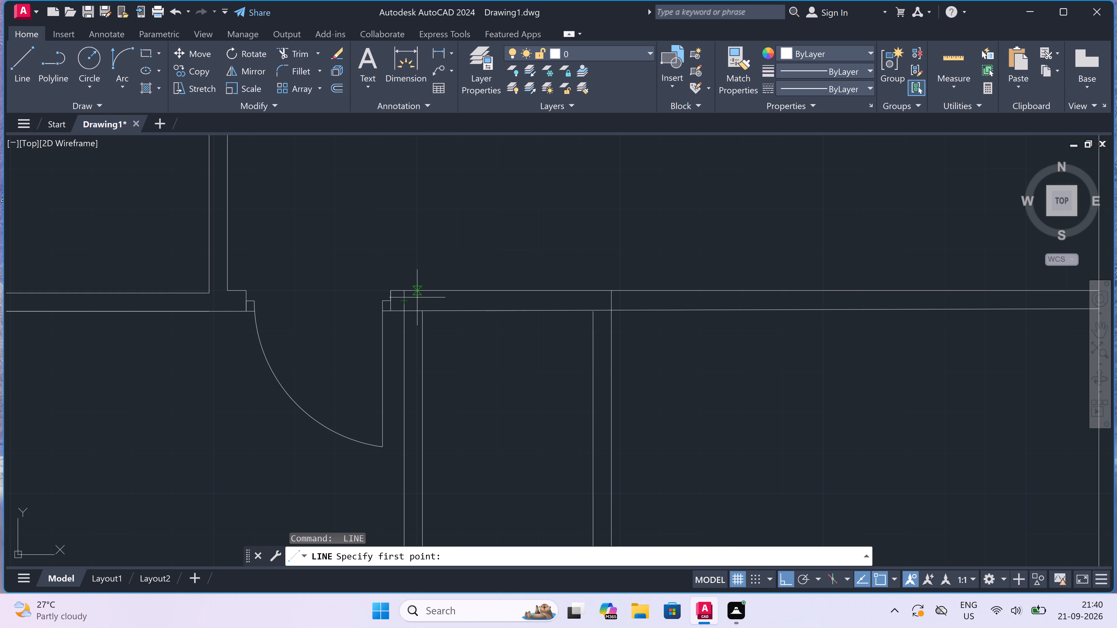
left_click(428, 313)
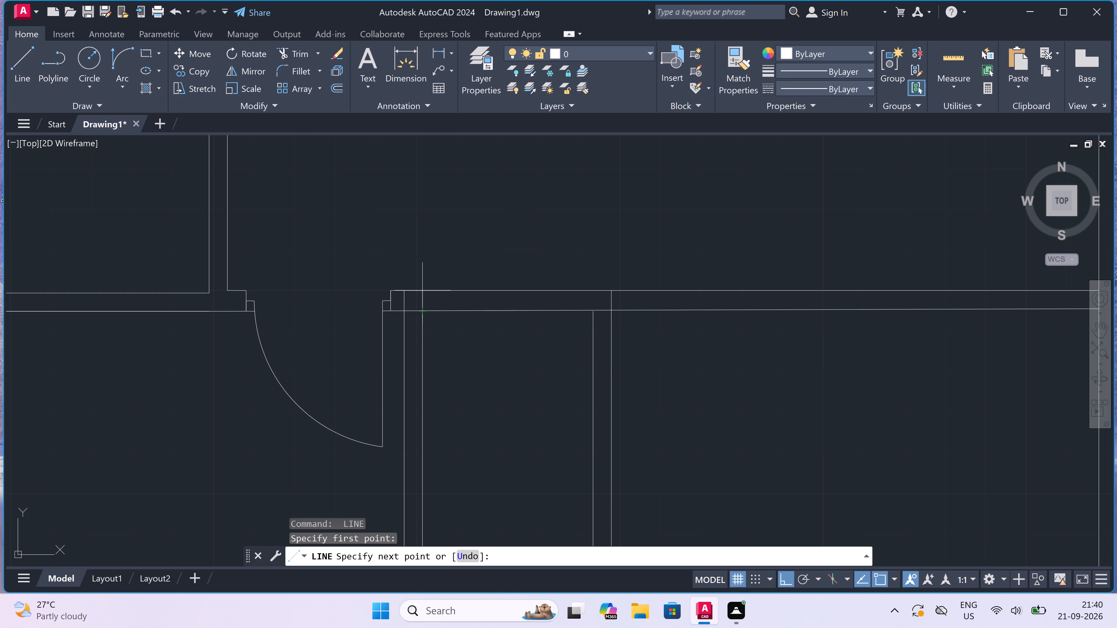
left_click(424, 291)
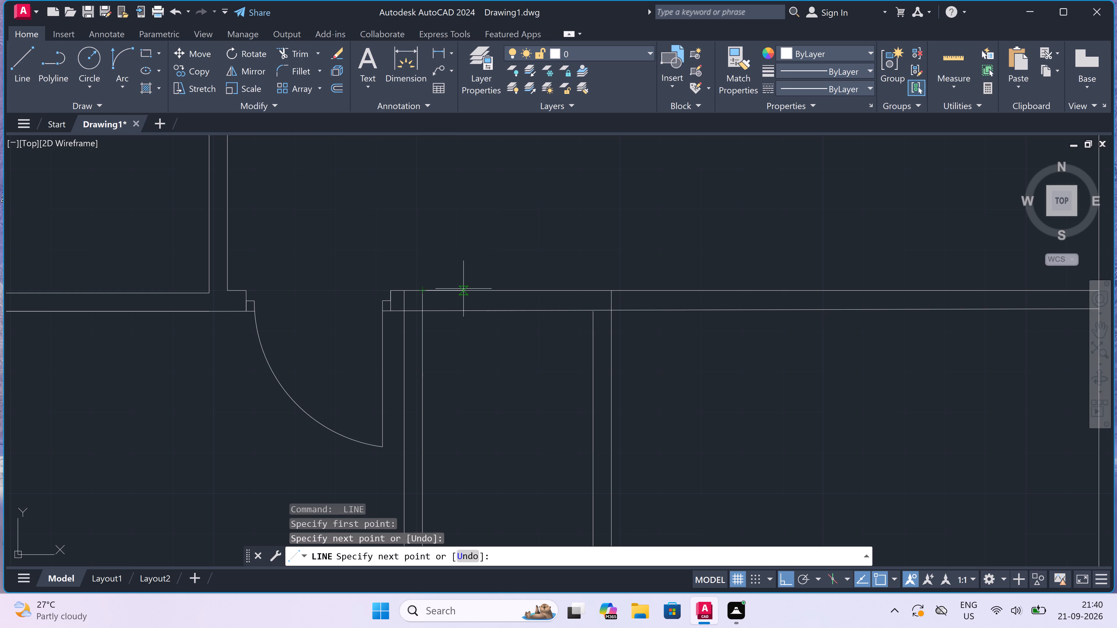
key("Escape")
Draw a vertical line extending the second partition's left face across the horizontal wall to its upper line.
key("space")
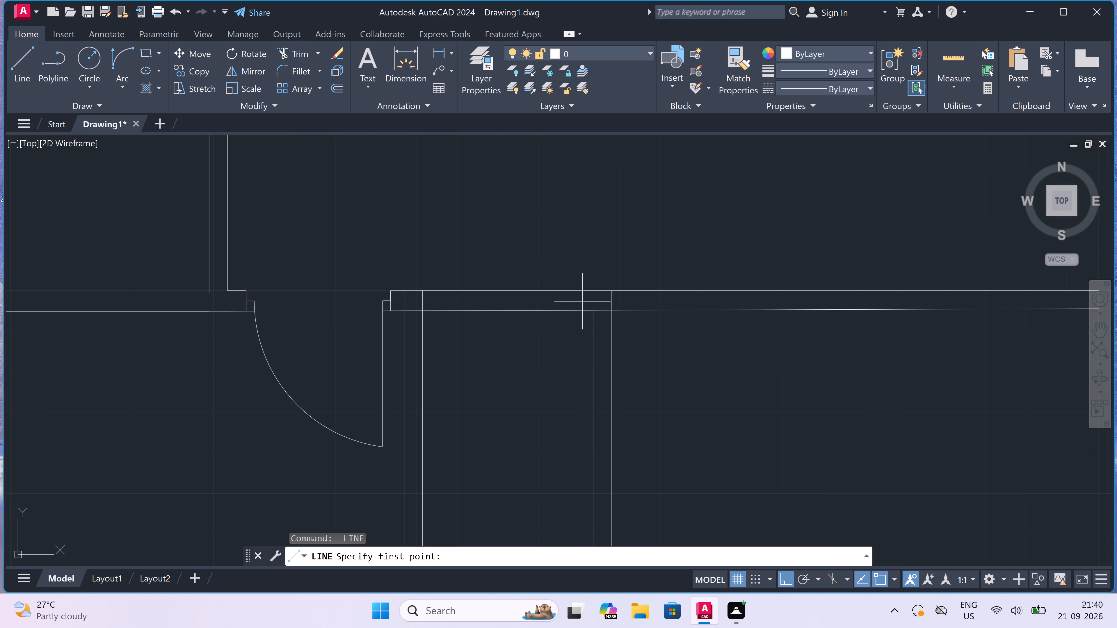
left_click_drag(593, 311, 594, 308)
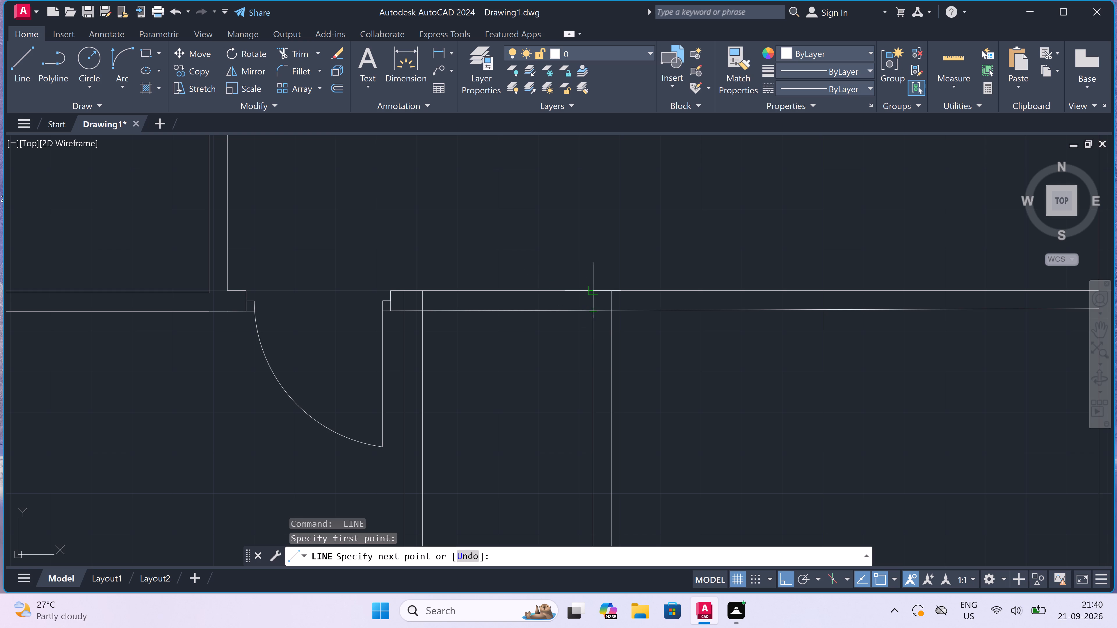
left_click(590, 295)
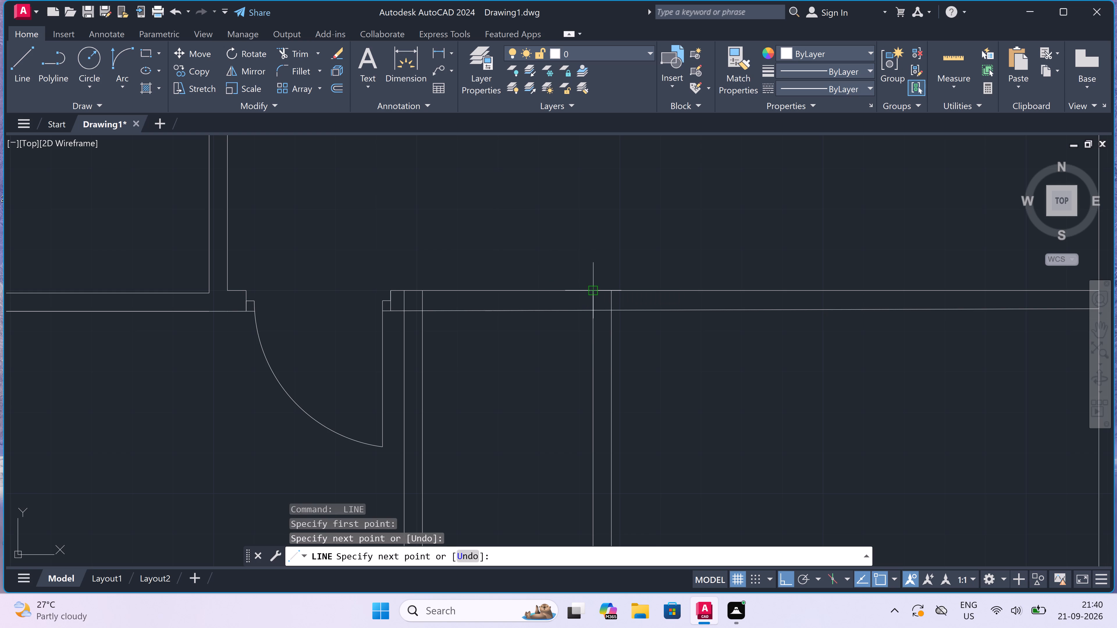
key("Escape")
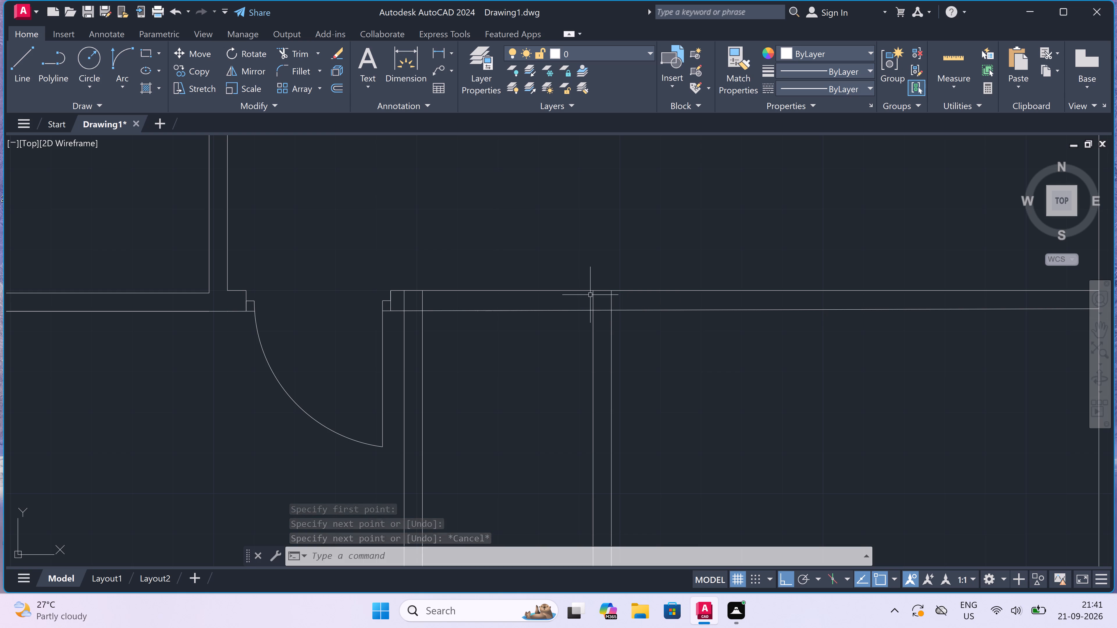
Start the Trim command at the junctions of the two partitions and the horizontal wall.
type("tr")
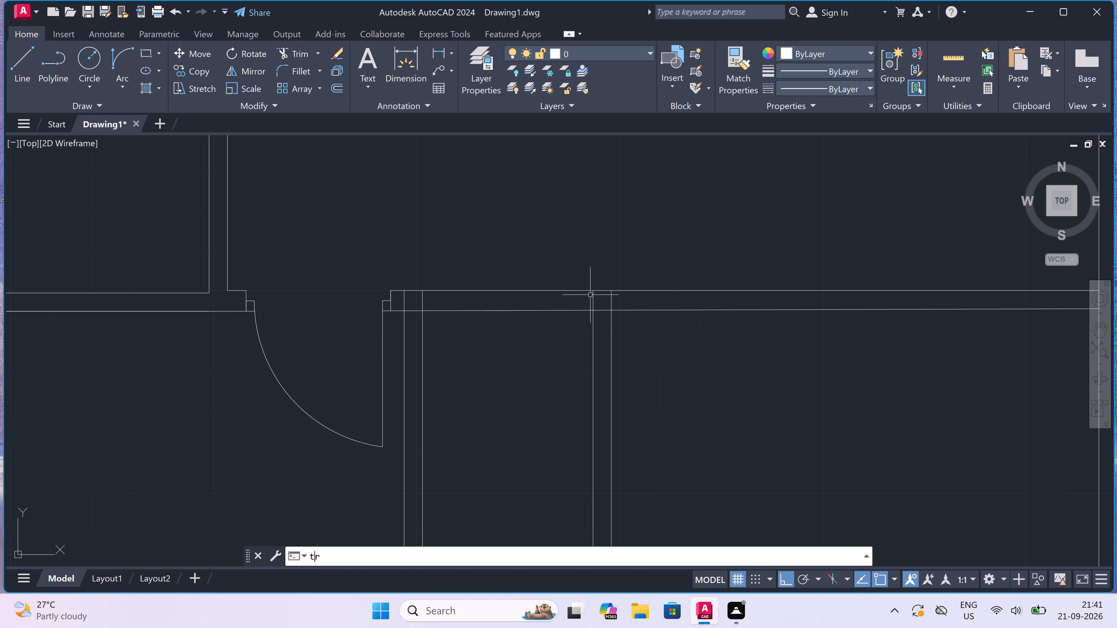
key("space")
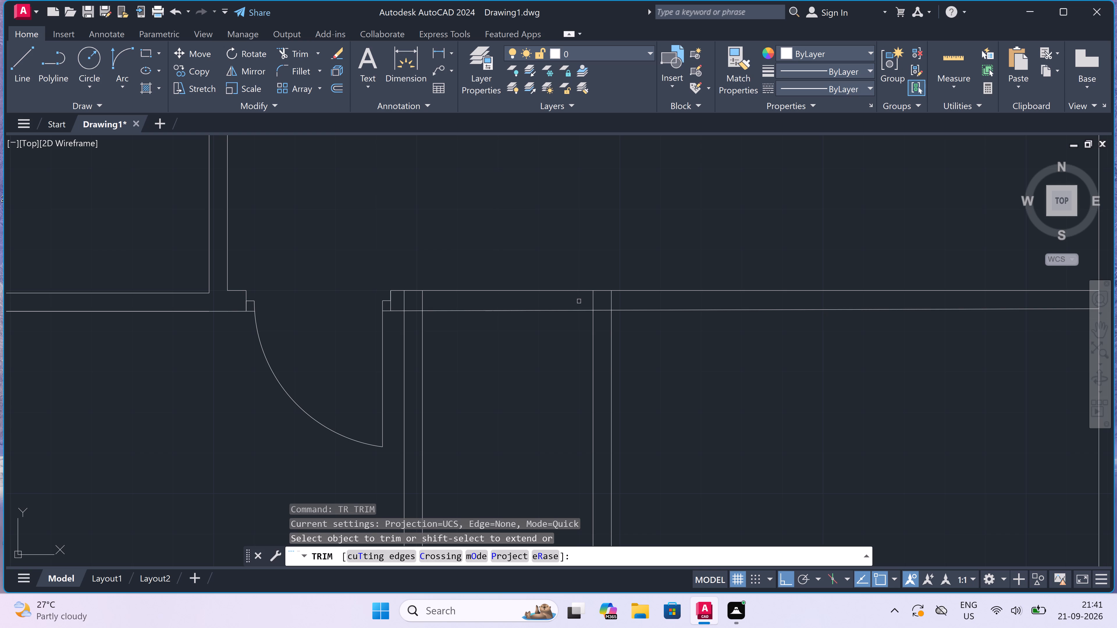
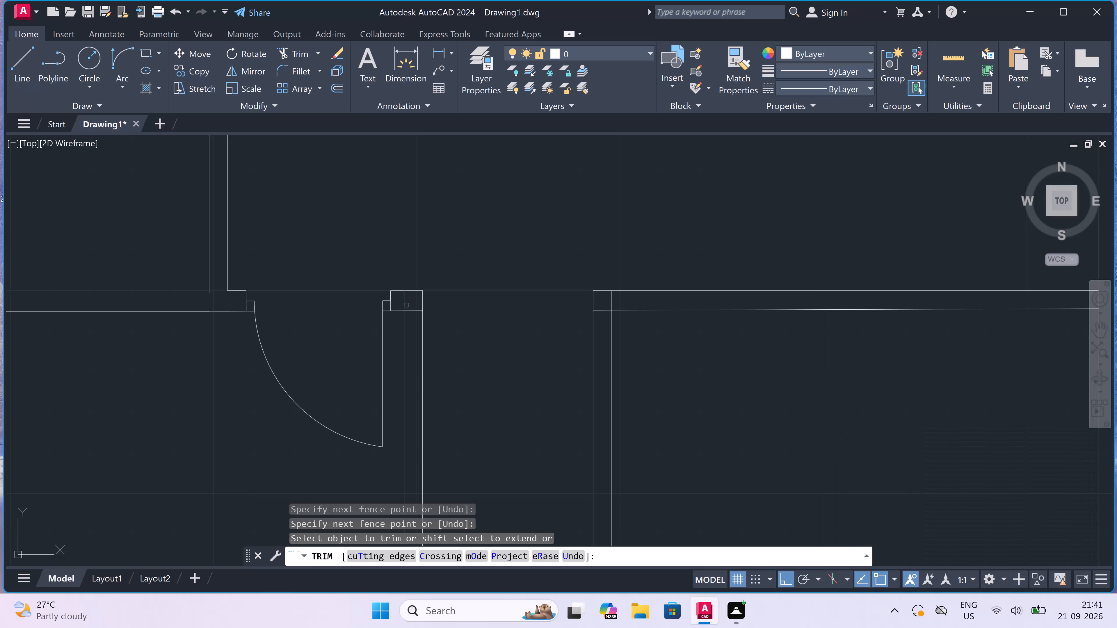
Trim the overlapping wall lines where the partition nearest the door meets the horizontal wall, leaving a clean corner.
left_click(406, 305)
left_click(405, 302)
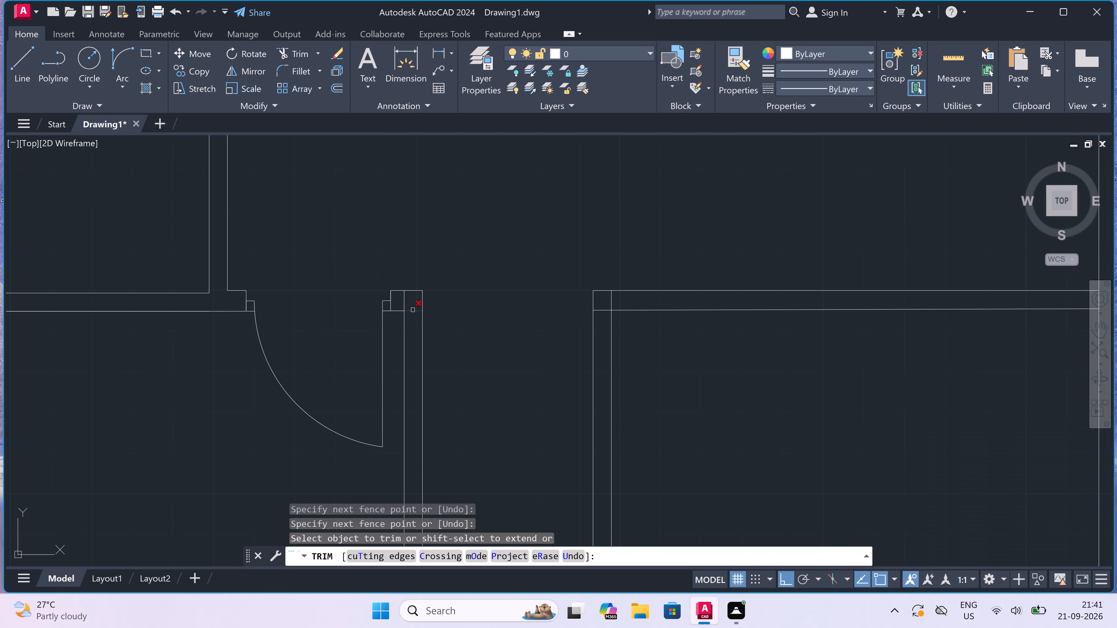
left_click(413, 310)
scroll(410, 302, "up", 2)
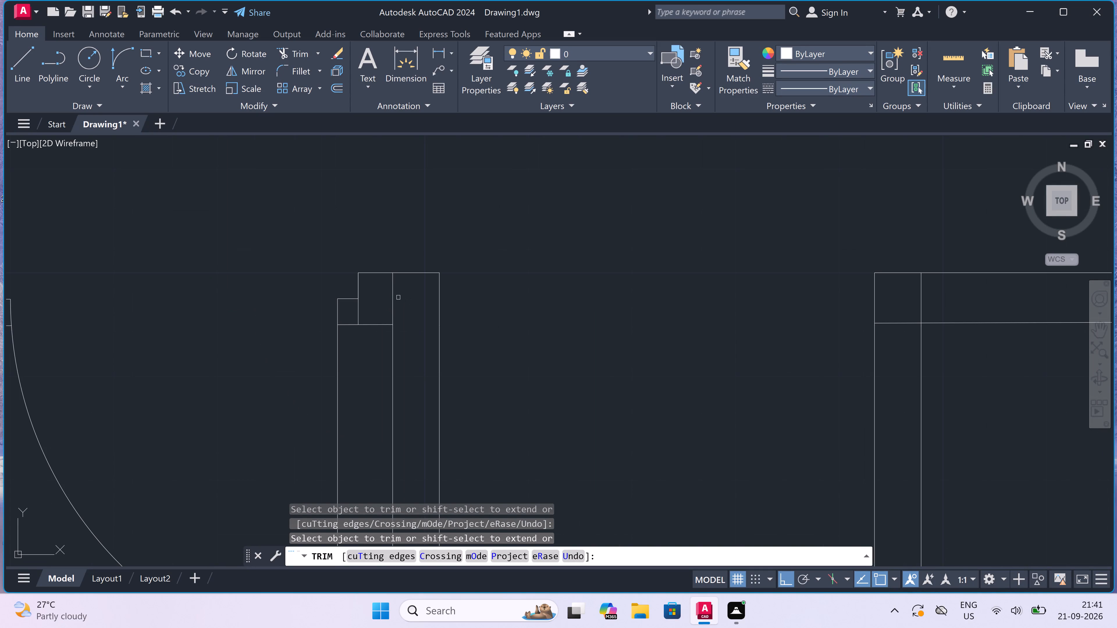
left_click(390, 292)
left_click(407, 297)
scroll(408, 298, "down", 3)
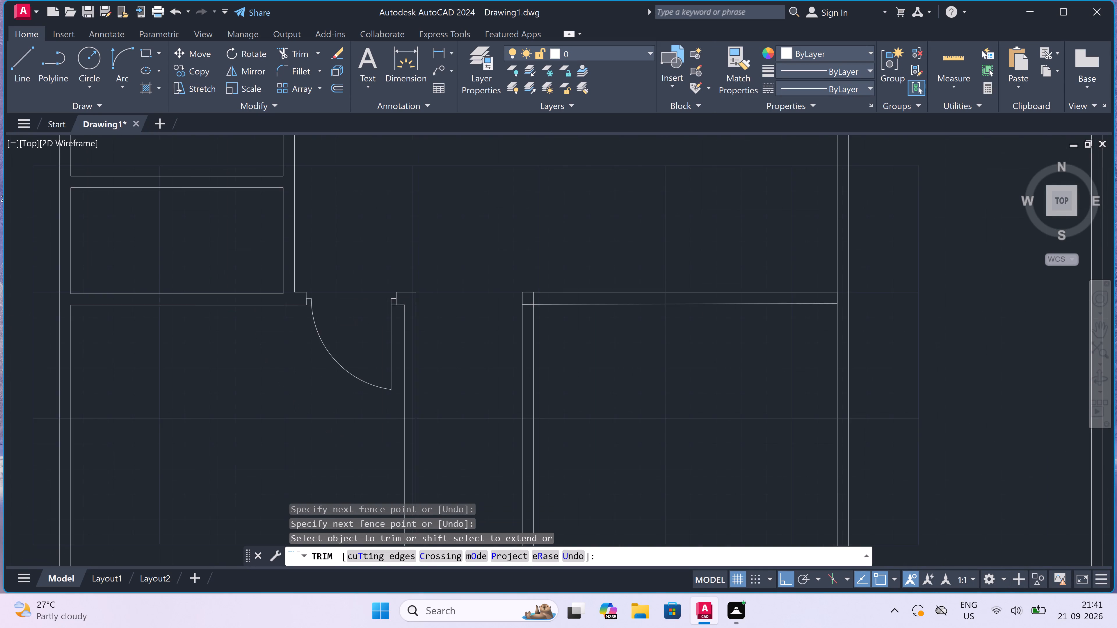
Trim the overlapping lines where the second partition meets the horizontal wall, leaving a clean corner.
scroll(408, 298, "down", 3)
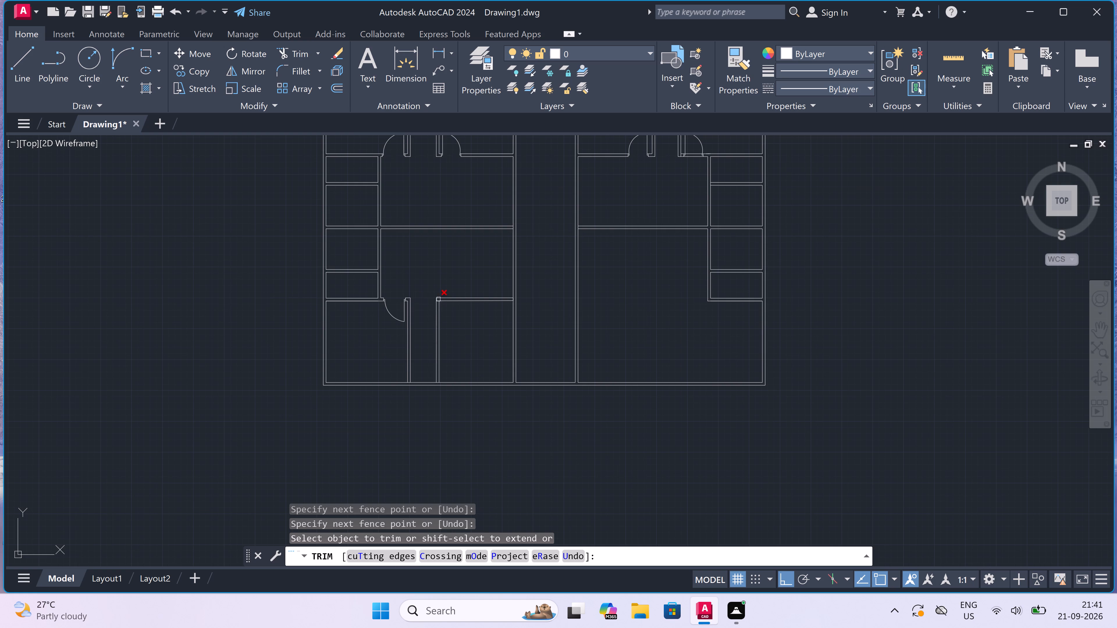
scroll(438, 297, "up", 6)
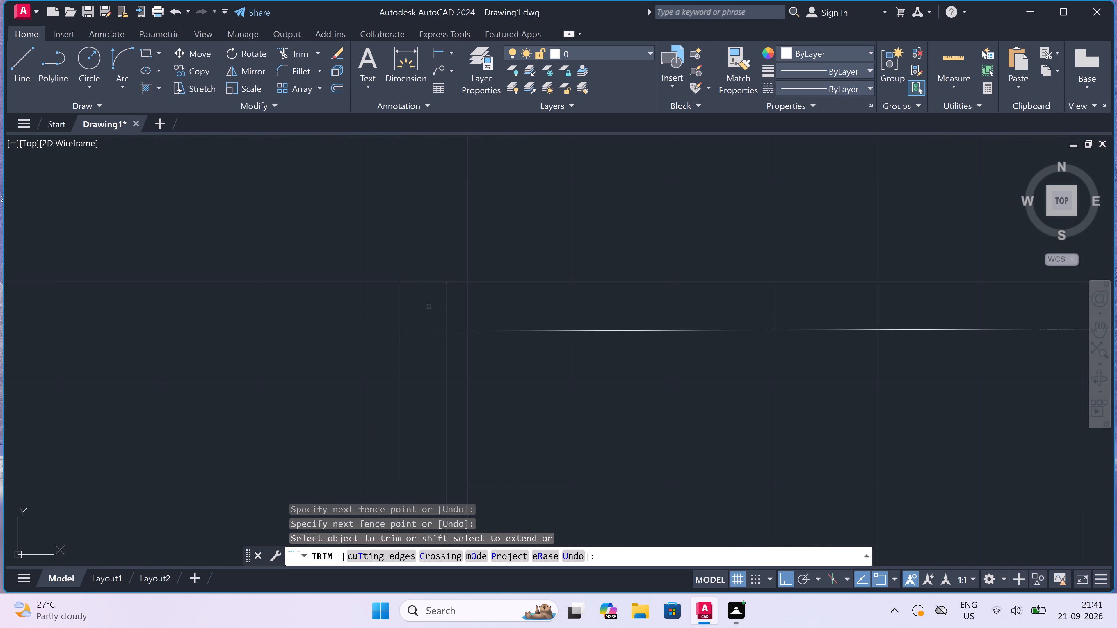
left_click(429, 307)
left_click(430, 346)
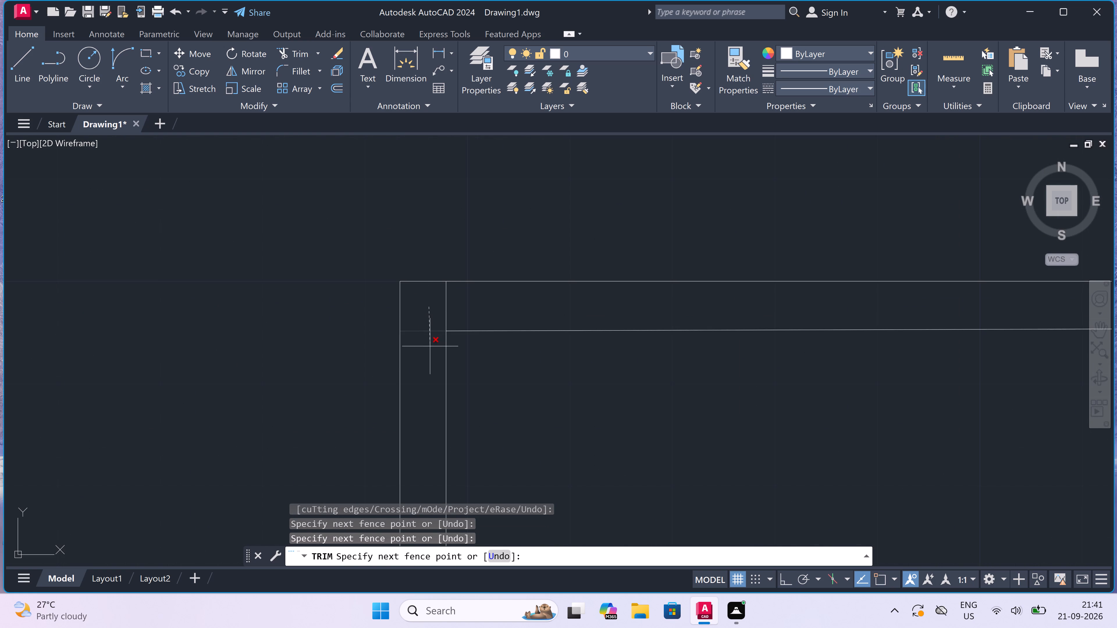
left_click(428, 309)
left_click(469, 308)
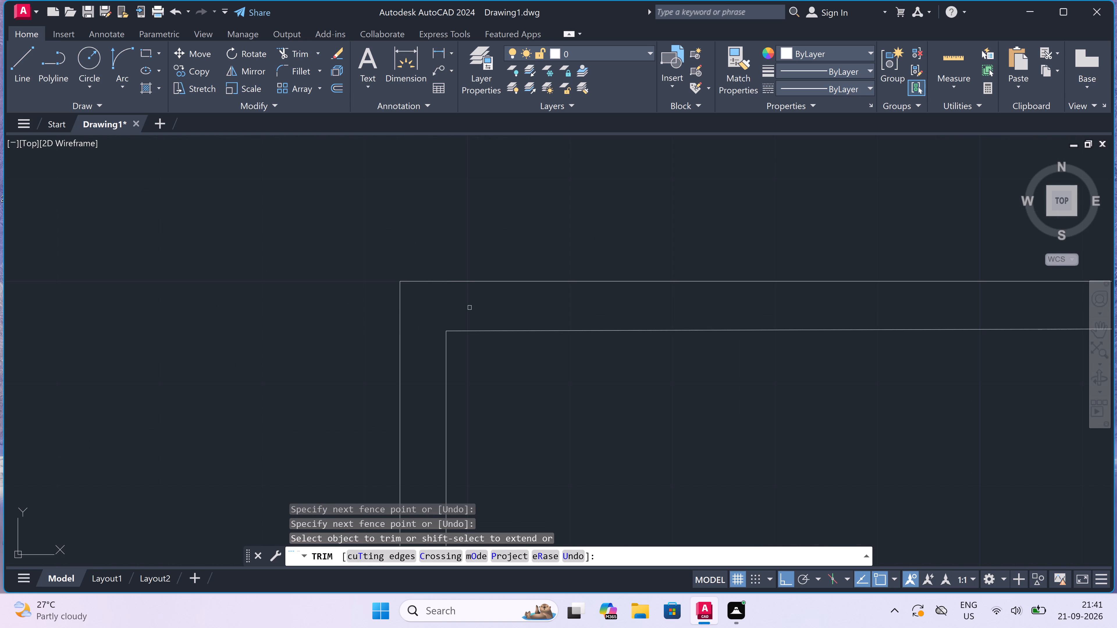
key("Escape")
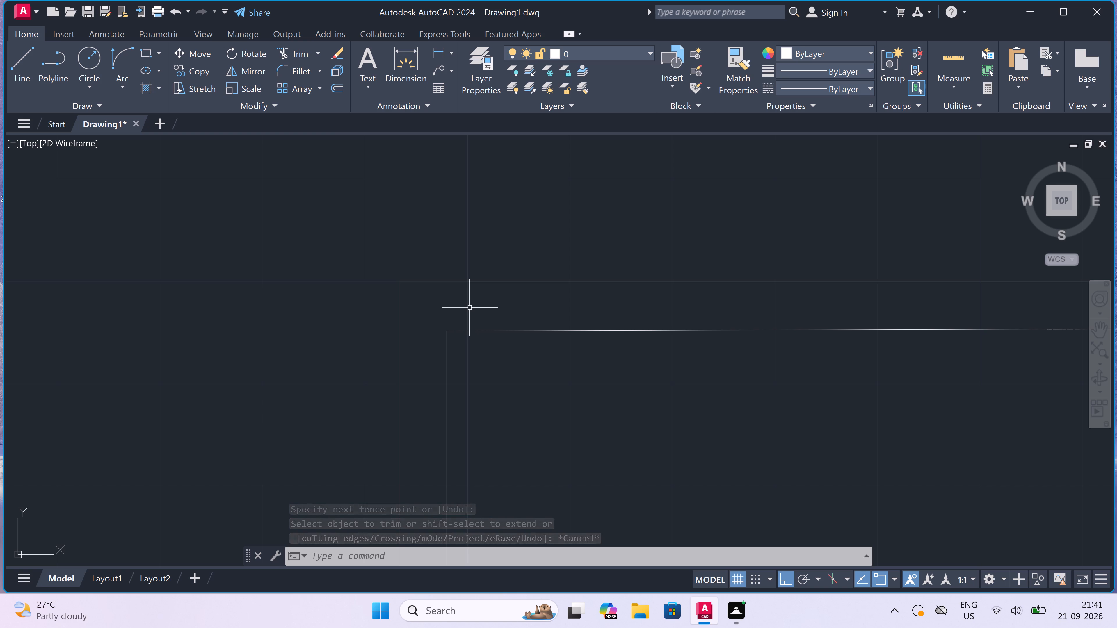
Draw a door jamb across the horizontal wall beside the second partition, with a 2" stop from its midpoint and a 3' door leaf downward.
type("l")
key("space")
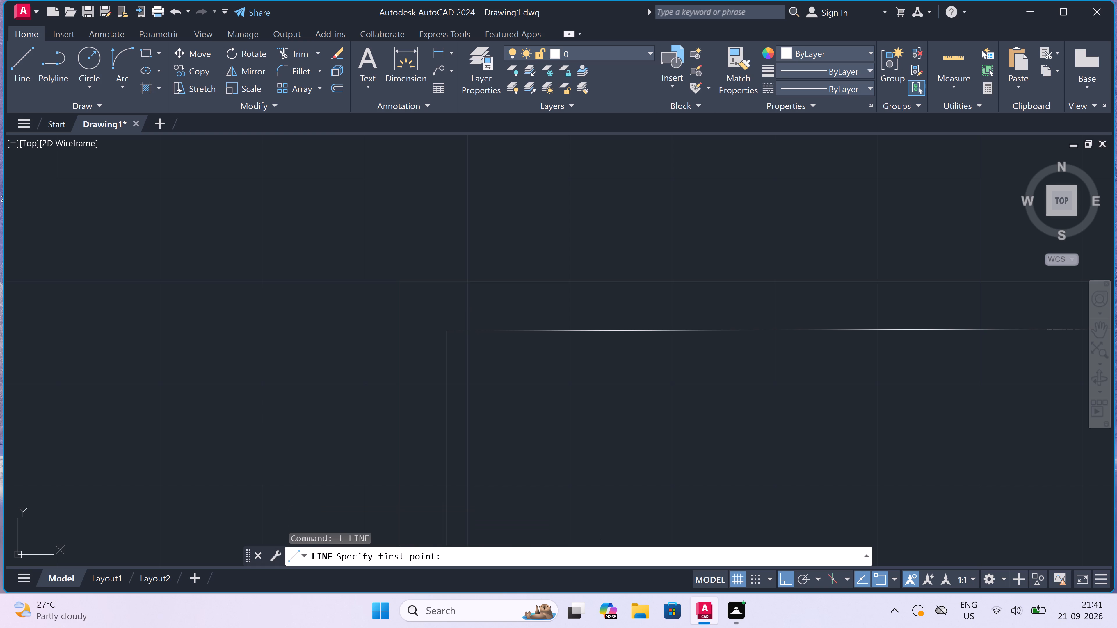
left_click_drag(484, 283, 487, 289)
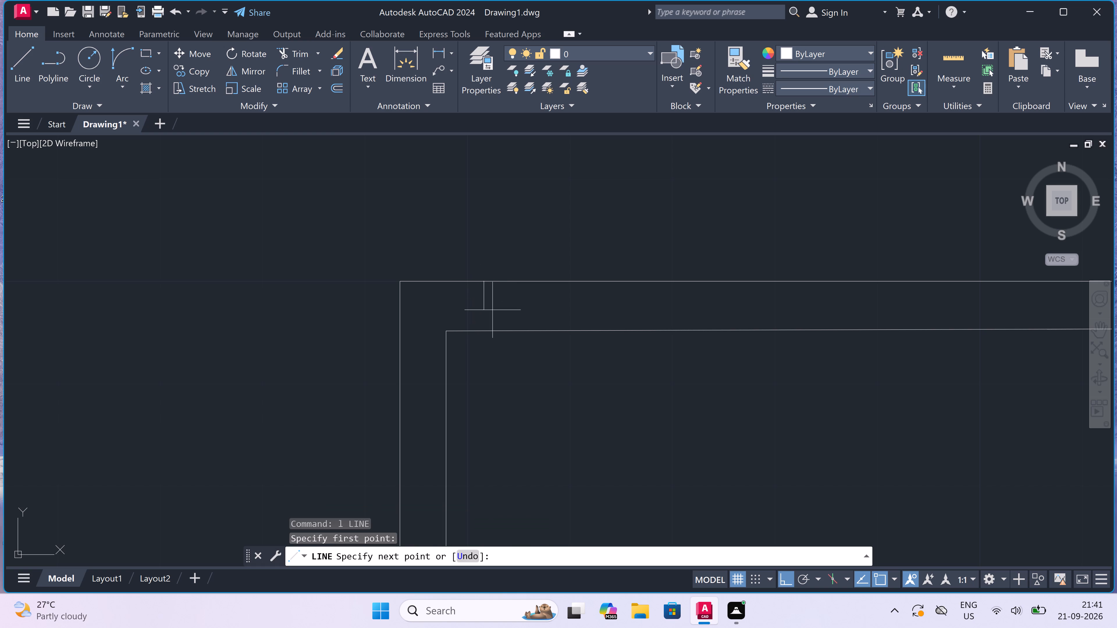
left_click(484, 333)
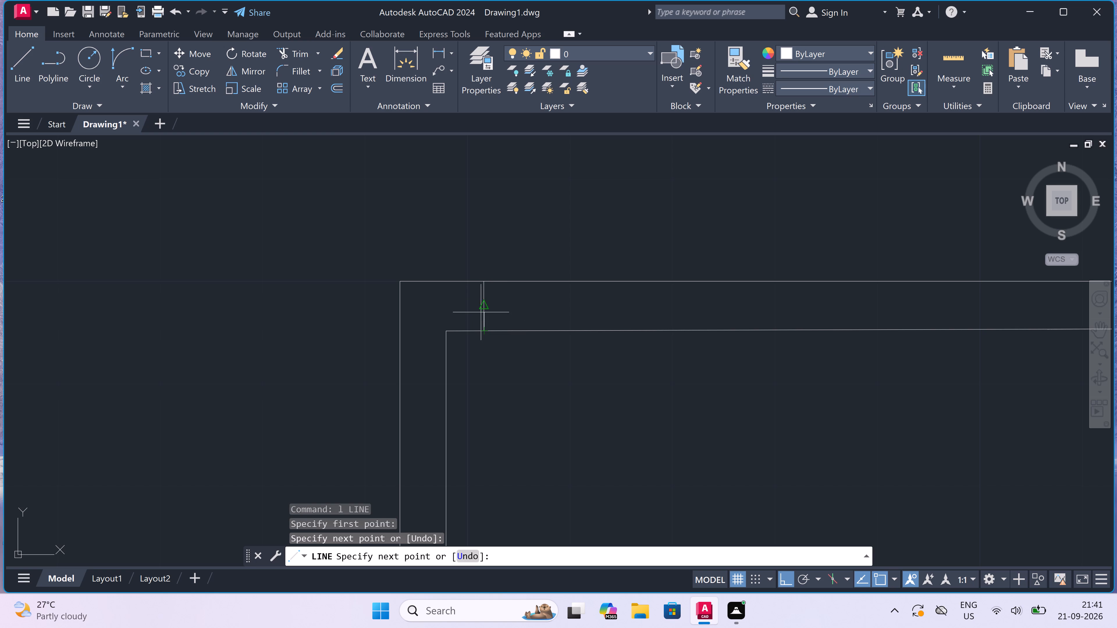
left_click(486, 306)
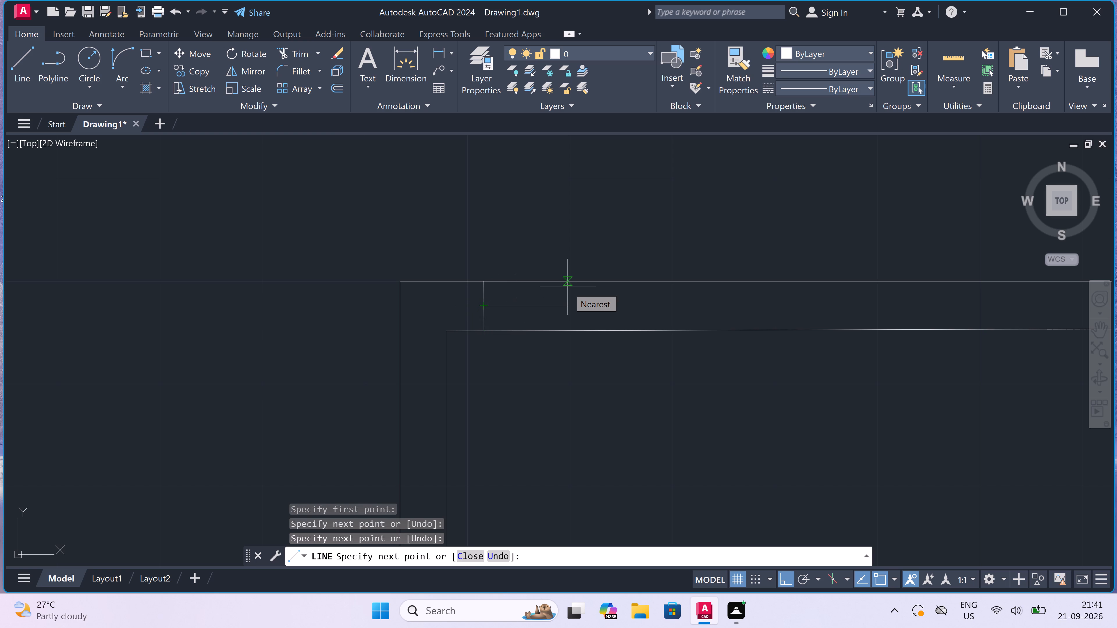
key("2")
type("\"")
key("space")
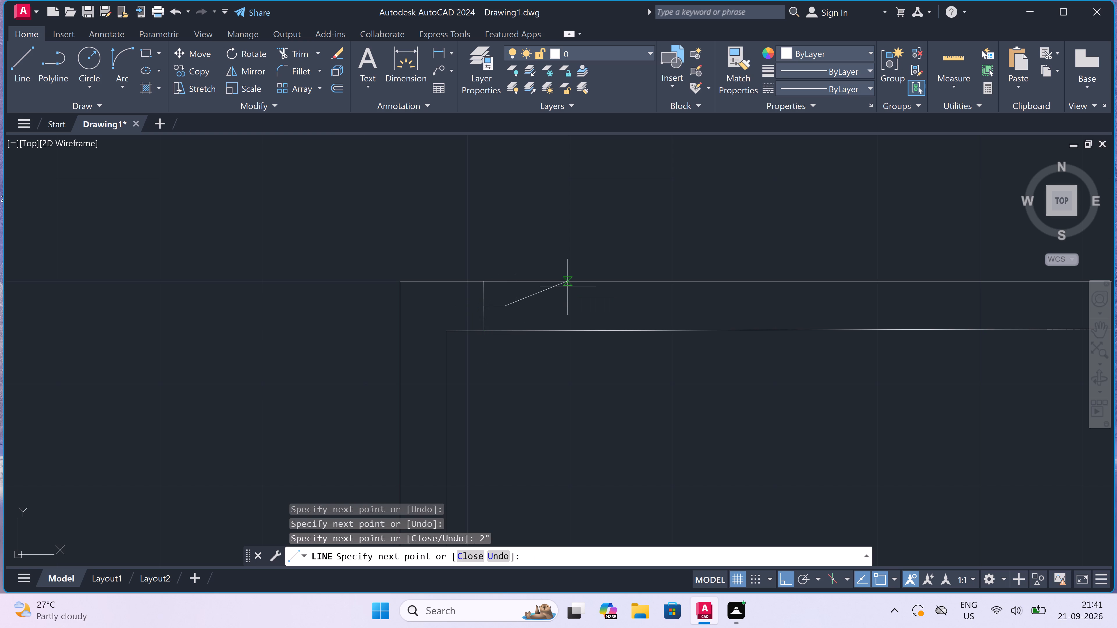
scroll(568, 287, "down", 4)
scroll(578, 404, "up", 1)
scroll(535, 274, "up", 1)
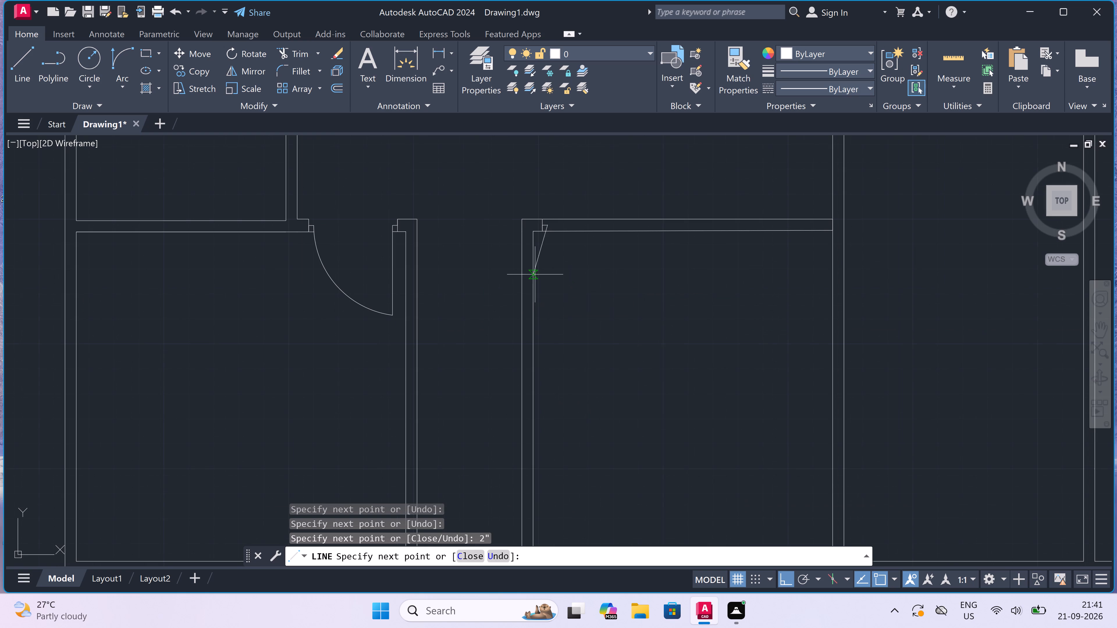
type("3'")
key("space")
key("Escape")
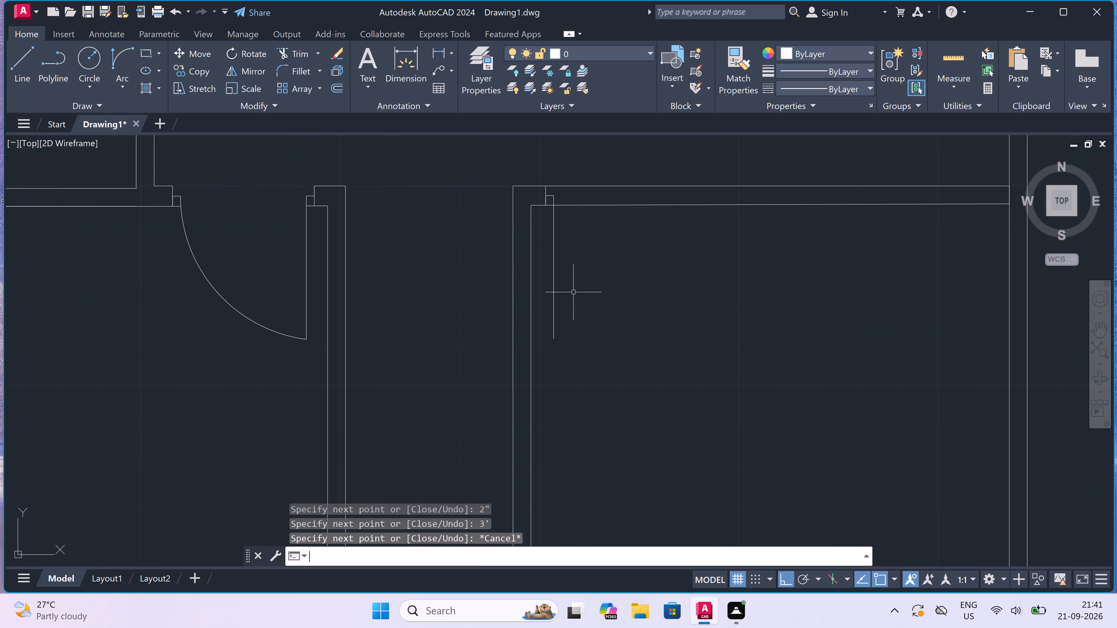
Draw the opposite door jamb across the horizontal wall with a 2" stop from its midpoint toward the door leaf.
key("space")
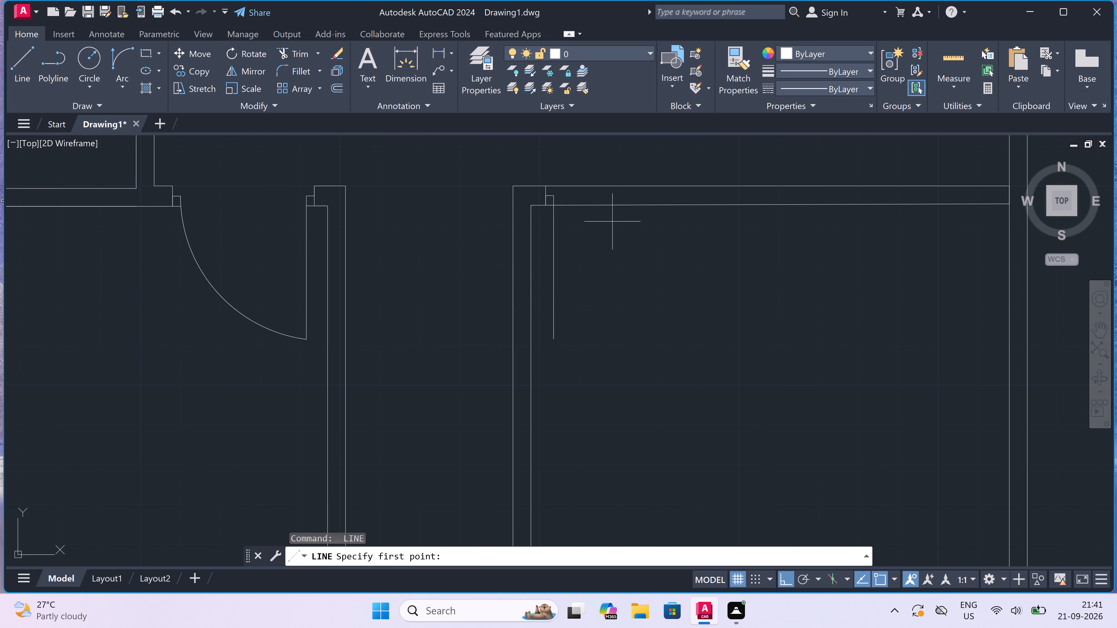
double_click(673, 185)
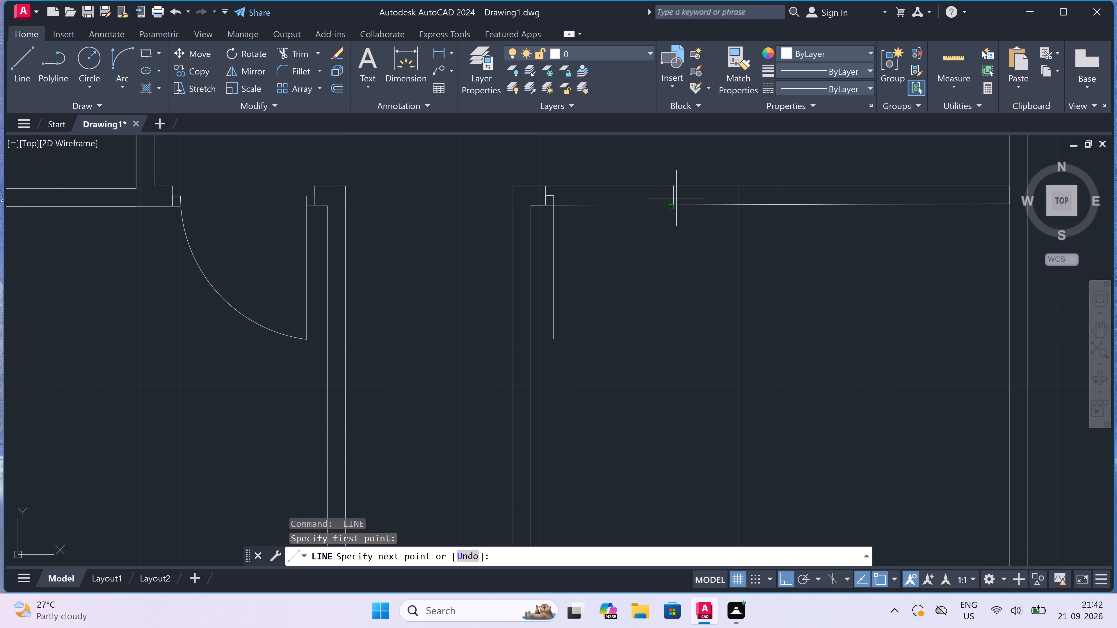
left_click(676, 201)
left_click(676, 197)
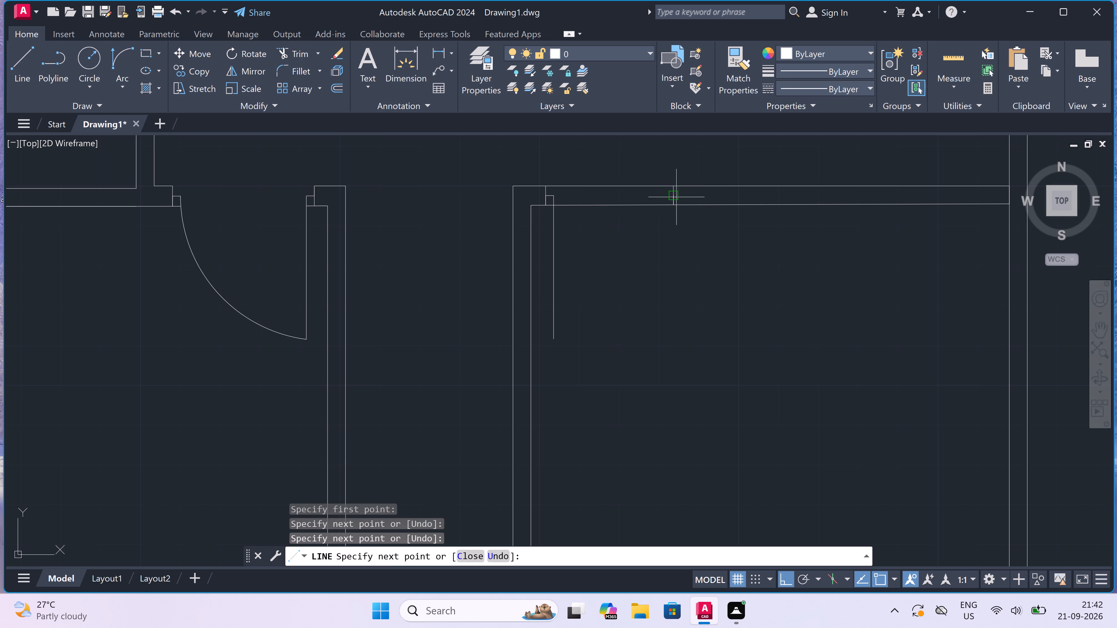
key("2")
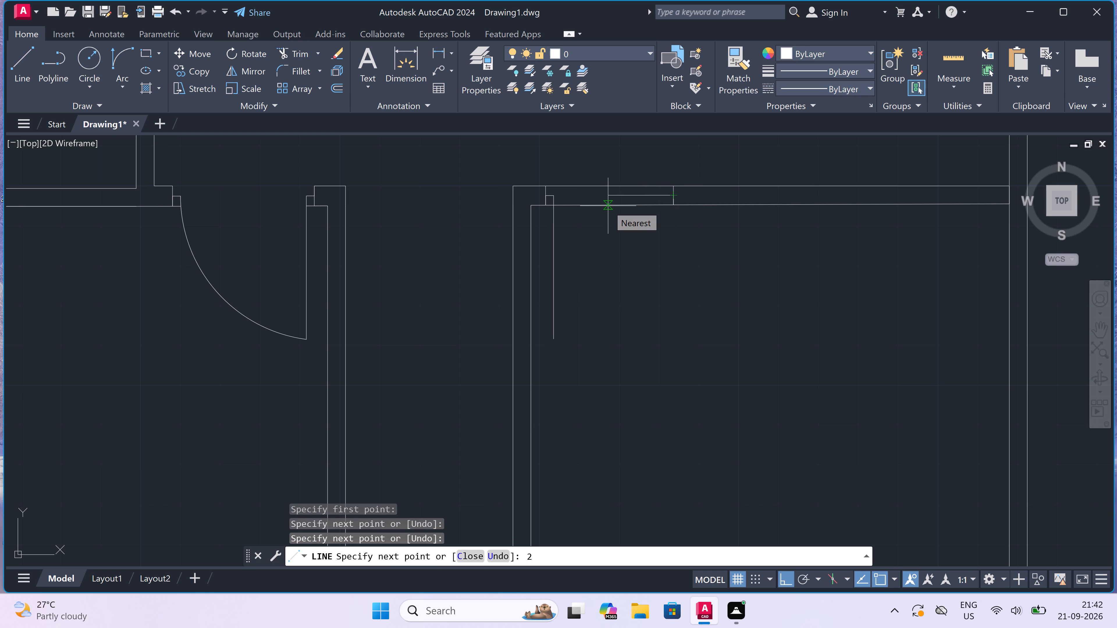
type("\"")
key("space")
key("Escape")
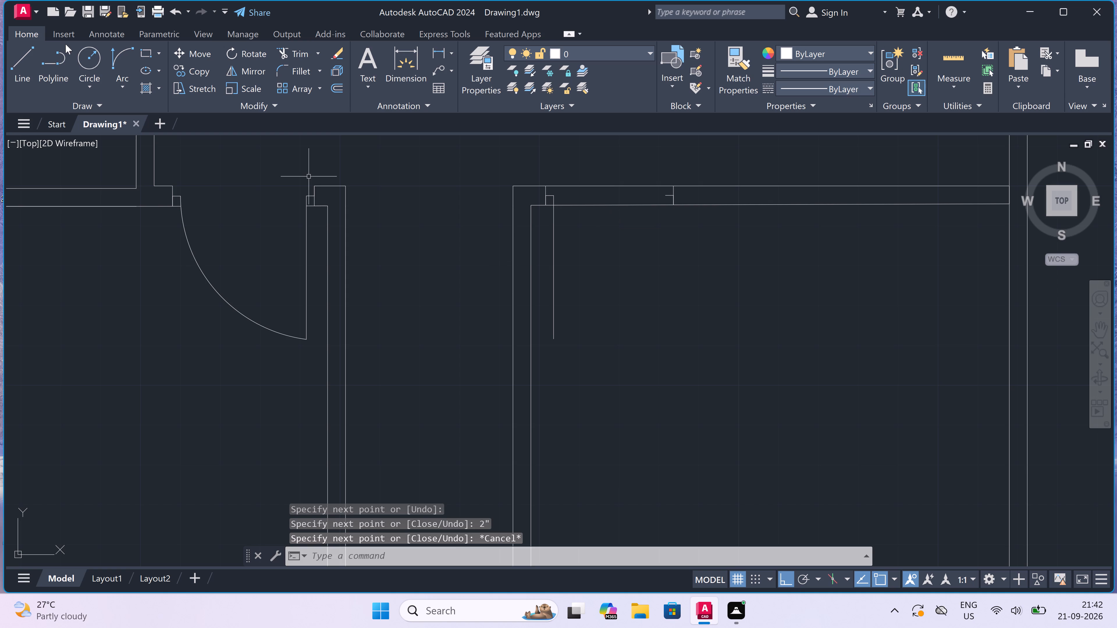
Draw the door swing arc from the leaf's lower end to the end of the opposite jamb's stop, bulging away from the partition.
left_click(122, 55)
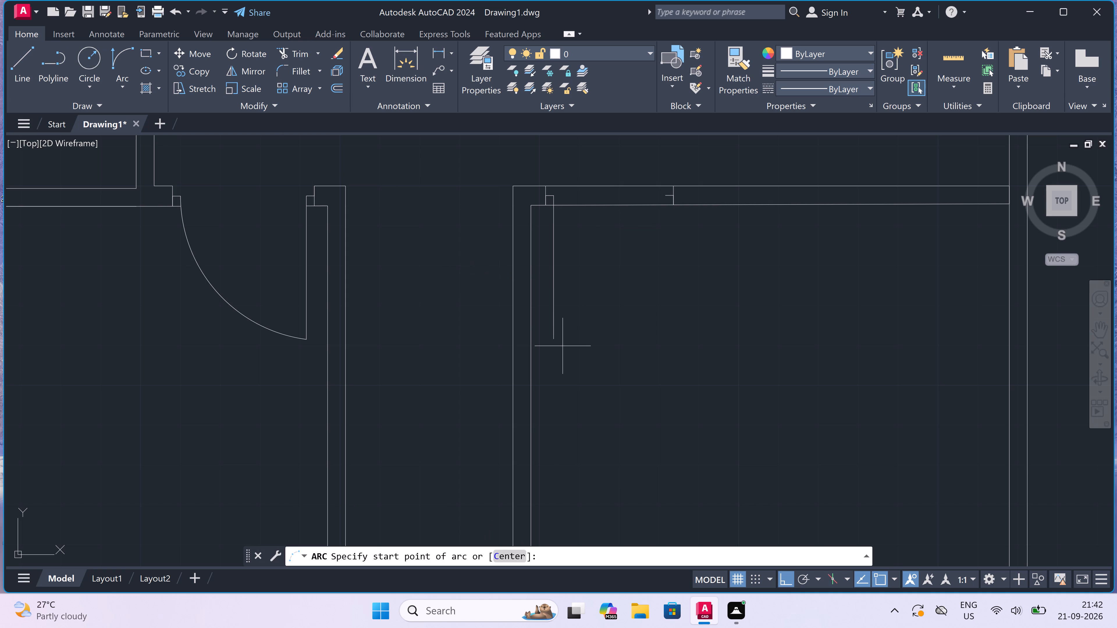
left_click(554, 332)
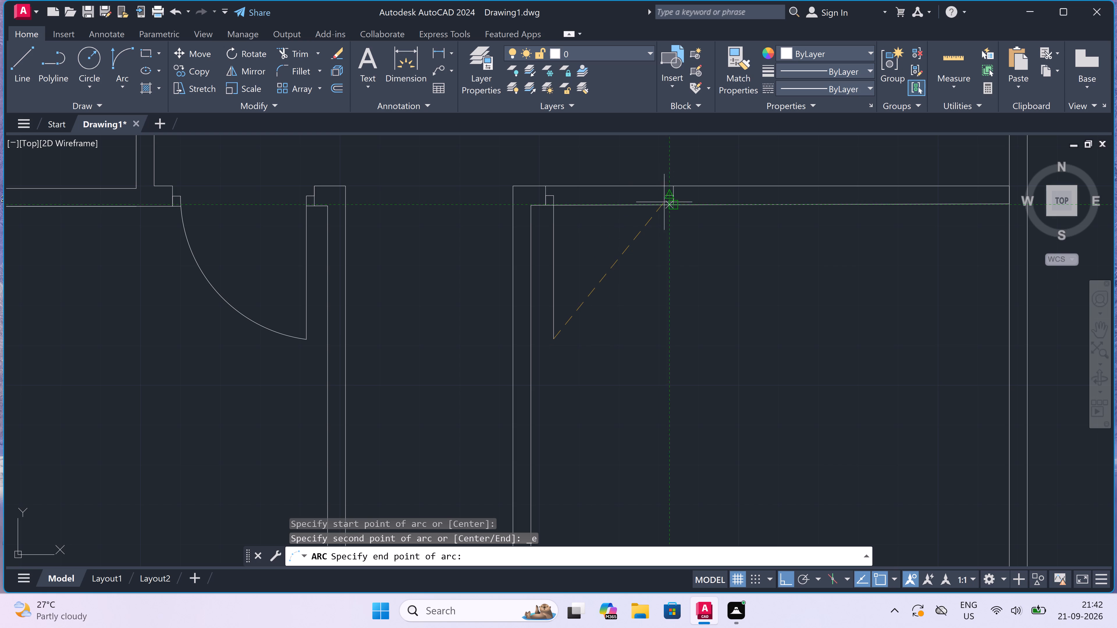
scroll(665, 198, "up", 3)
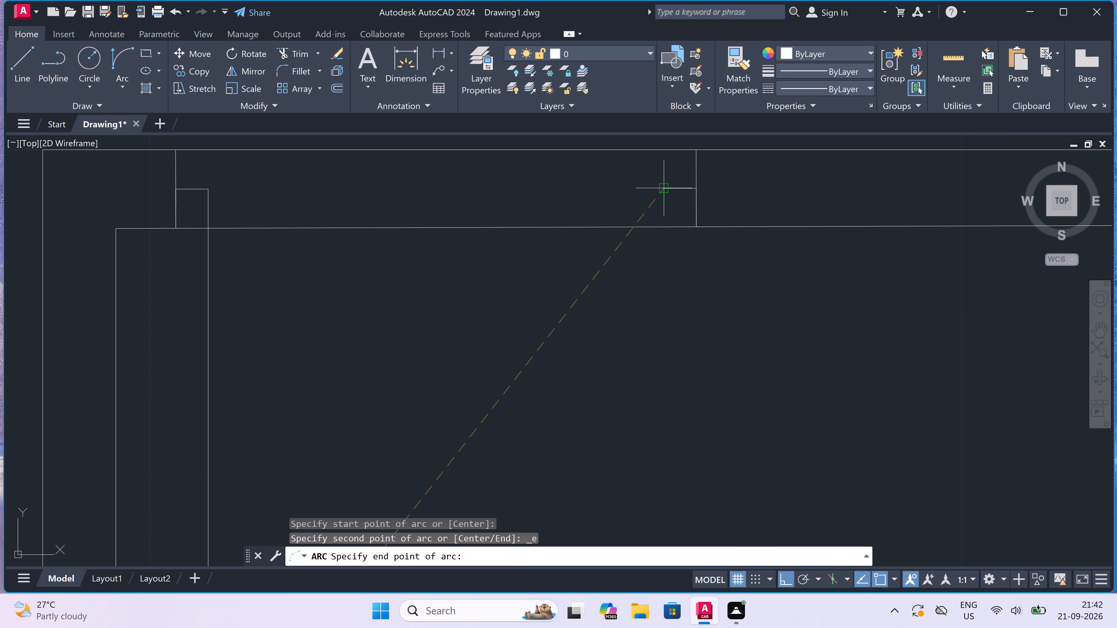
left_click(664, 187)
scroll(664, 187, "down", 3)
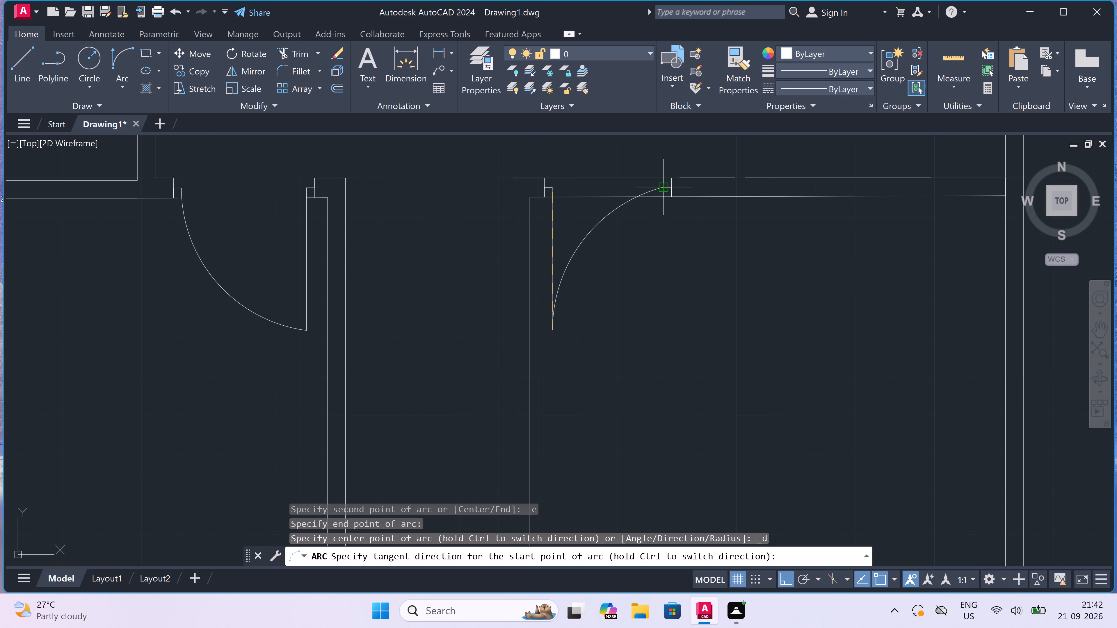
left_click(709, 274)
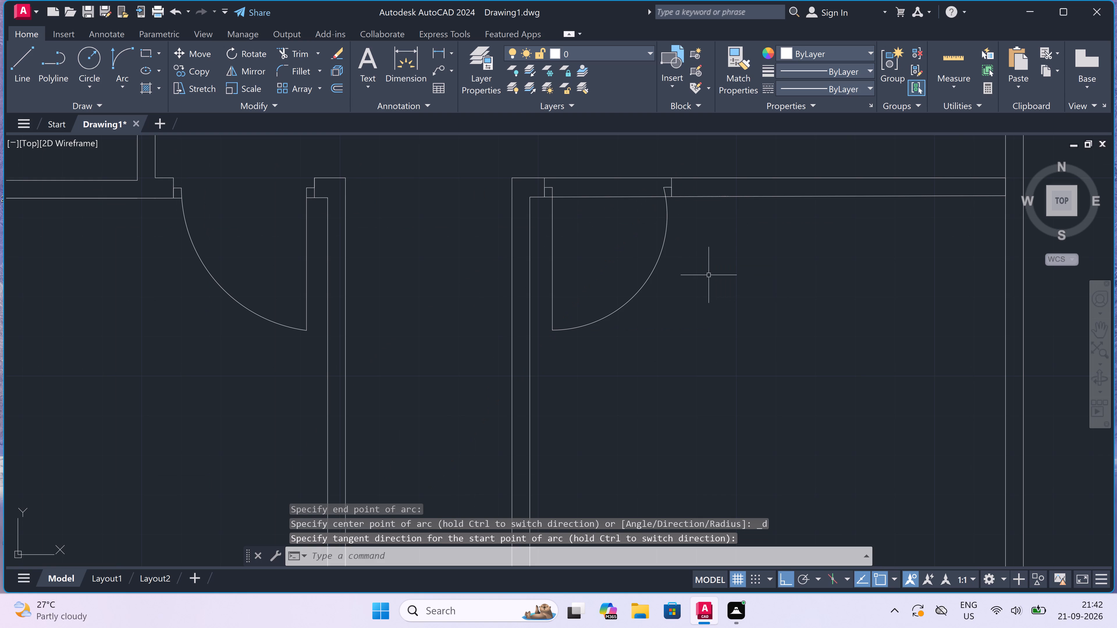
Trim both horizontal wall lines between the new door's jambs to open the doorway.
type("tr")
key("space")
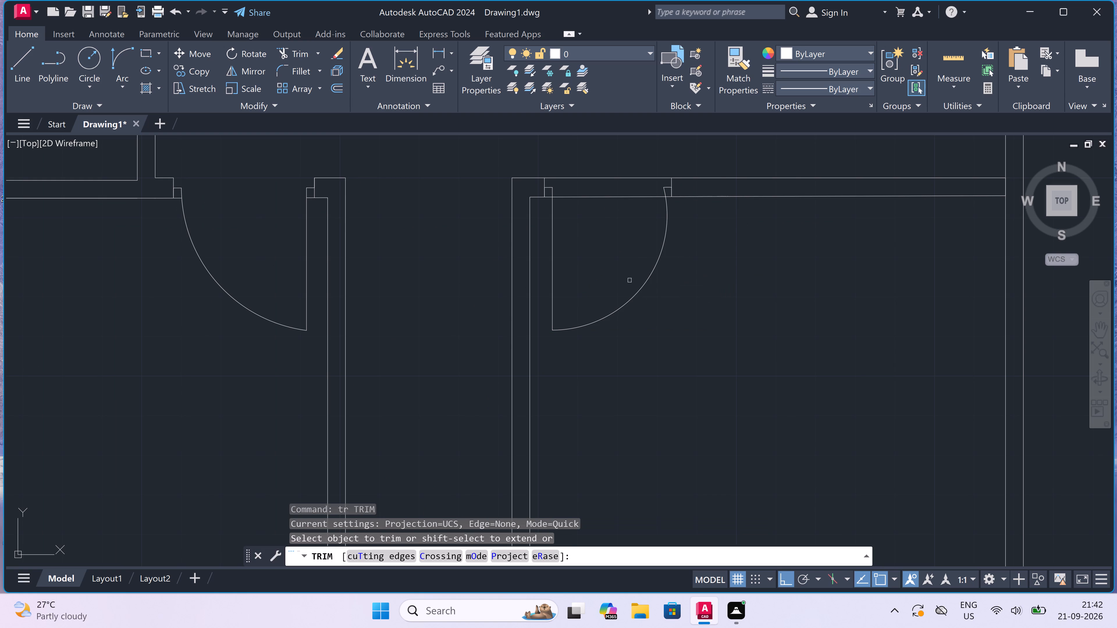
scroll(629, 280, "down", 1)
left_click_drag(620, 203, 620, 206)
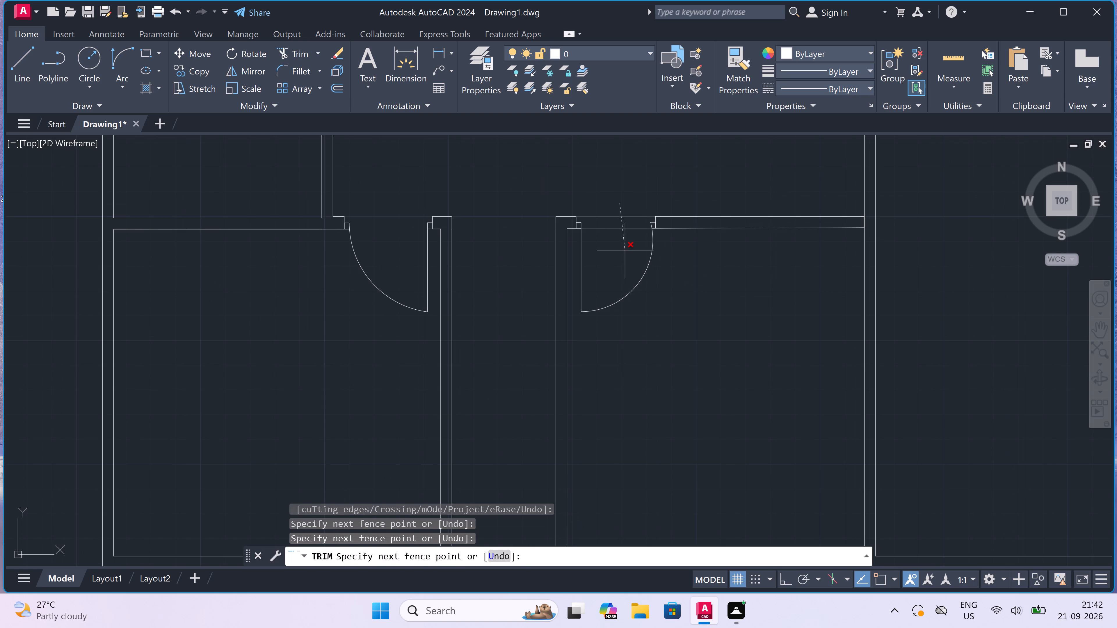
left_click(625, 251)
scroll(620, 249, "down", 2)
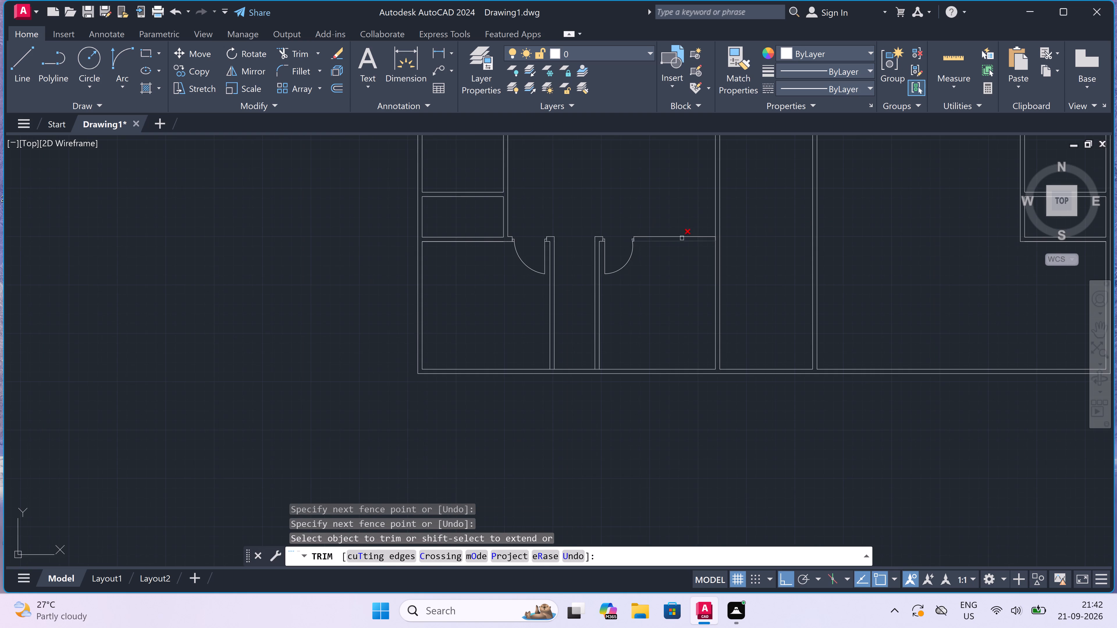
Trim the corridor wall's face between the two lines of the horizontal wall where they meet.
scroll(715, 234, "up", 6)
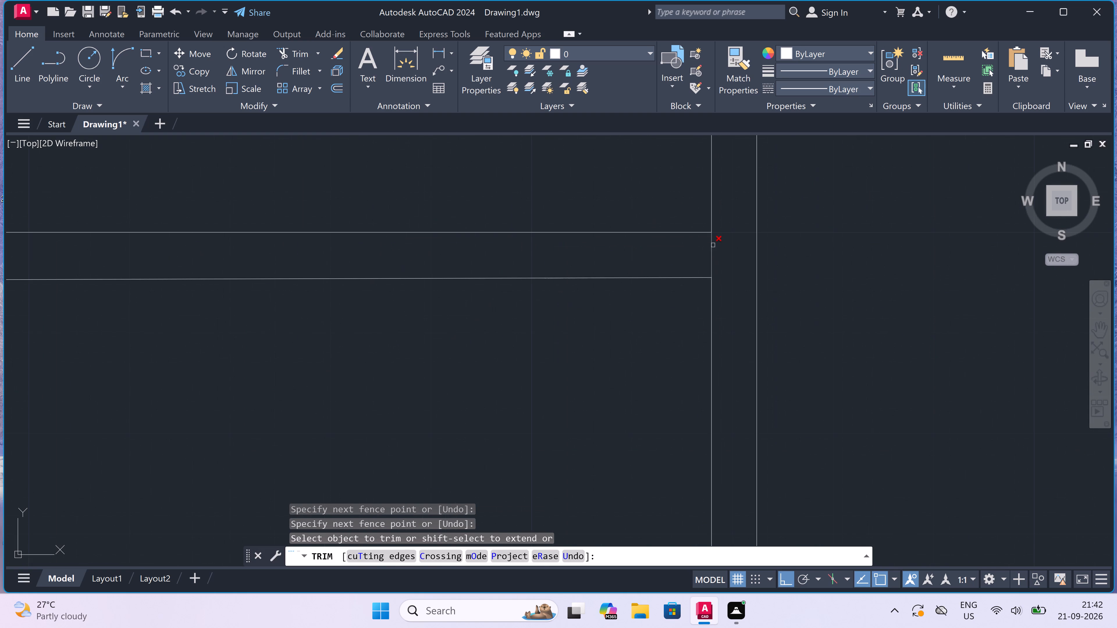
left_click(713, 245)
left_click(713, 246)
scroll(714, 248, "down", 5)
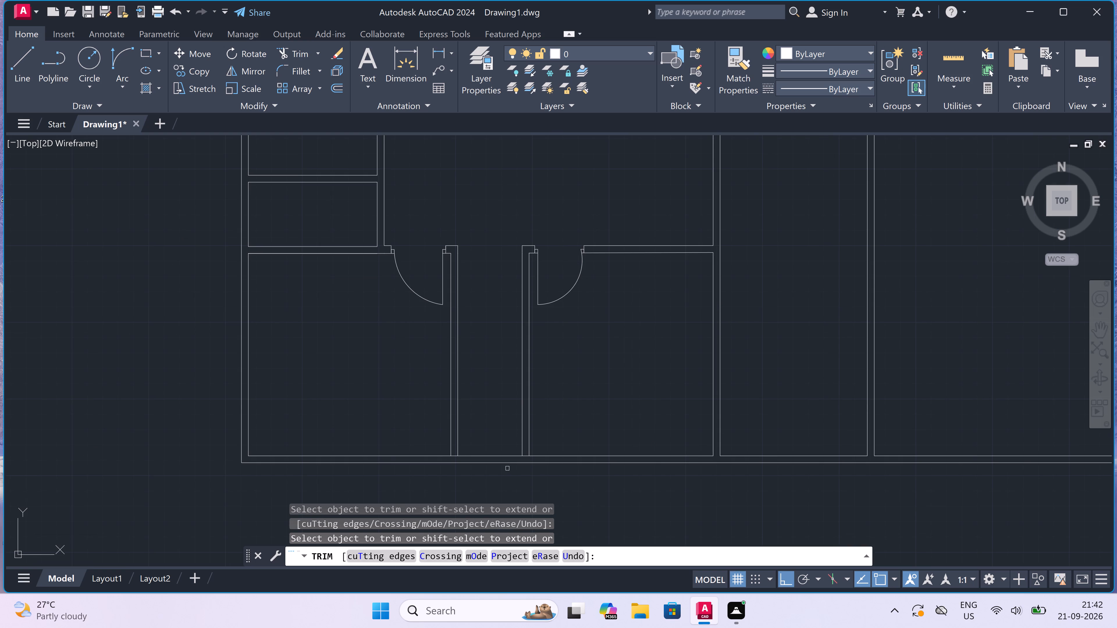
Trim the bottom exterior wall's inner line between the faces of both partitions at their lower ends.
scroll(456, 456, "up", 2)
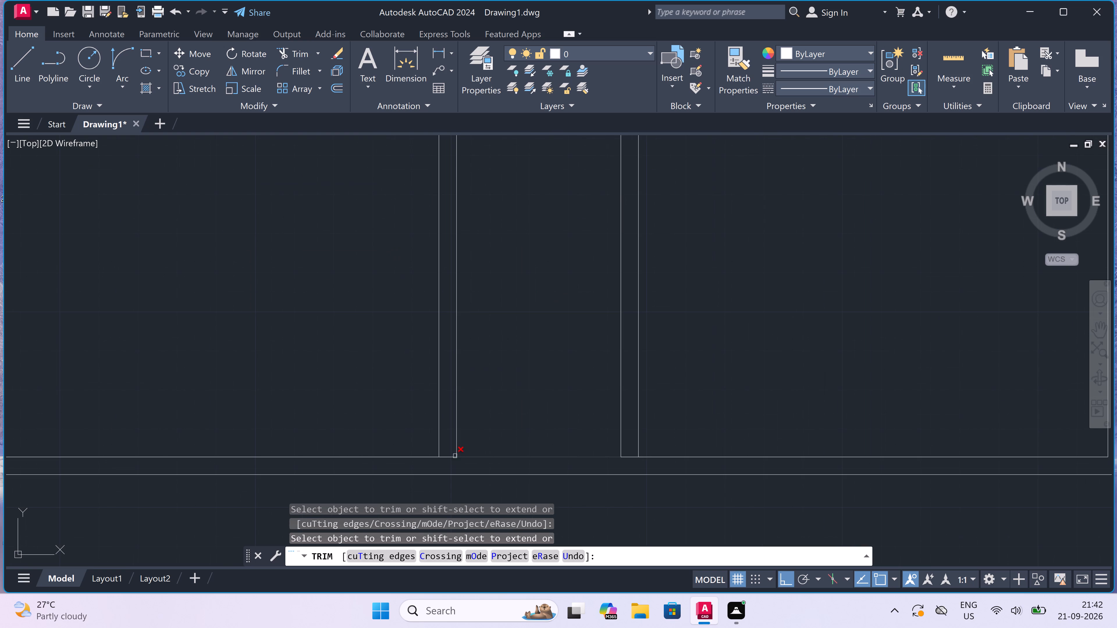
left_click(447, 450)
left_click(450, 464)
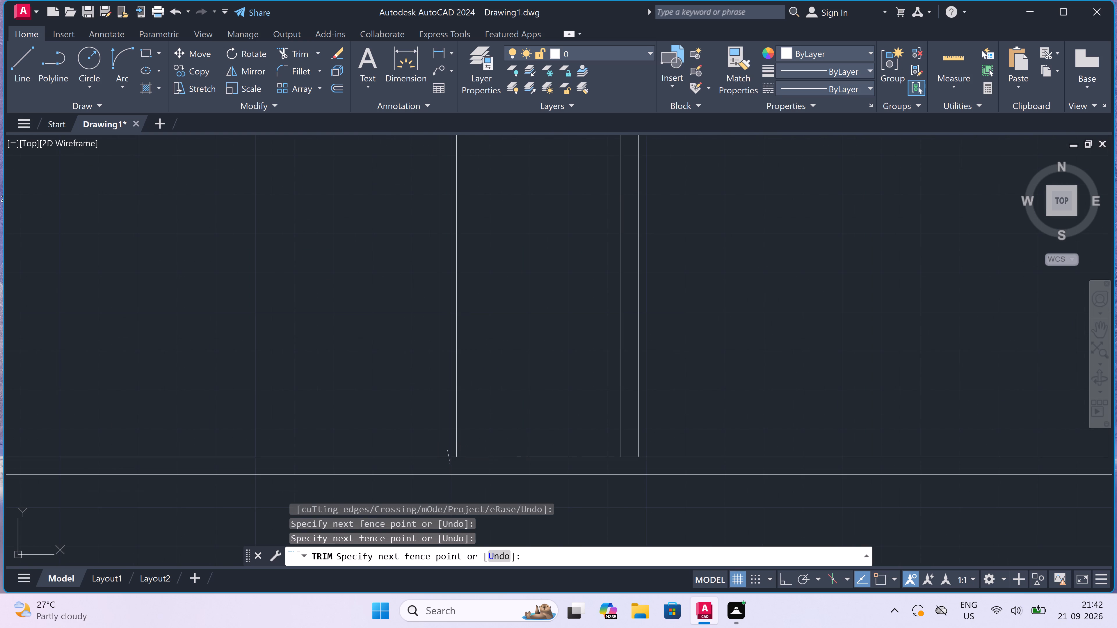
left_click(627, 458)
scroll(513, 402, "down", 2)
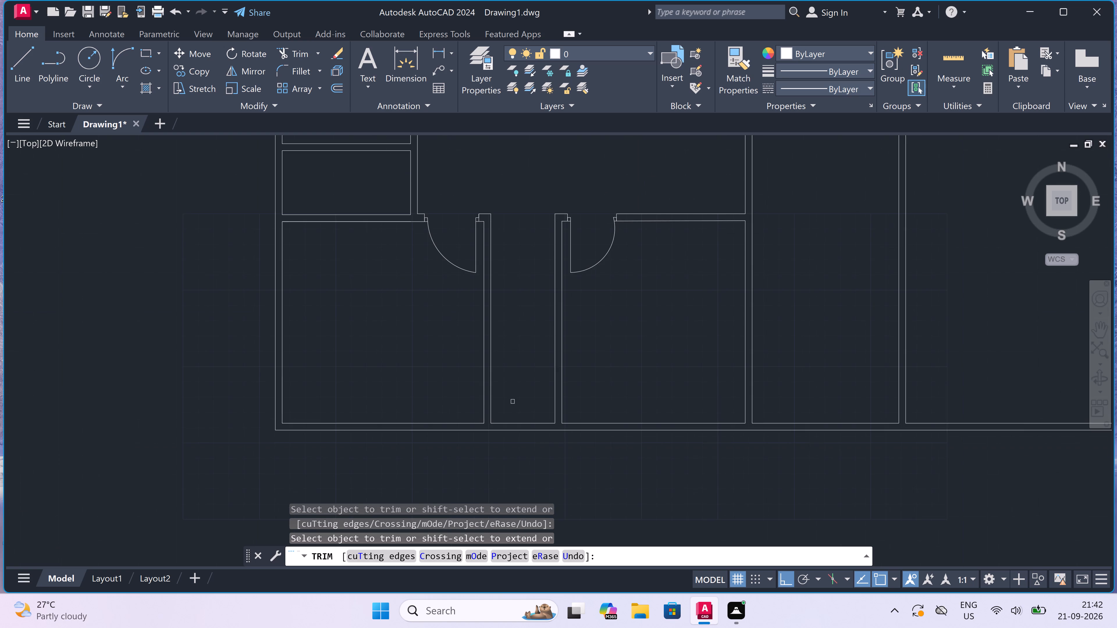
scroll(514, 388, "down", 4)
scroll(514, 383, "up", 1)
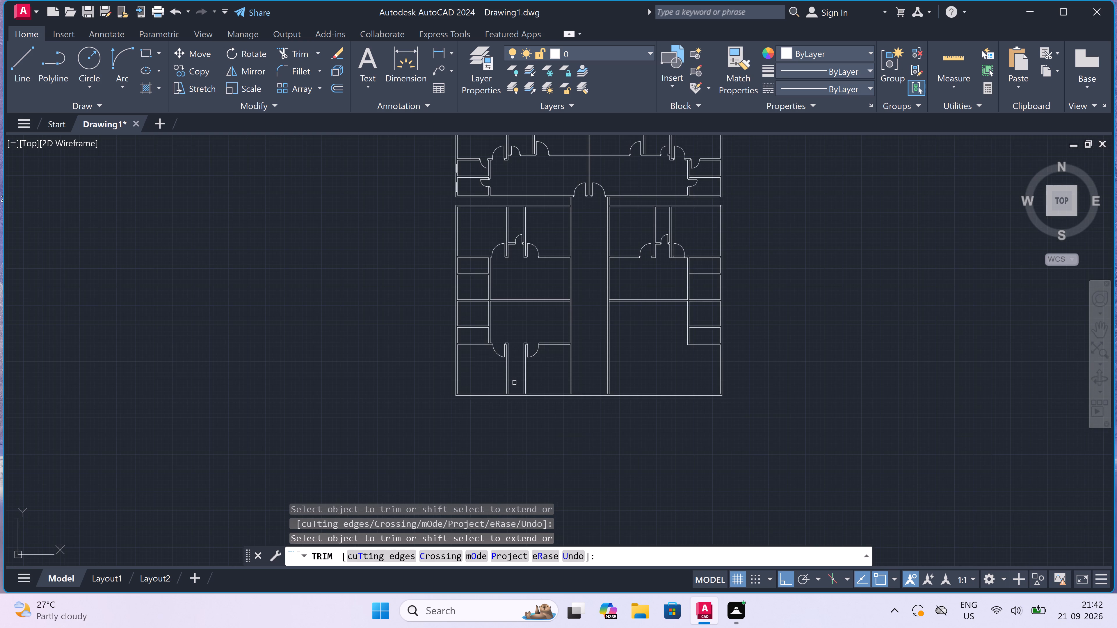
Offset the bottom exterior wall's inner line between the two partitions upward by 8'.
scroll(514, 383, "up", 4)
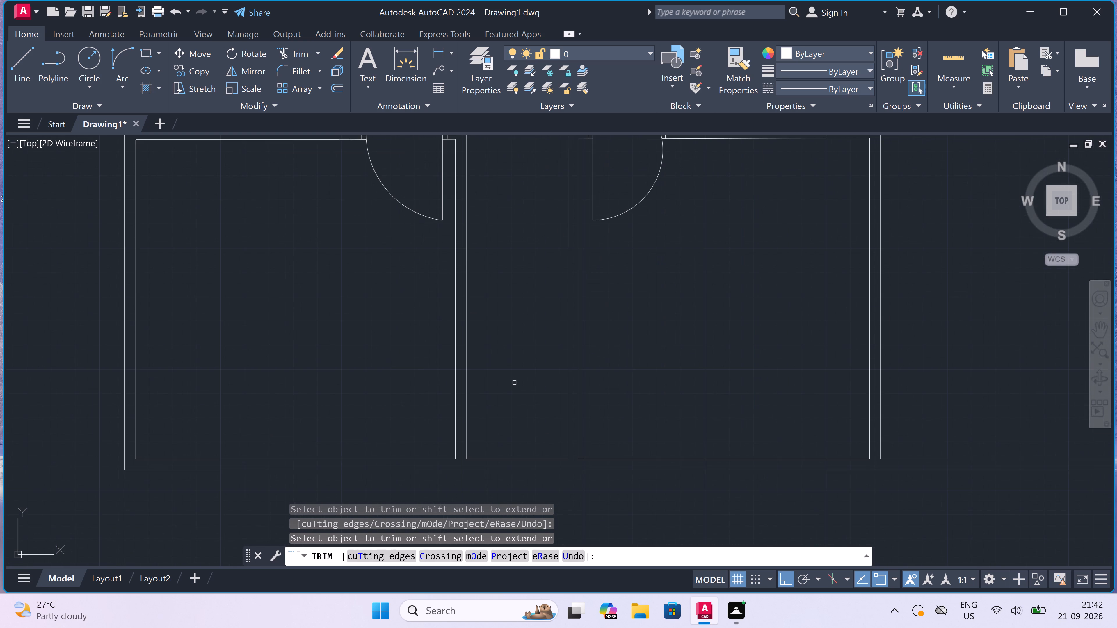
key("Escape")
type("o")
key("space")
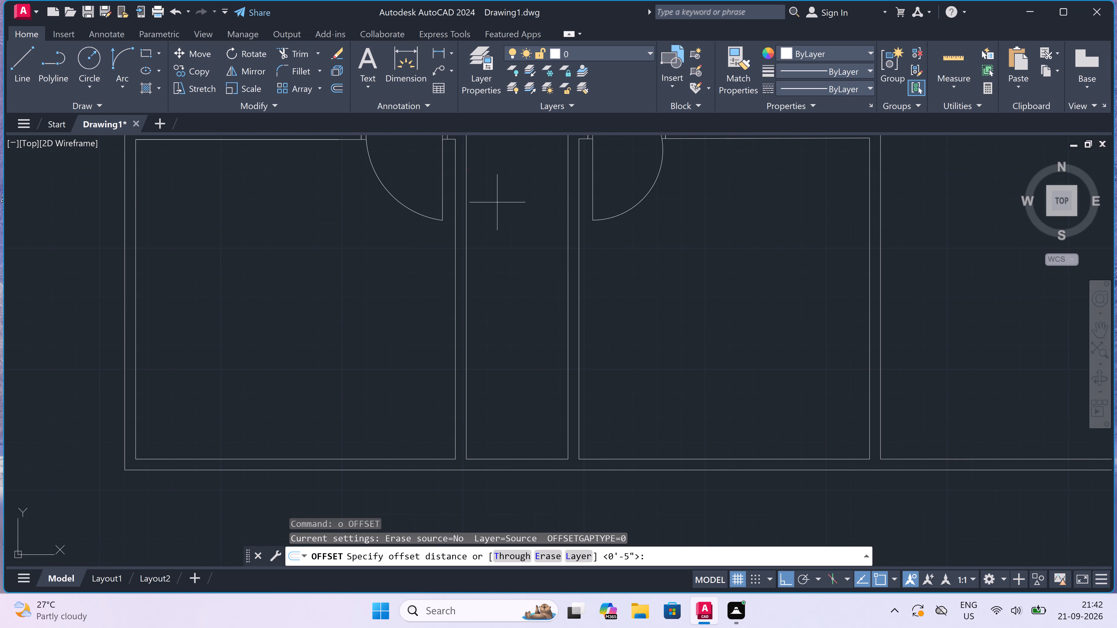
left_click(513, 463)
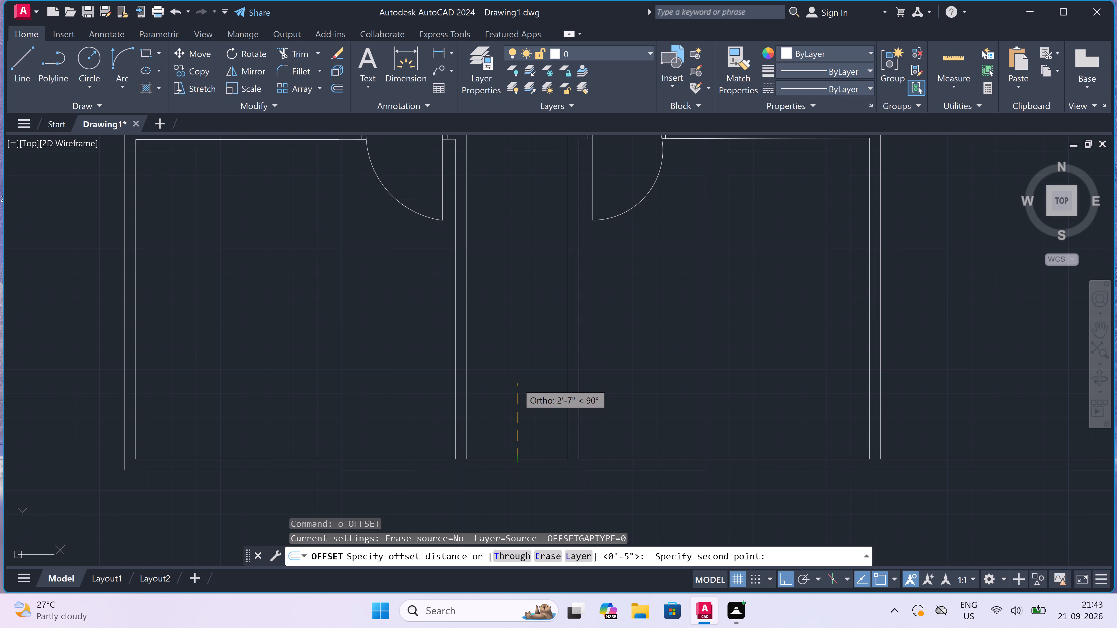
key("8")
key("apostrophe")
key("space")
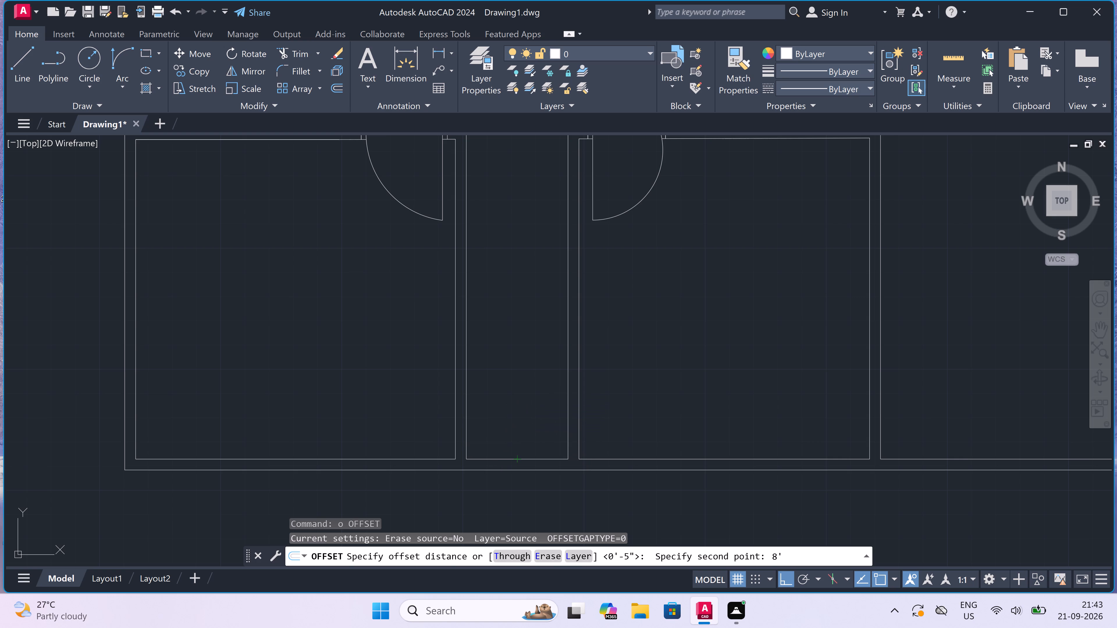
left_click(497, 459)
left_click(502, 427)
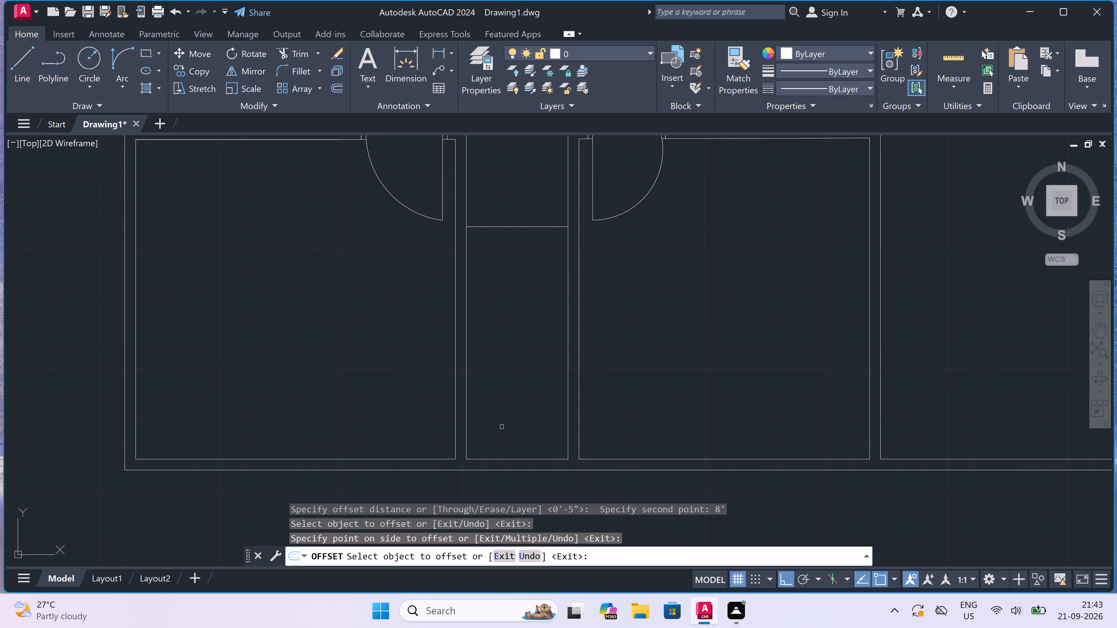
key("Escape")
Offset the new cross-wall line upward by 4.5" to give the wall between the partitions its thickness.
key("space")
left_click(505, 223)
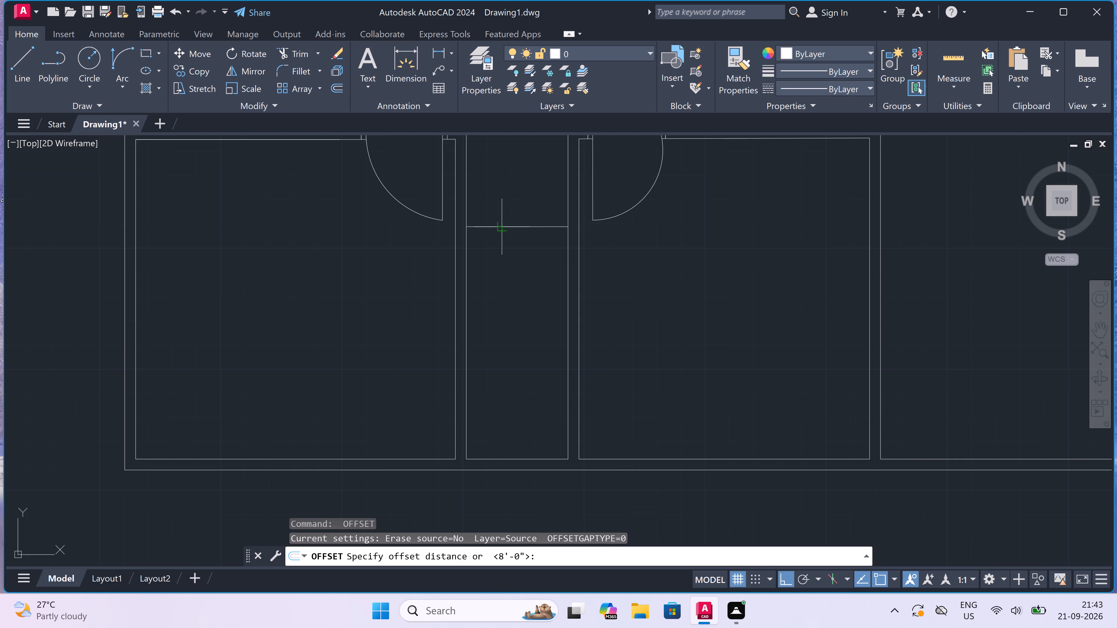
type("4.5\"")
key("space")
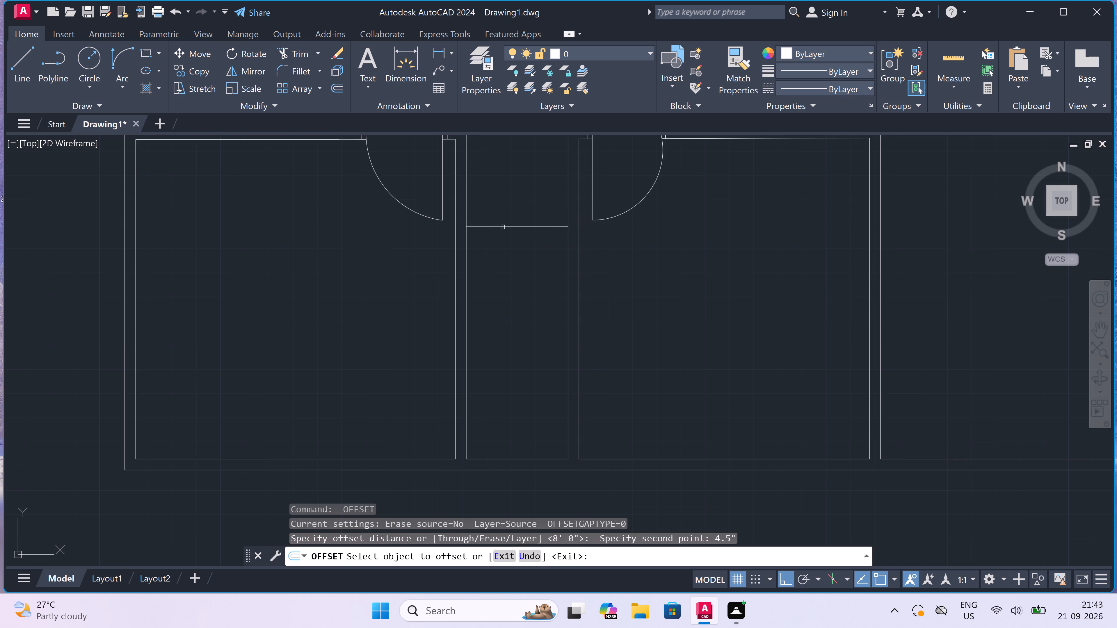
left_click(501, 226)
left_click(497, 208)
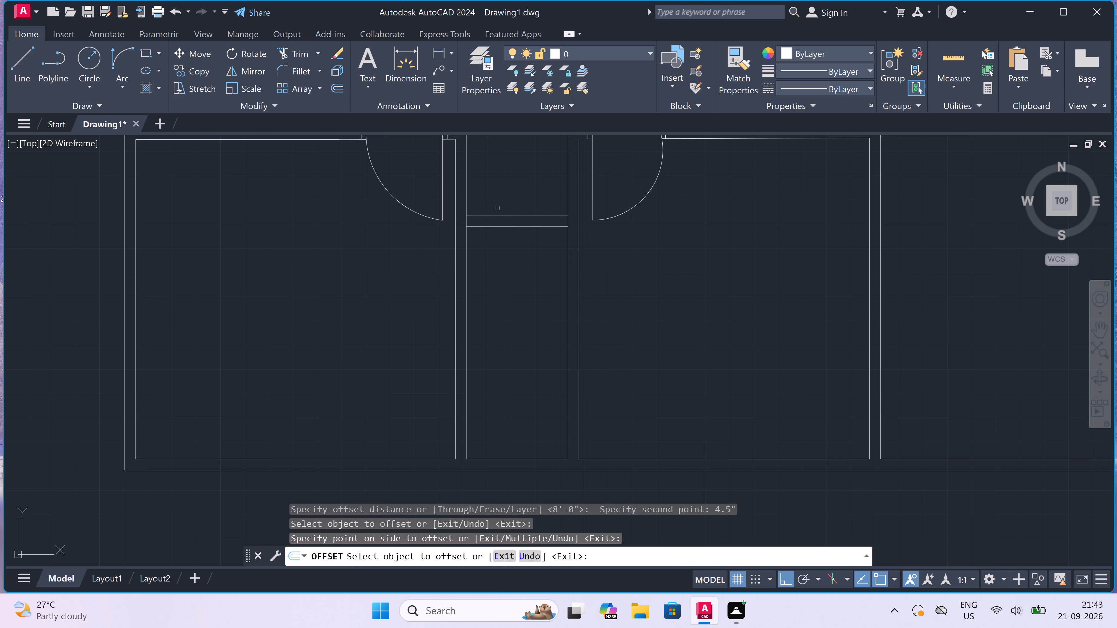
scroll(500, 203, "up", 3)
key("Escape")
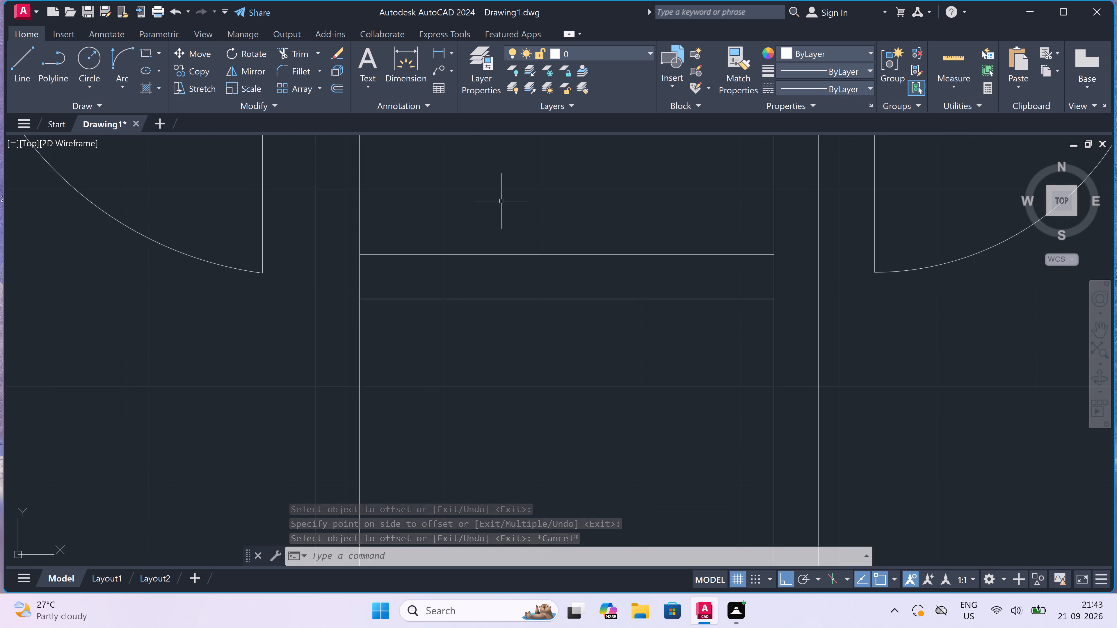
Draw a vertical jamb line across the new cross wall, a short distance from the right-hand partition.
type("l")
key("space")
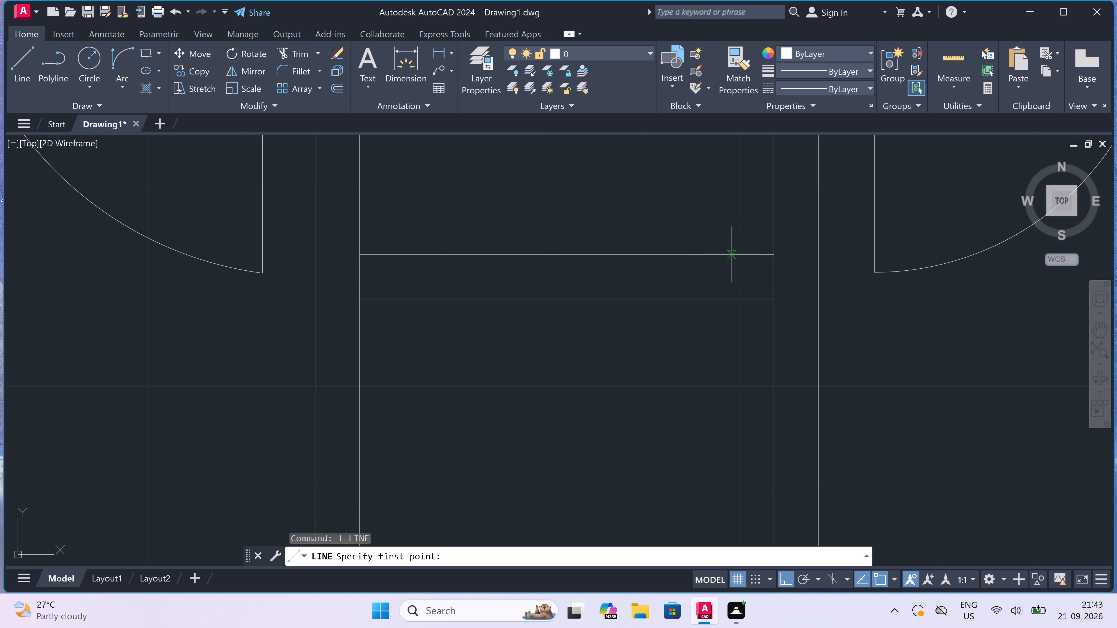
scroll(724, 253, "down", 8)
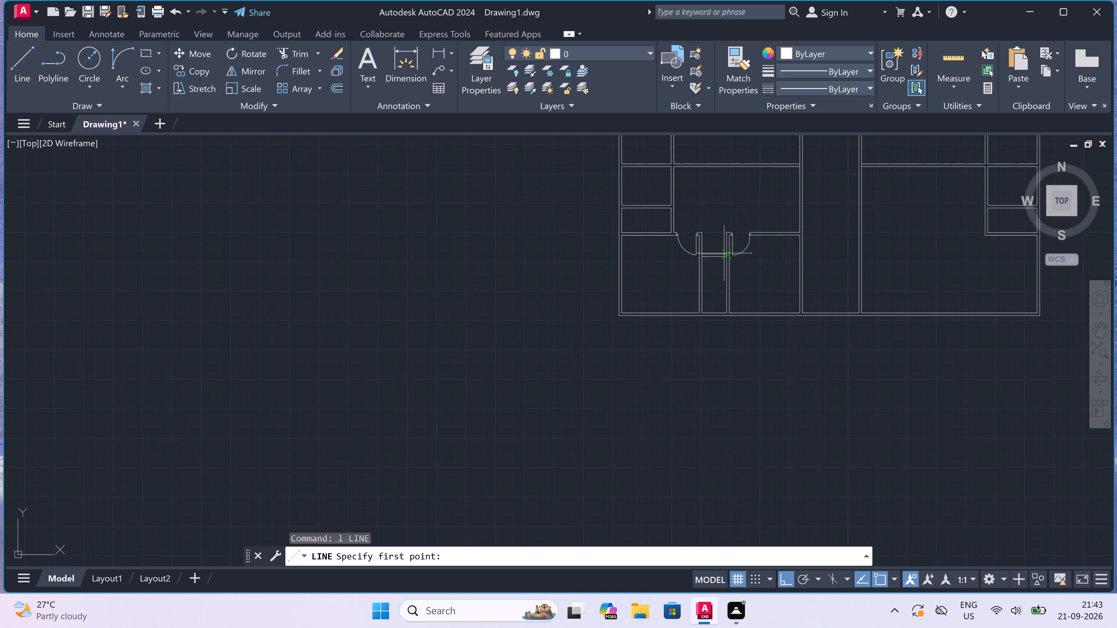
scroll(724, 253, "up", 7)
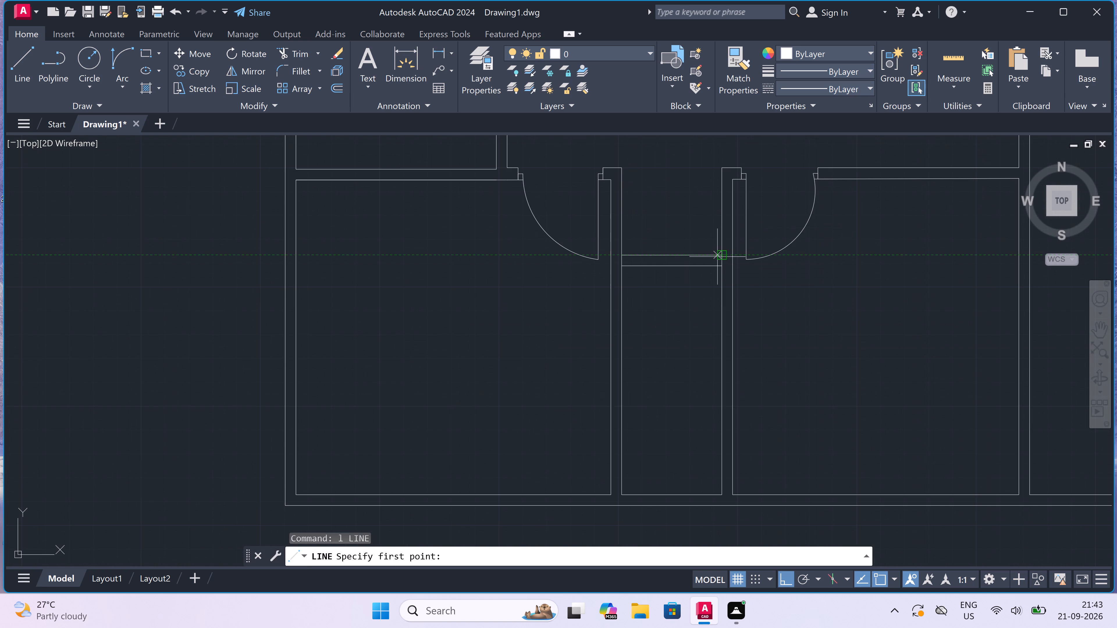
scroll(715, 258, "up", 2)
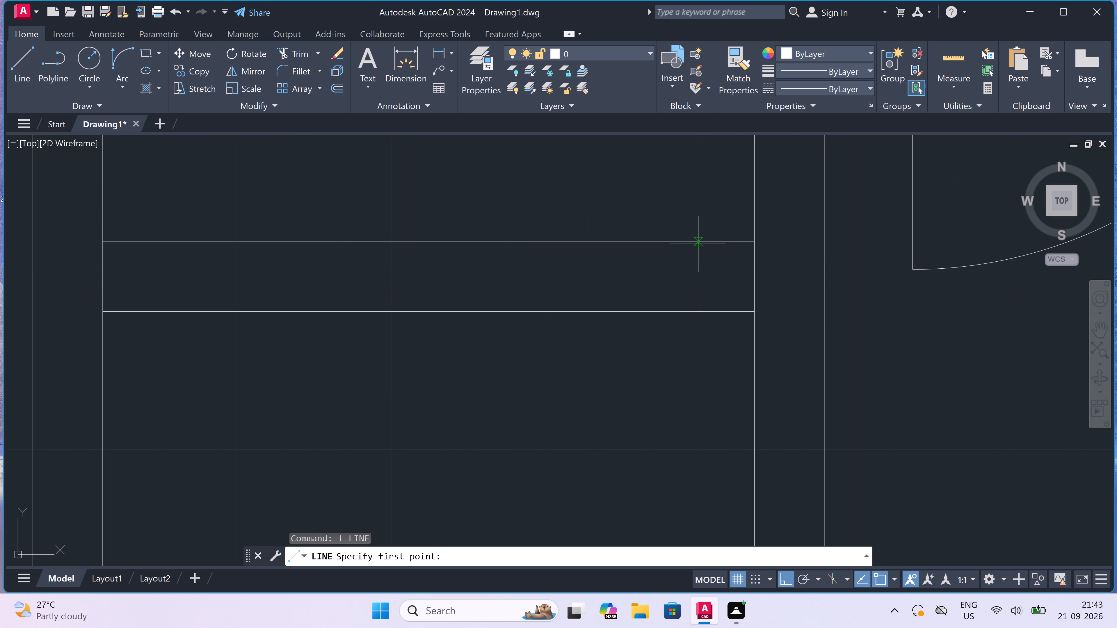
left_click_drag(698, 244, 698, 260)
left_click_drag(697, 315, 697, 310)
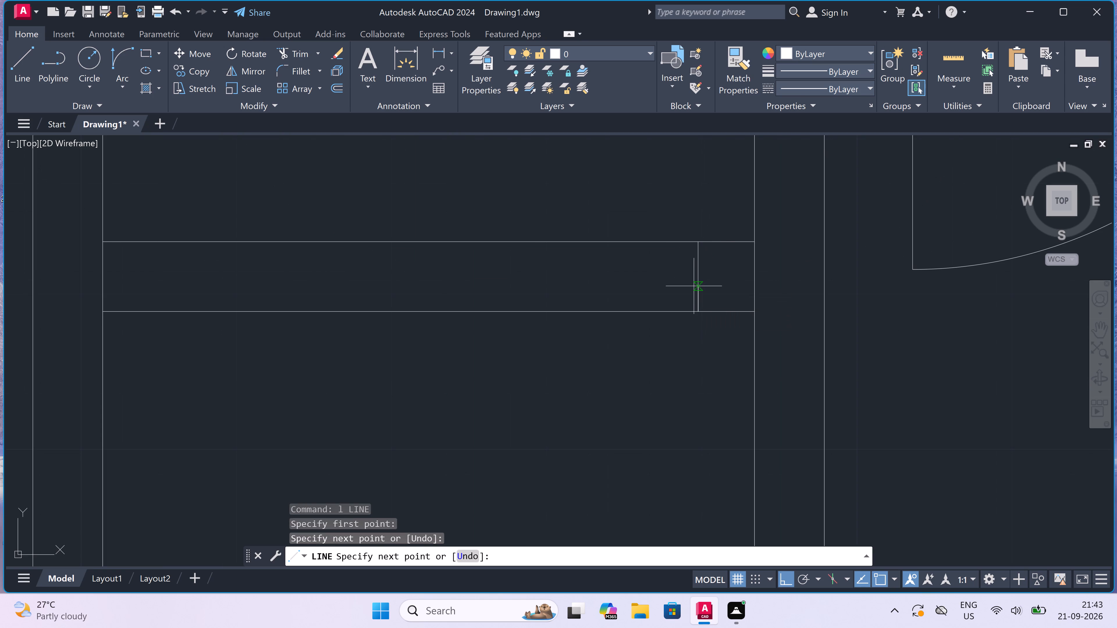
From the jamb's midpoint, draw a 2" stop toward the opening and a 2' door leaf straight down.
left_click(700, 275)
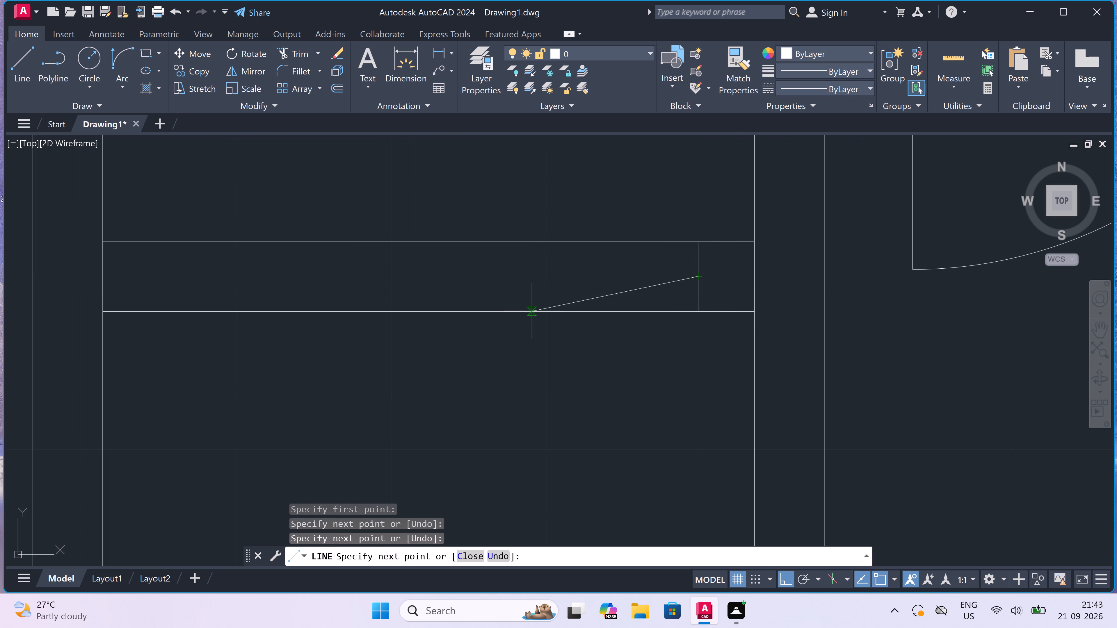
type("2\"")
key("space")
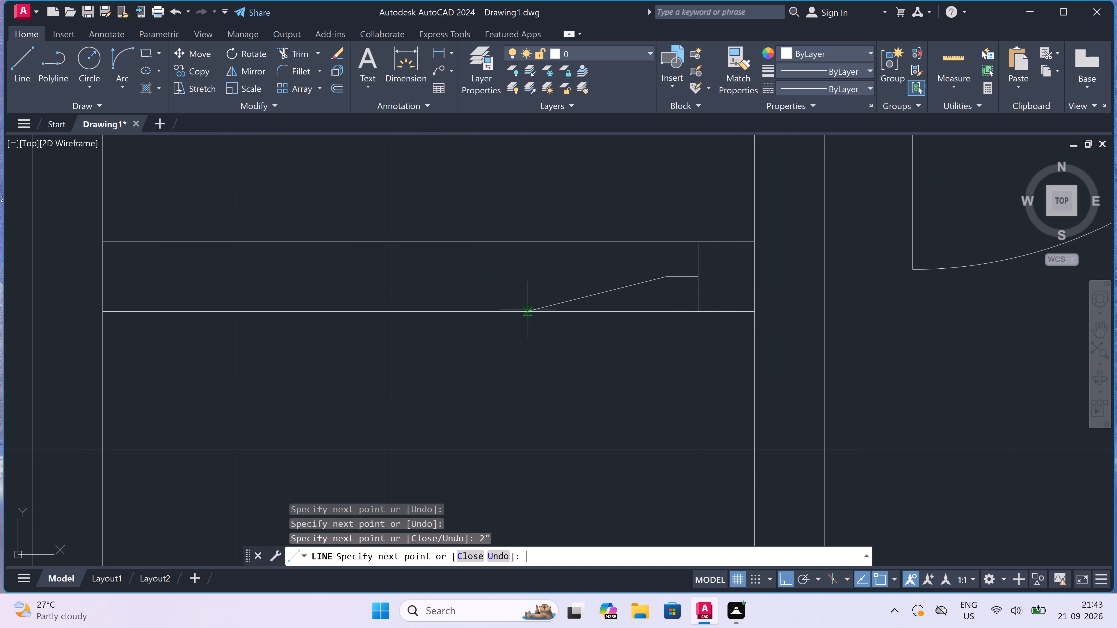
type("2'")
key("space")
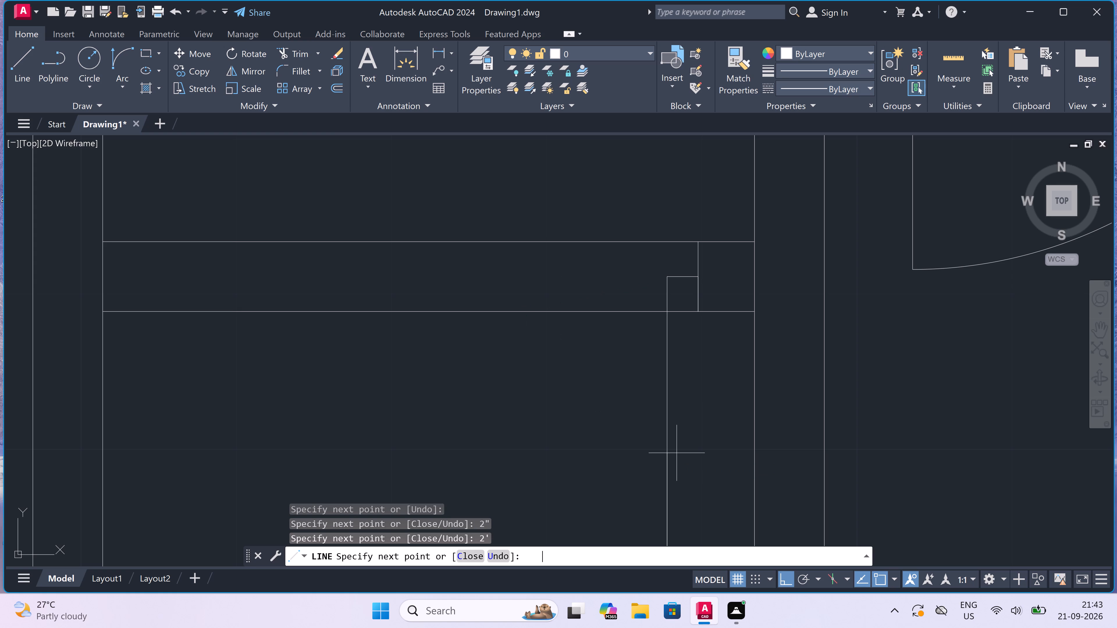
scroll(636, 384, "down", 6)
scroll(637, 428, "up", 3)
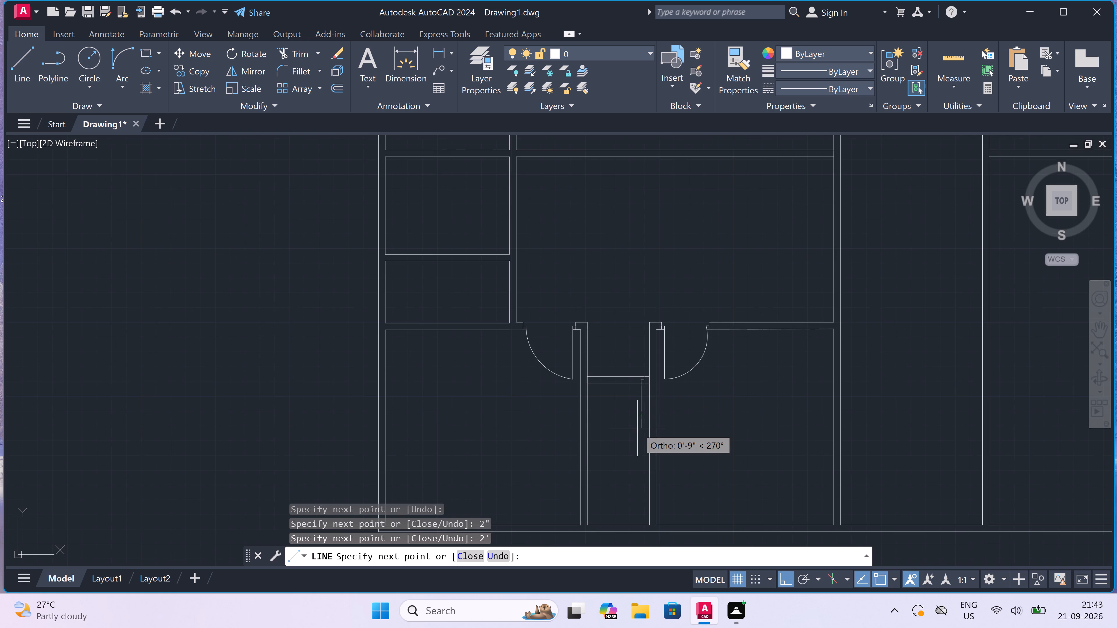
key("Escape")
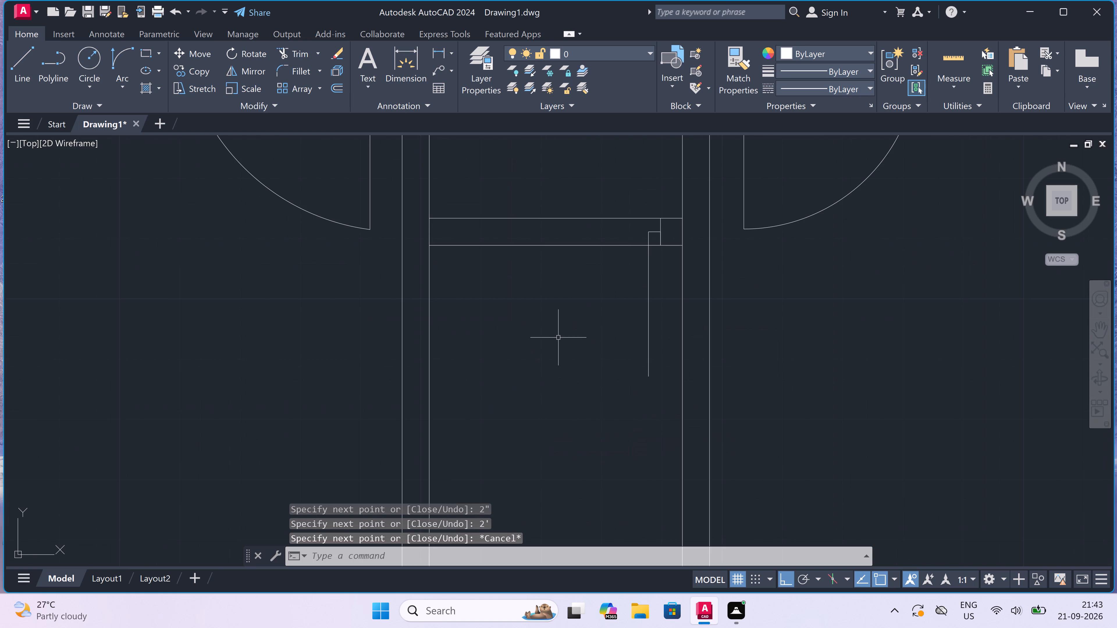
Draw the opposite jamb across the cross wall near its middle, with a 2" stop from its midpoint toward the leaf.
key("space")
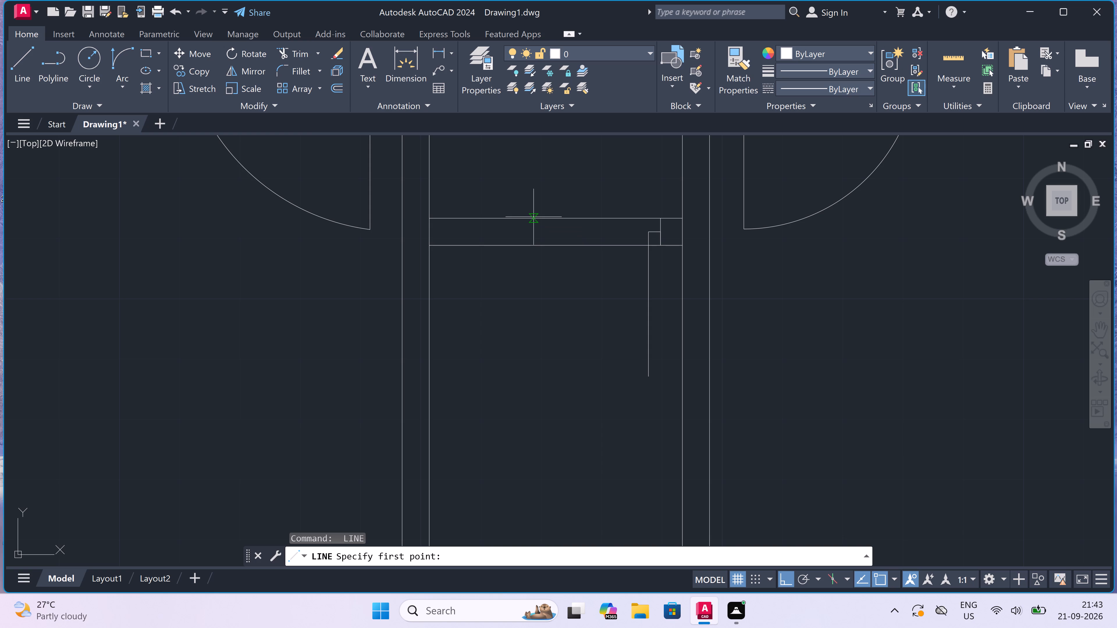
left_click(527, 220)
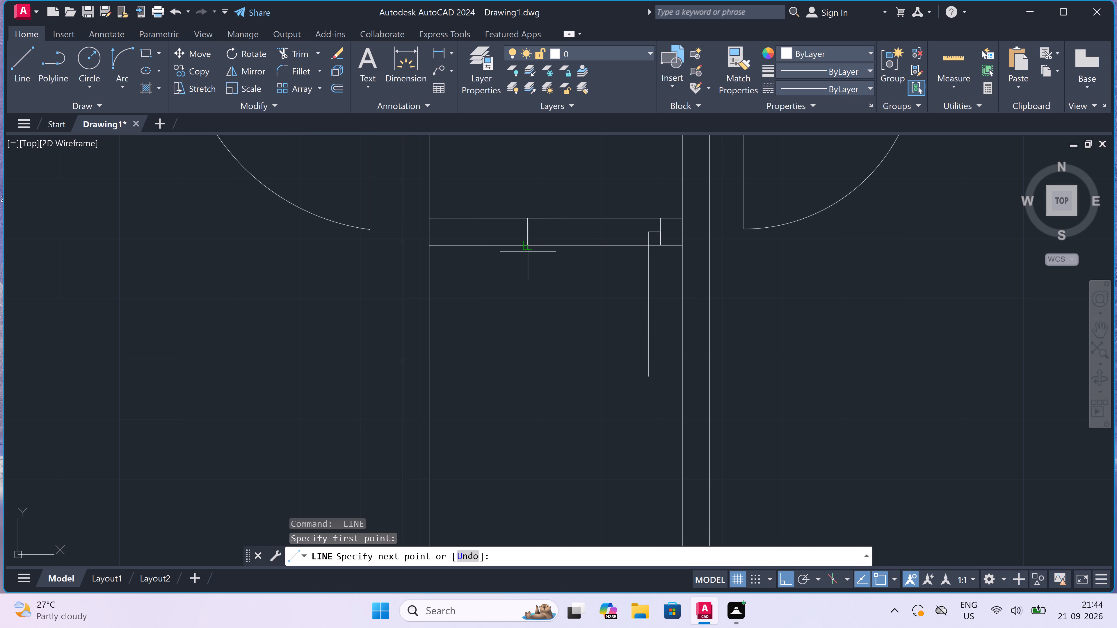
scroll(528, 252, "up", 2)
left_click(521, 239)
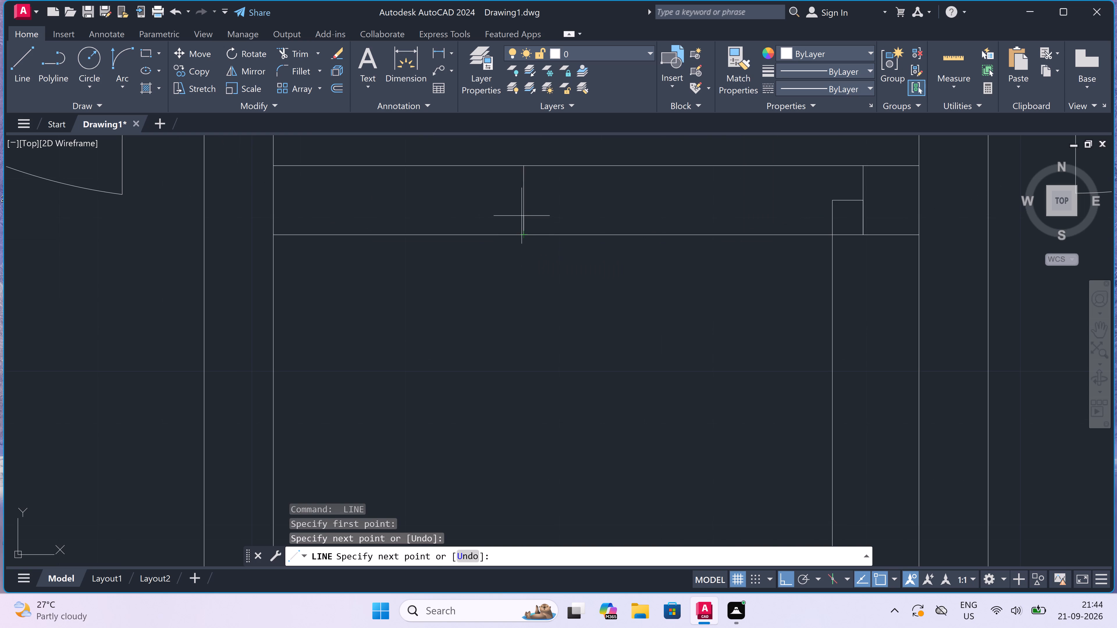
left_click(524, 195)
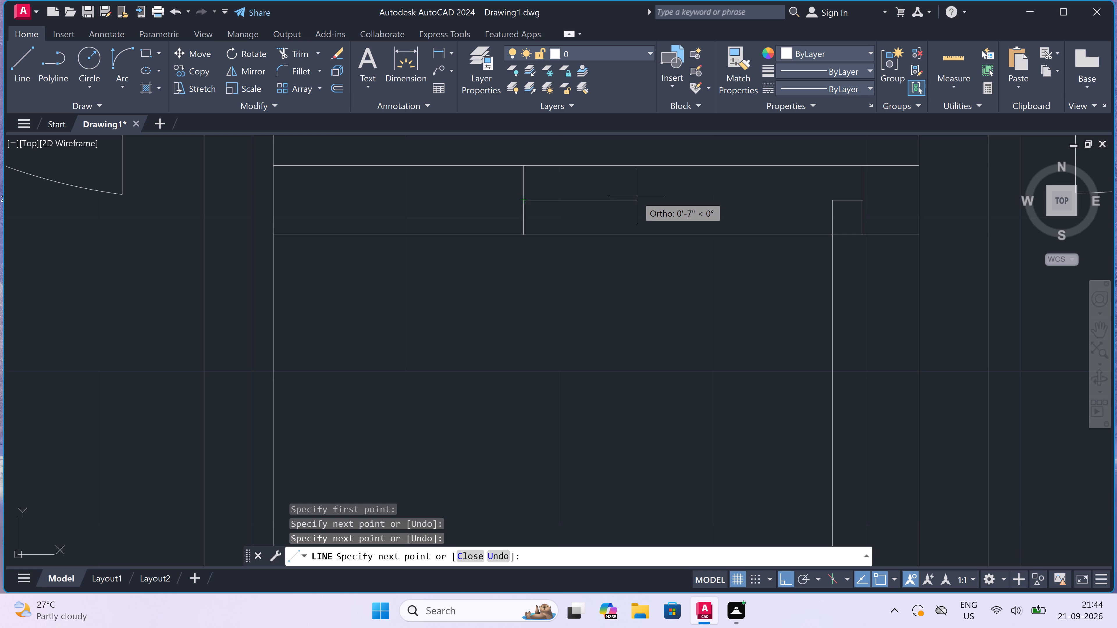
type("2\"")
key("space")
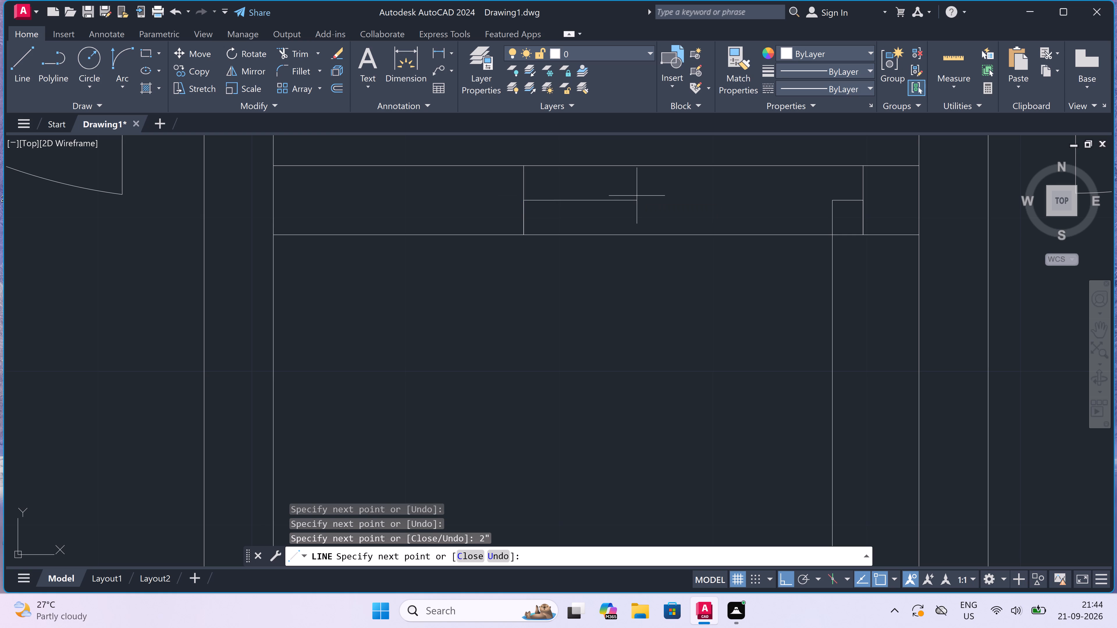
key("Escape")
Draw the door swing arc from the left stop's end to the leaf's lower end, bulging down and away from the leaf.
left_click_drag(114, 60, 120, 63)
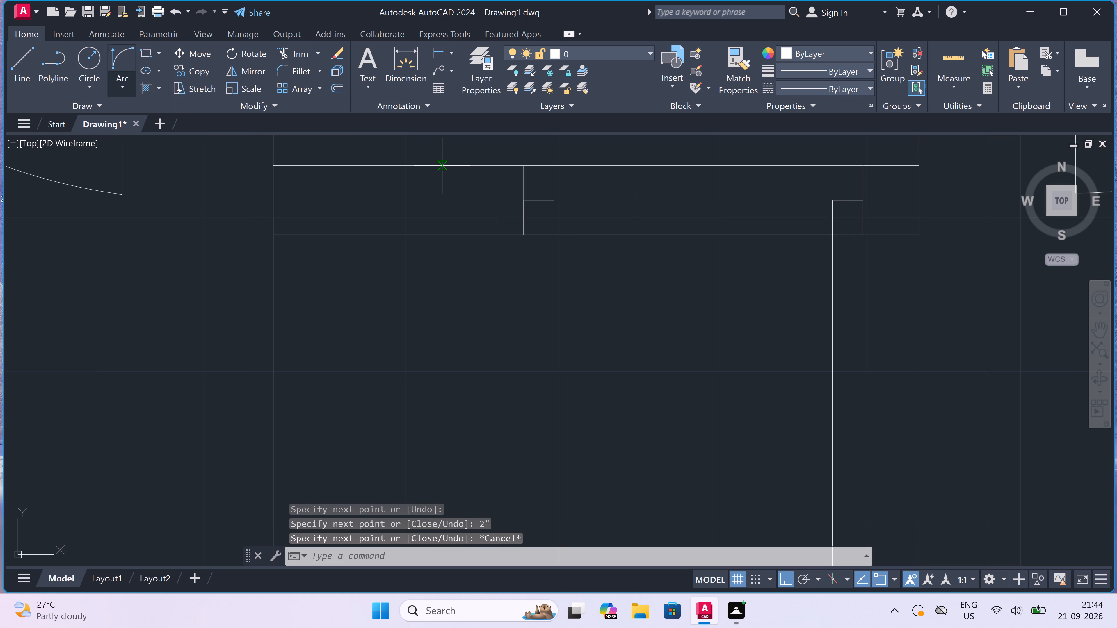
left_click(554, 200)
scroll(553, 201, "down", 4)
scroll(579, 303, "up", 1)
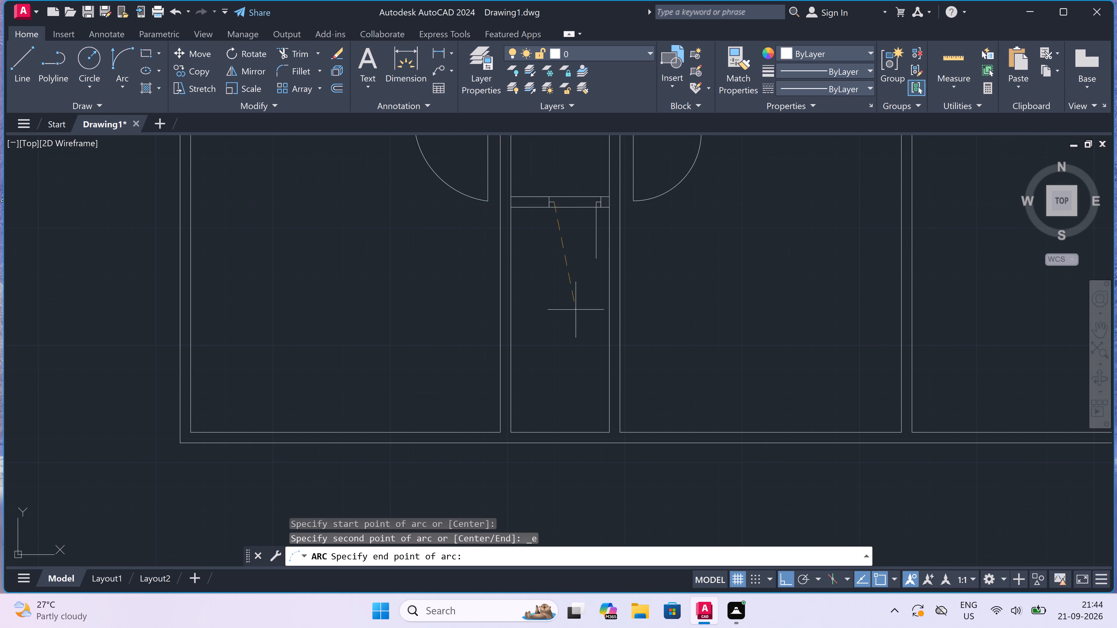
left_click_drag(607, 233, 606, 235)
left_click(562, 272)
Trim both cross-wall lines between the new door's jambs to open the doorway.
scroll(561, 274, "down", 4)
scroll(560, 244, "up", 4)
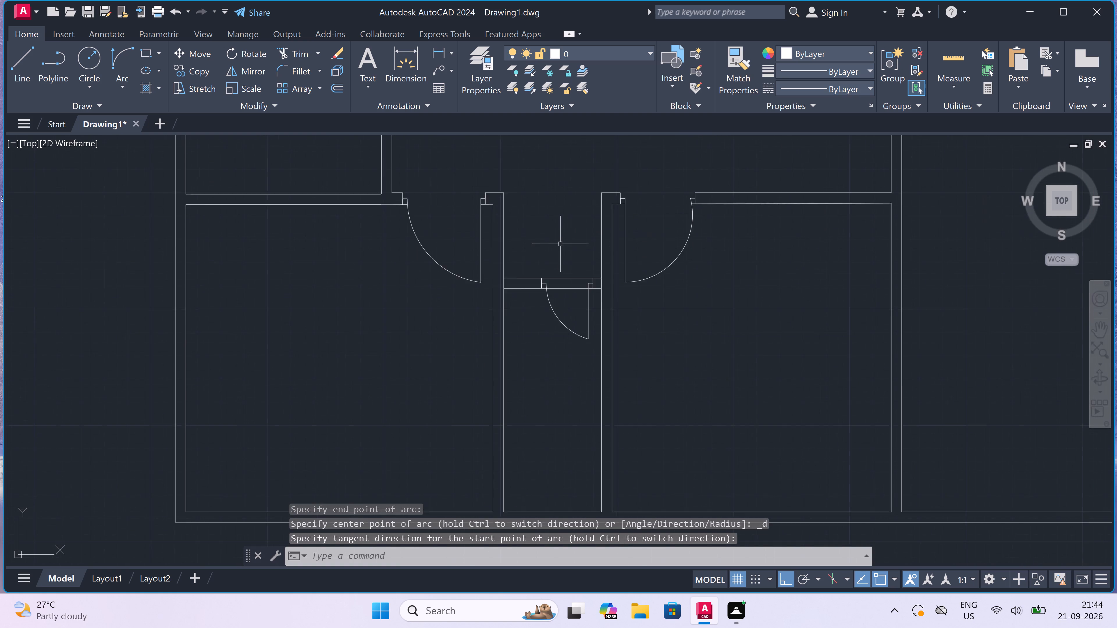
key("t")
key("r")
key("space")
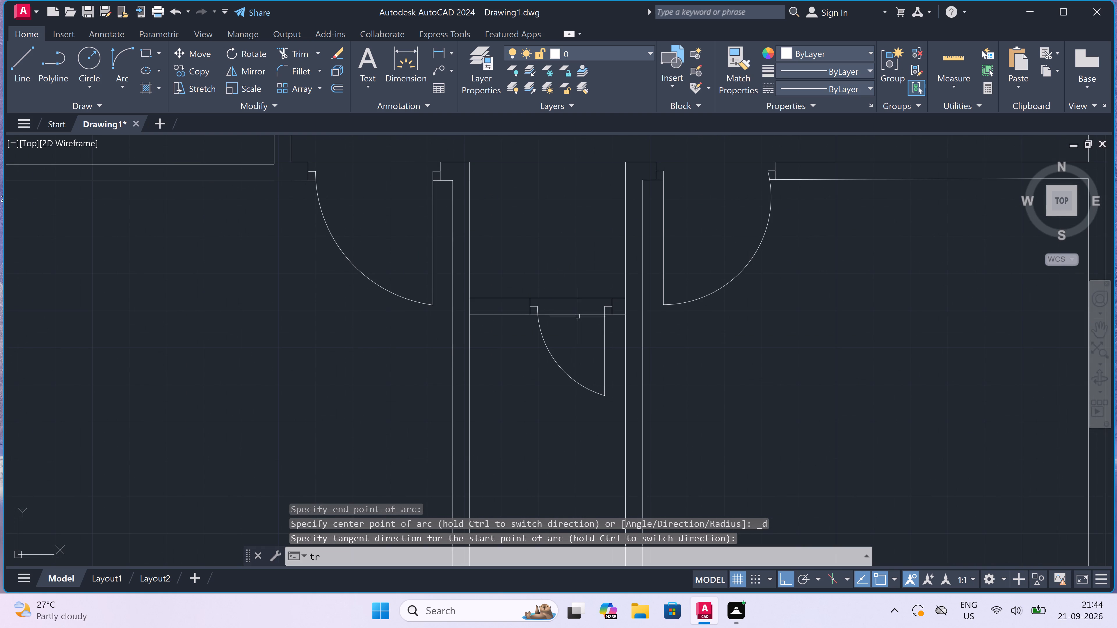
left_click_drag(581, 326, 581, 322)
left_click_drag(569, 255, 569, 259)
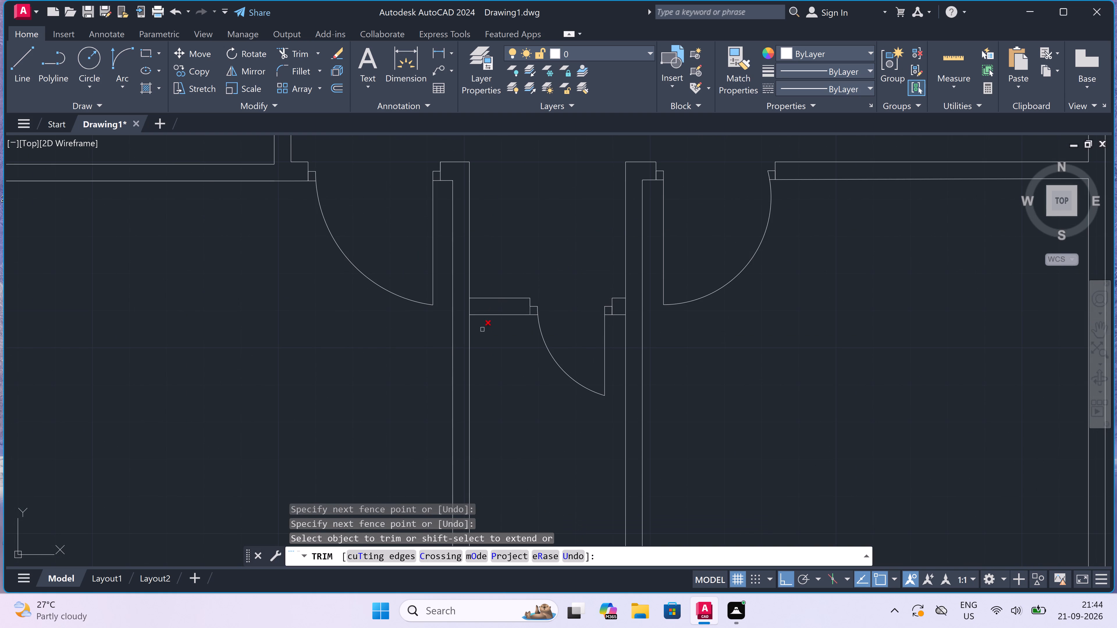
Trim both partitions' inner faces between the cross wall's two lines where they meet.
left_click(469, 304)
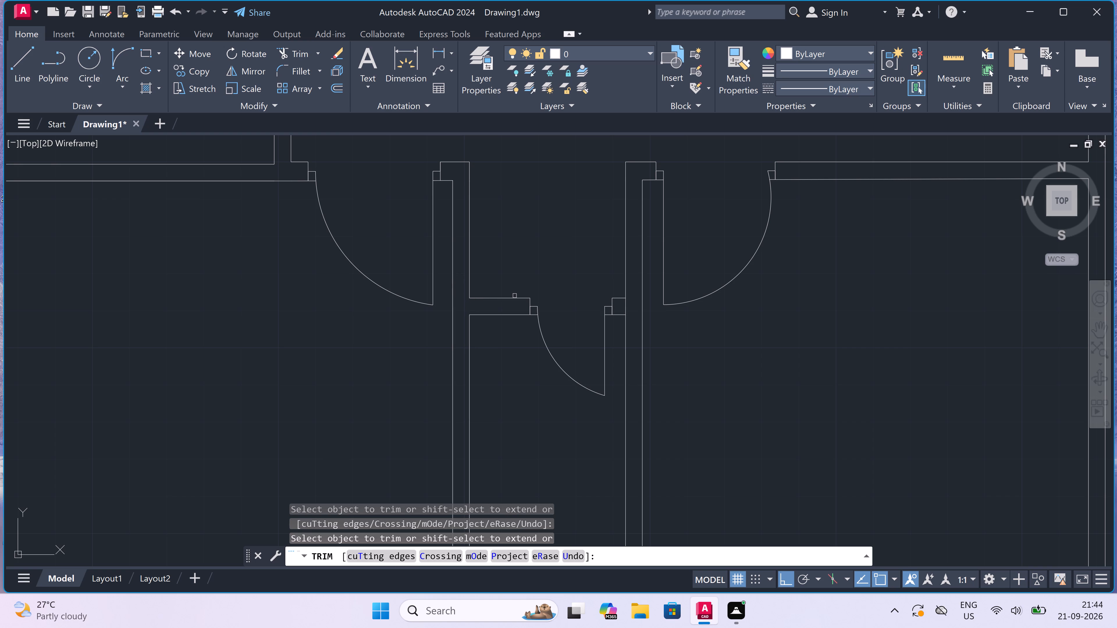
scroll(625, 309, "up", 2)
left_click(625, 308)
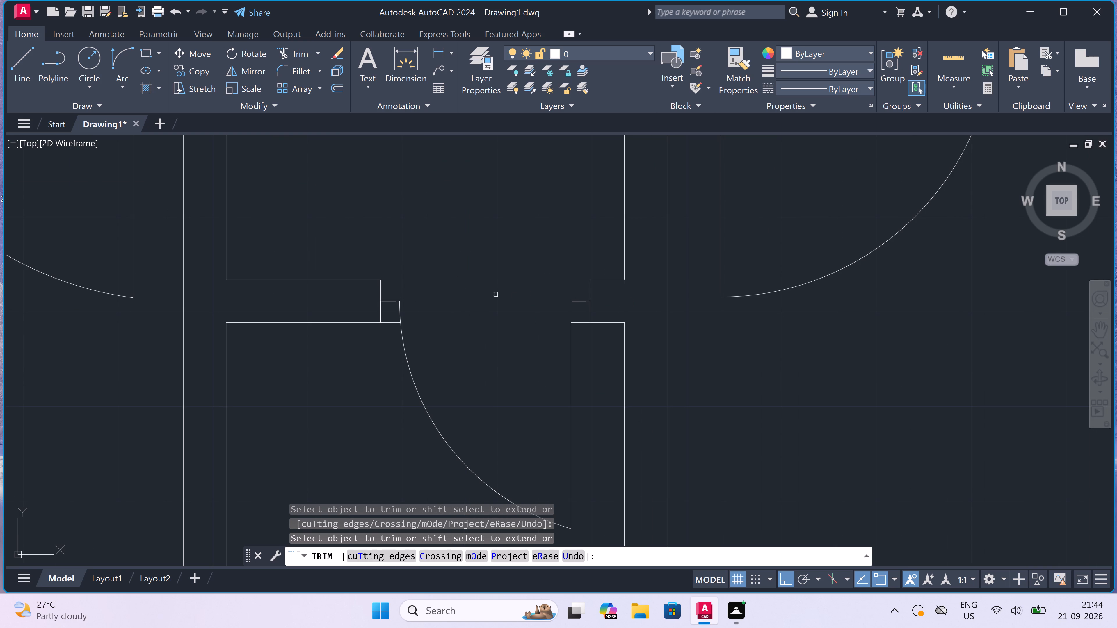
key("Escape")
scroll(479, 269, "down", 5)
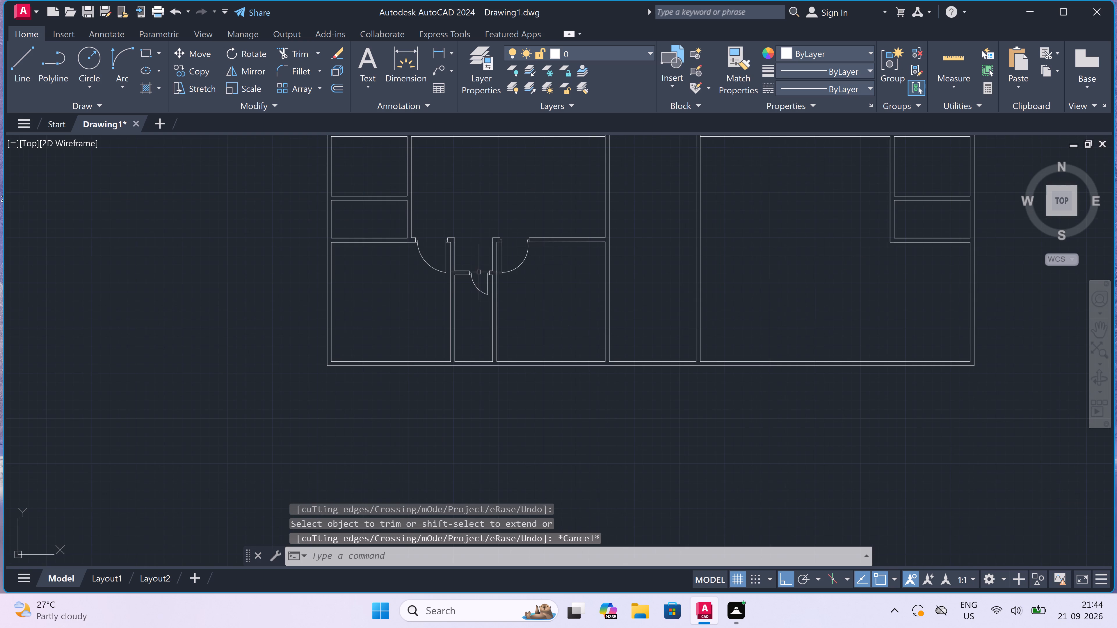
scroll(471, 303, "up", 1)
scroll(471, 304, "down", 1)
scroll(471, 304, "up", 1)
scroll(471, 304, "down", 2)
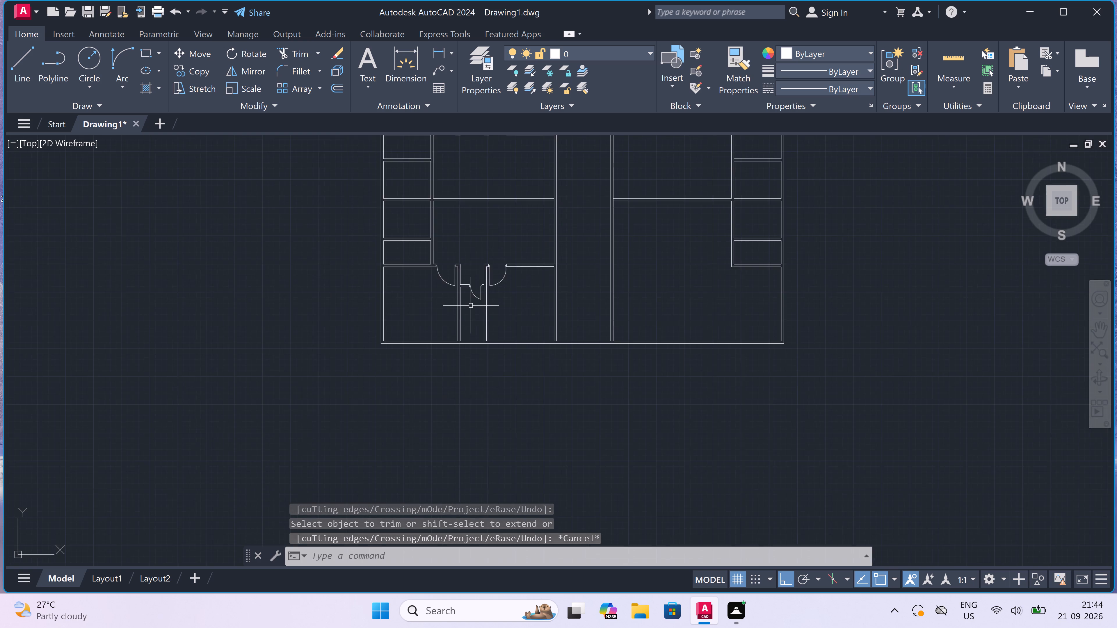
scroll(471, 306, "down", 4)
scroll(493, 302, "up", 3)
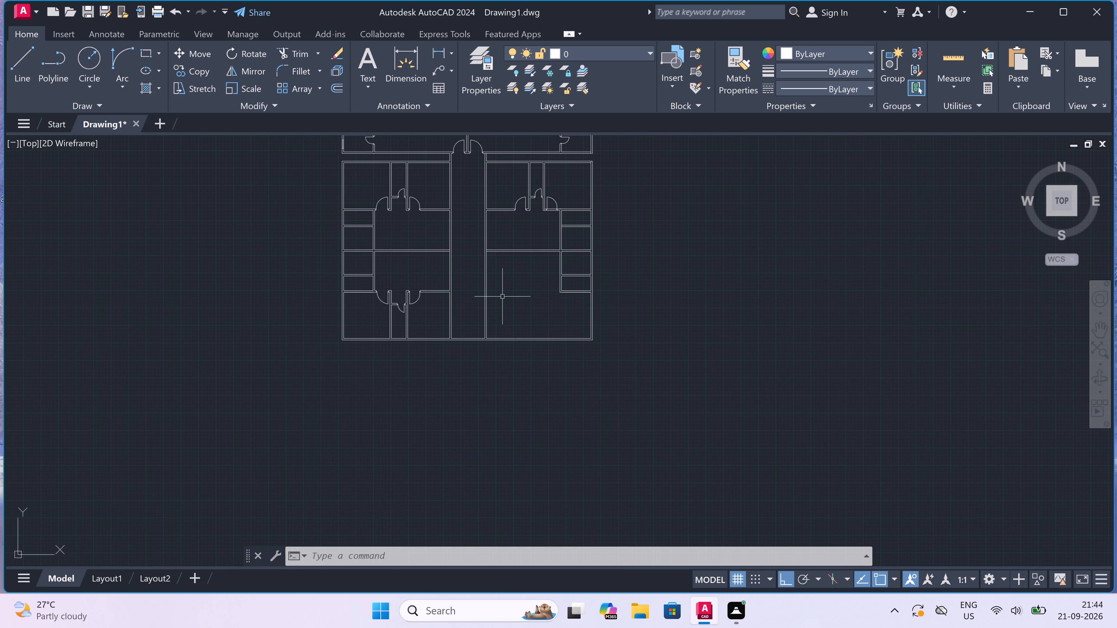
Draw the right wing's lower cross wall as two lines 4.5" apart, from the small rooms' partition corner to the corridor wall and back.
scroll(502, 297, "up", 2)
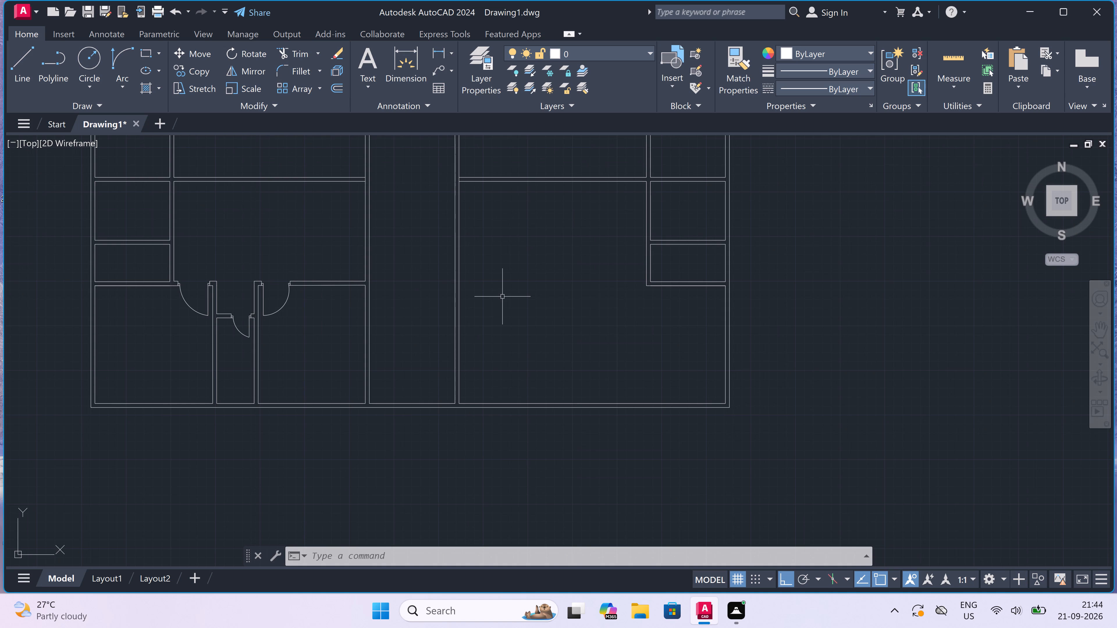
type("kl")
key("Escape")
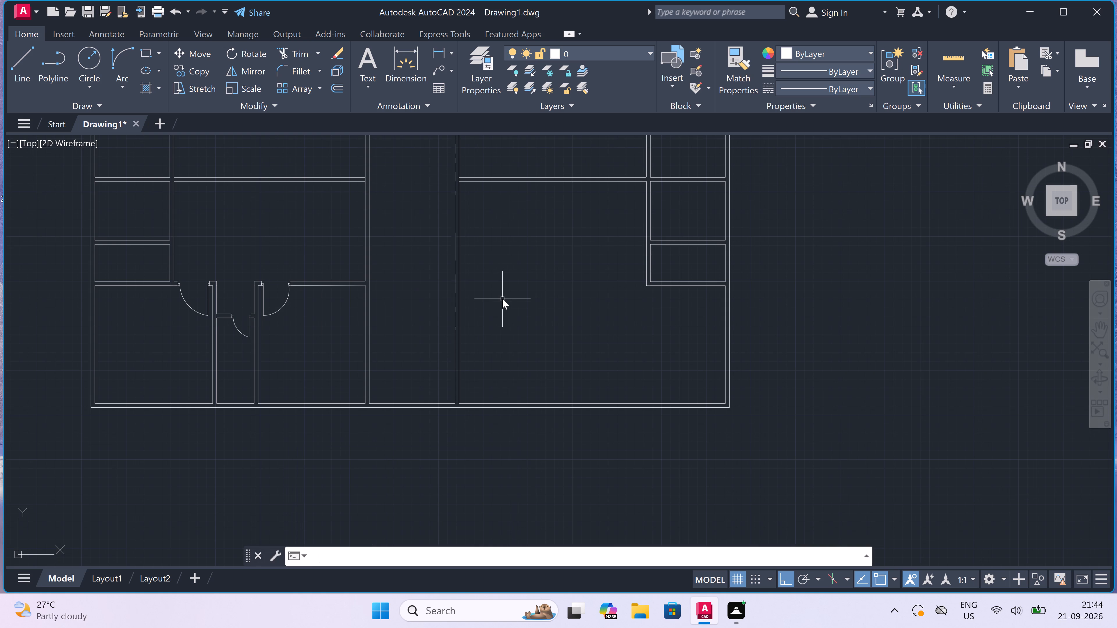
key("l")
key("space")
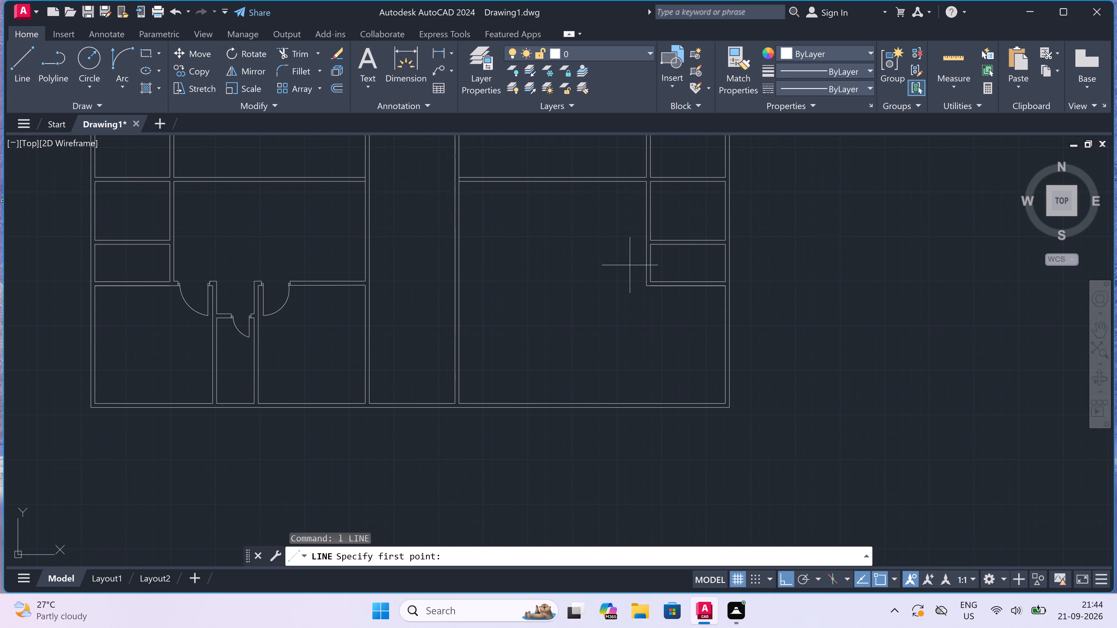
left_click(651, 280)
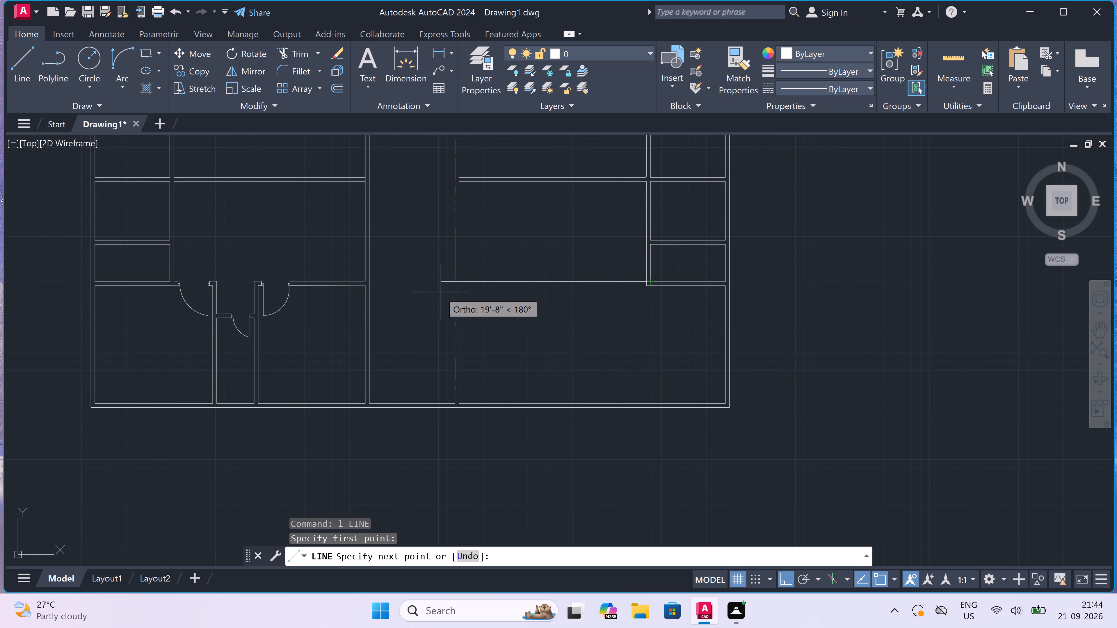
scroll(470, 285, "up", 1)
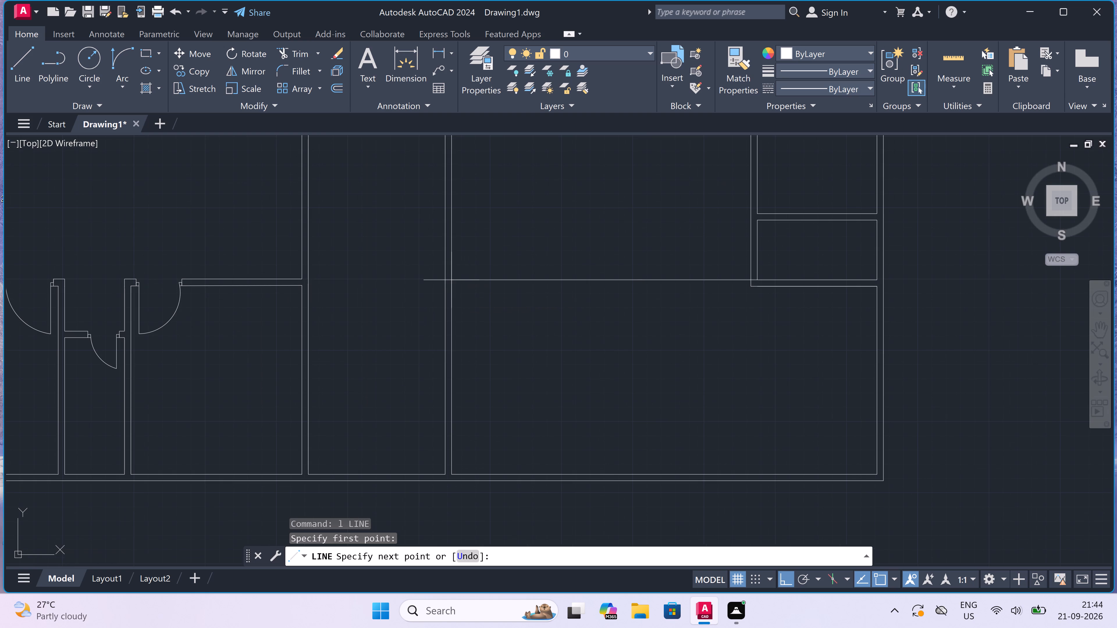
left_click_drag(453, 281, 456, 286)
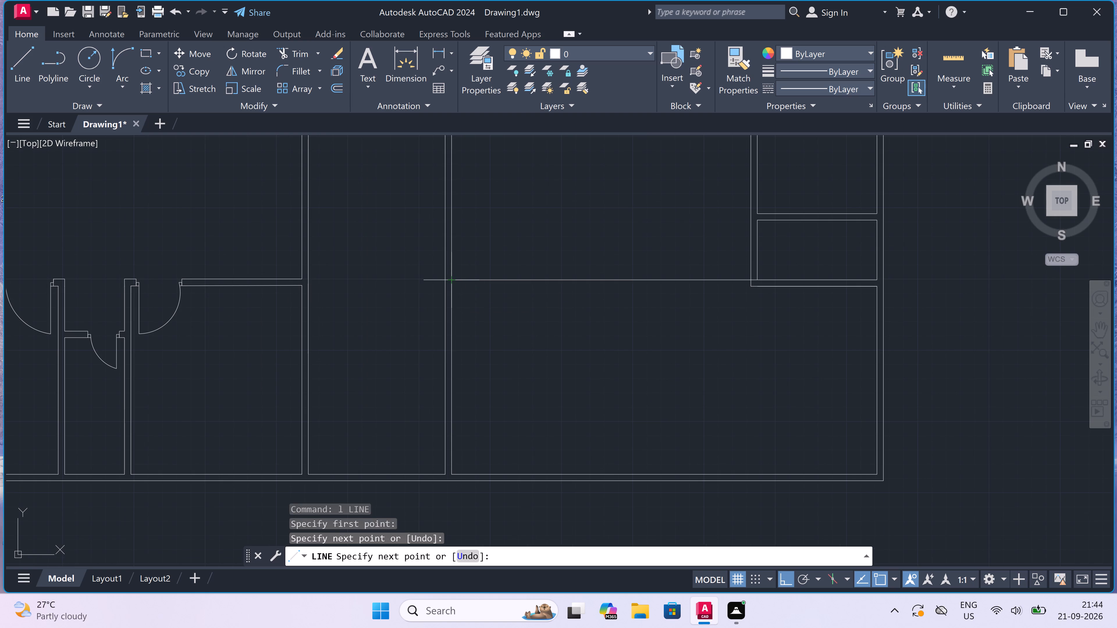
type("4.")
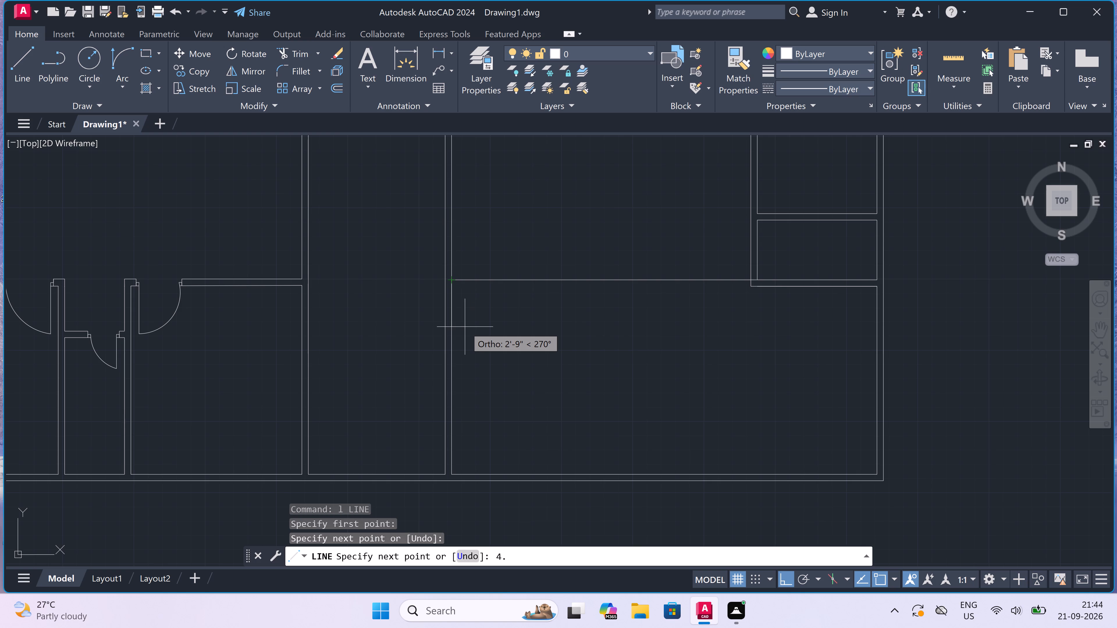
type("5\"")
key("space")
left_click(753, 287)
key("Escape")
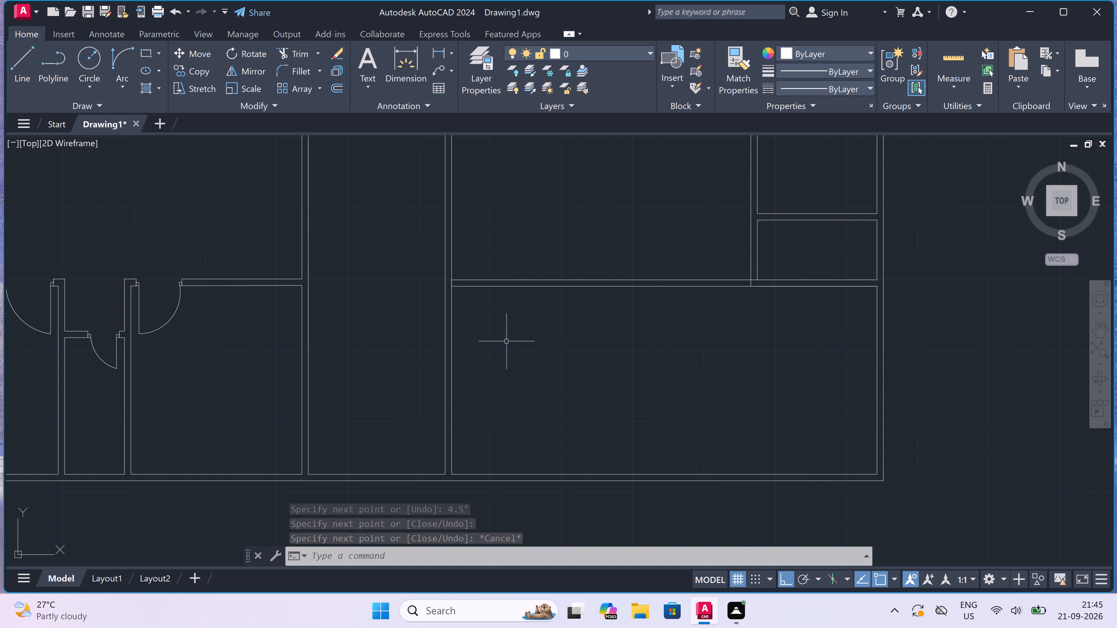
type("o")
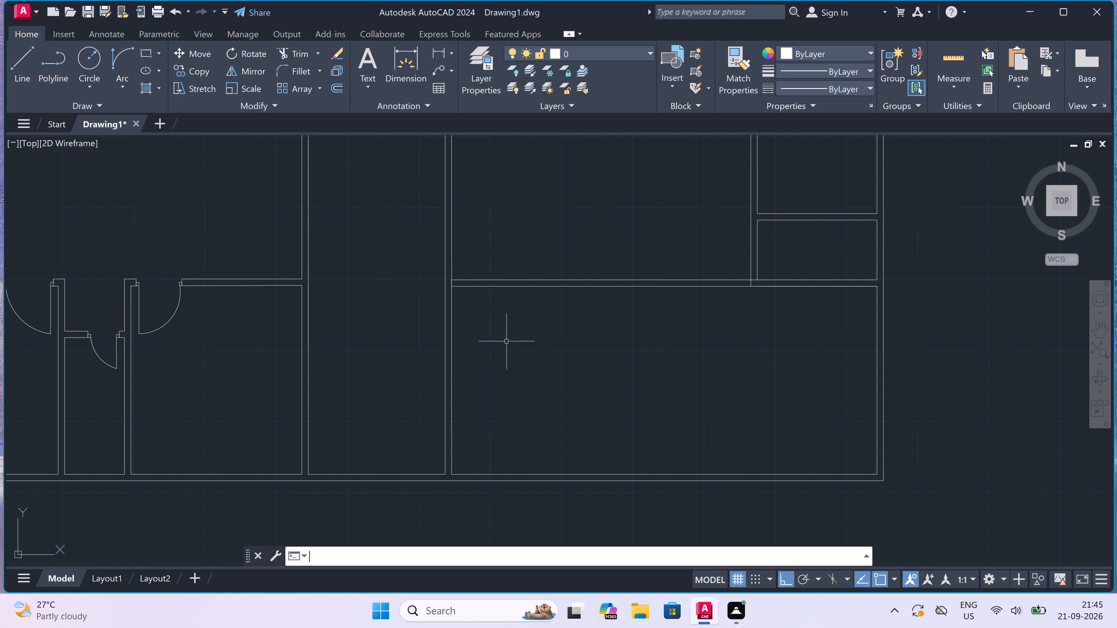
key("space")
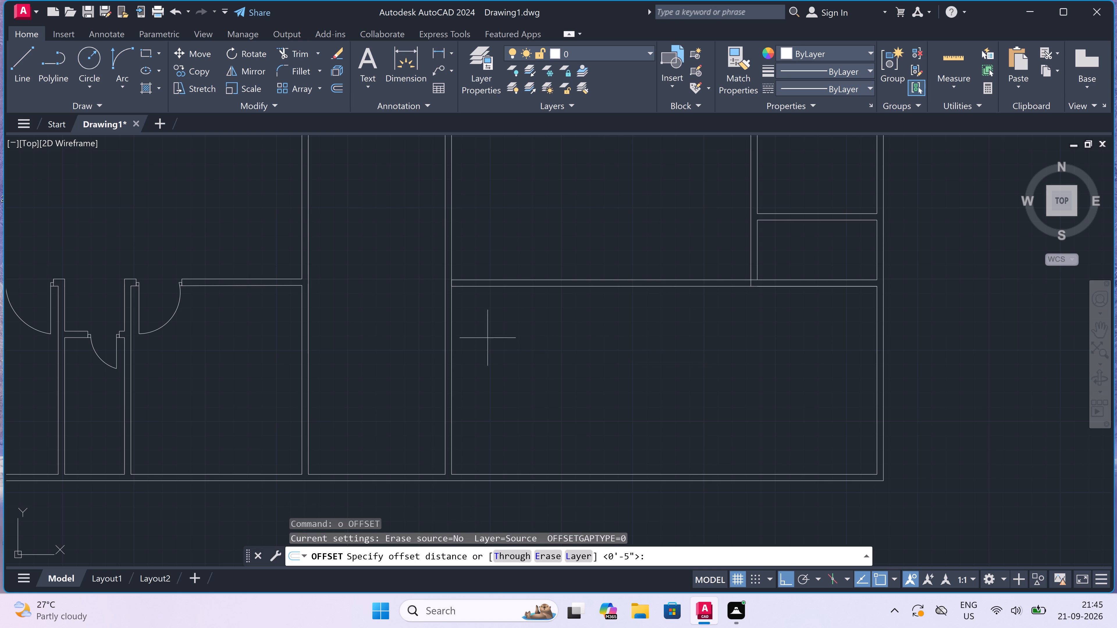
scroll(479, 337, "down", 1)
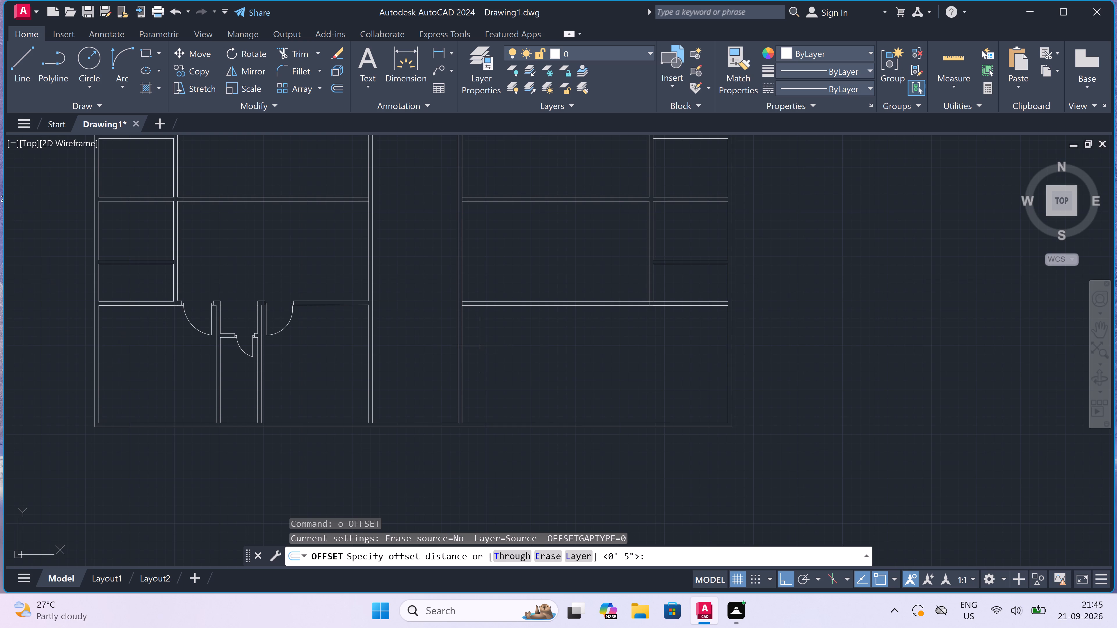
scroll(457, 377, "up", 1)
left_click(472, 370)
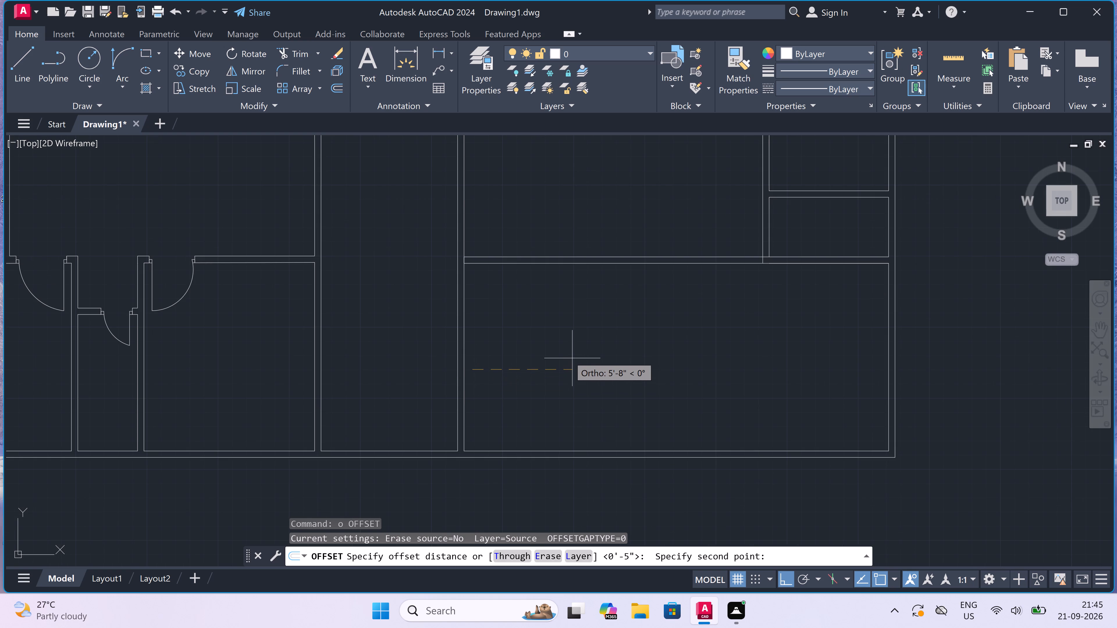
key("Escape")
Trim the corridor wall's inner face between the new cross wall's two lines where they meet.
scroll(470, 257, "up", 3)
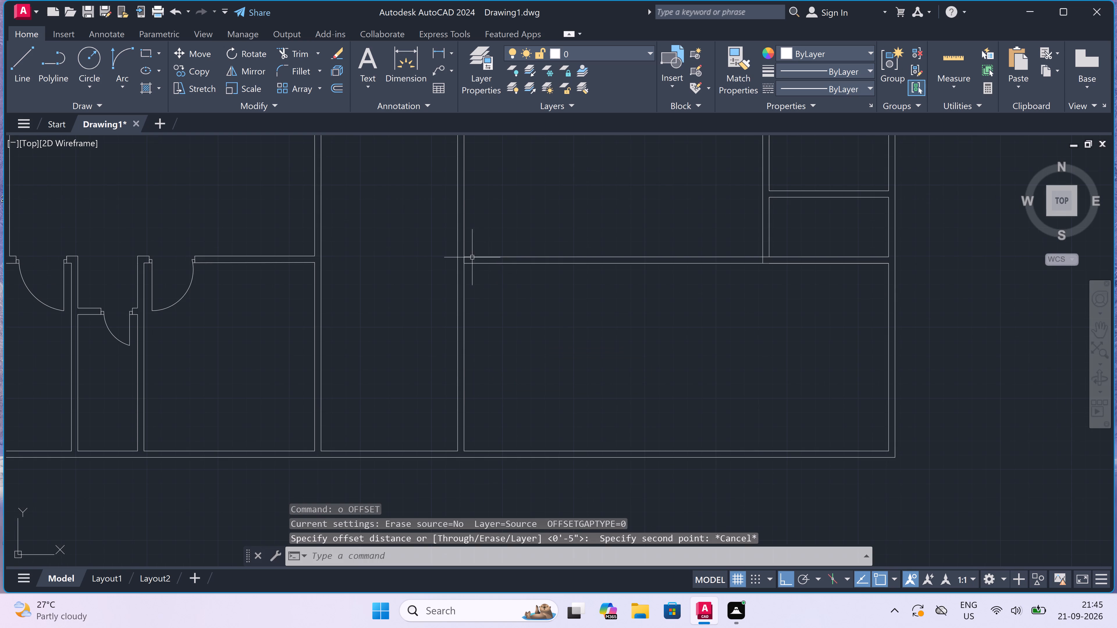
key("t")
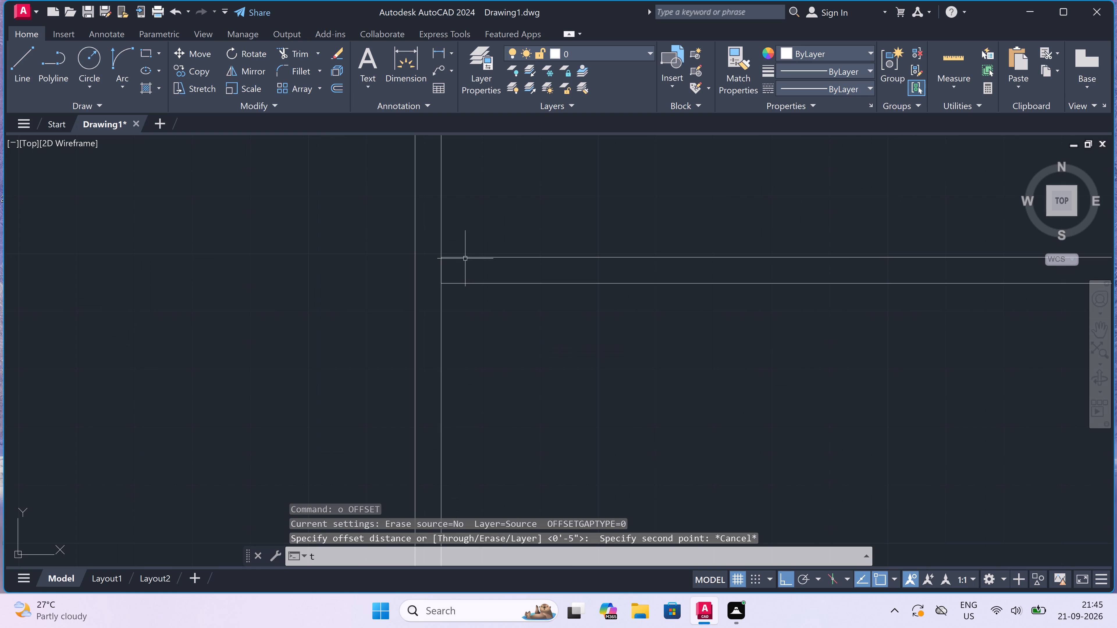
key("r")
key("space")
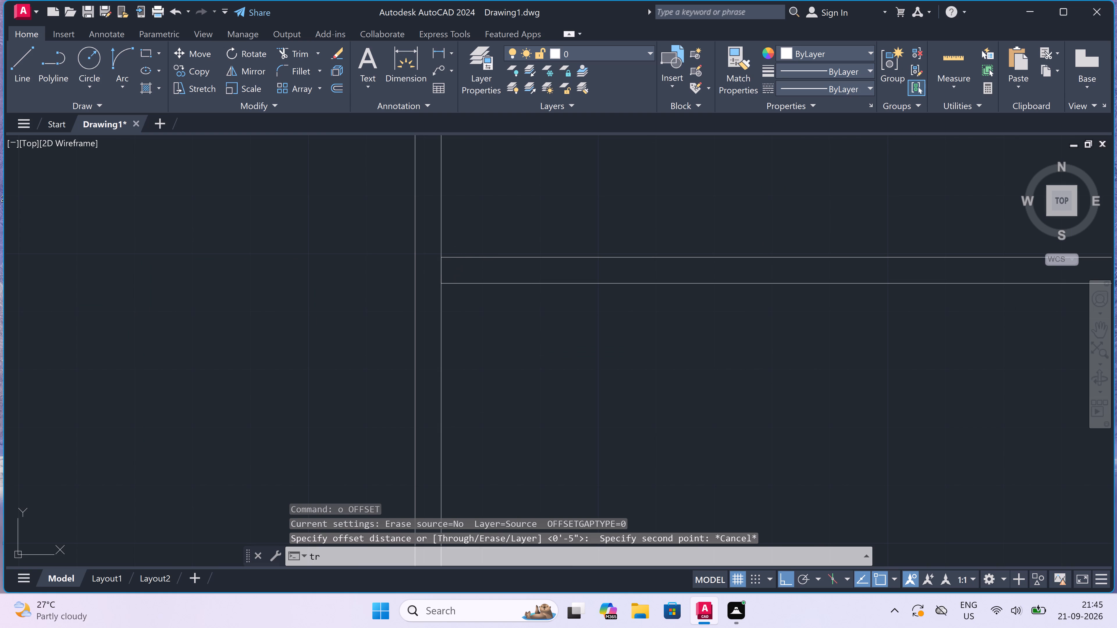
left_click(440, 275)
left_click(441, 275)
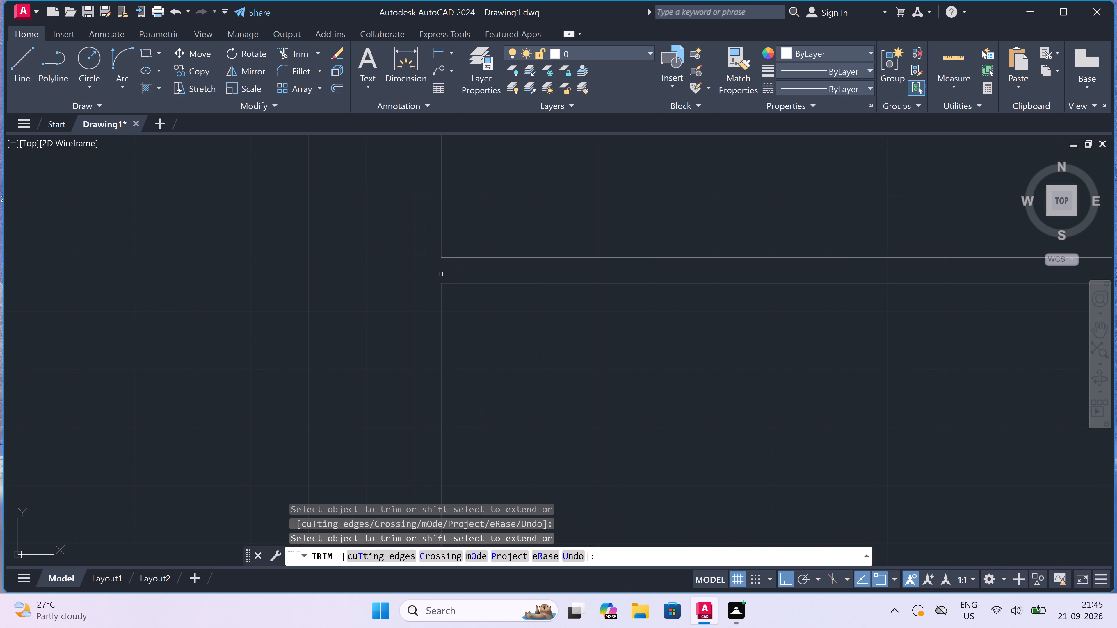
key("Escape")
Trim the leftover lines where the small rooms' partition meets the new cross wall, opening the junction between their faces.
scroll(441, 274, "down", 3)
scroll(455, 334, "up", 1)
scroll(456, 334, "down", 1)
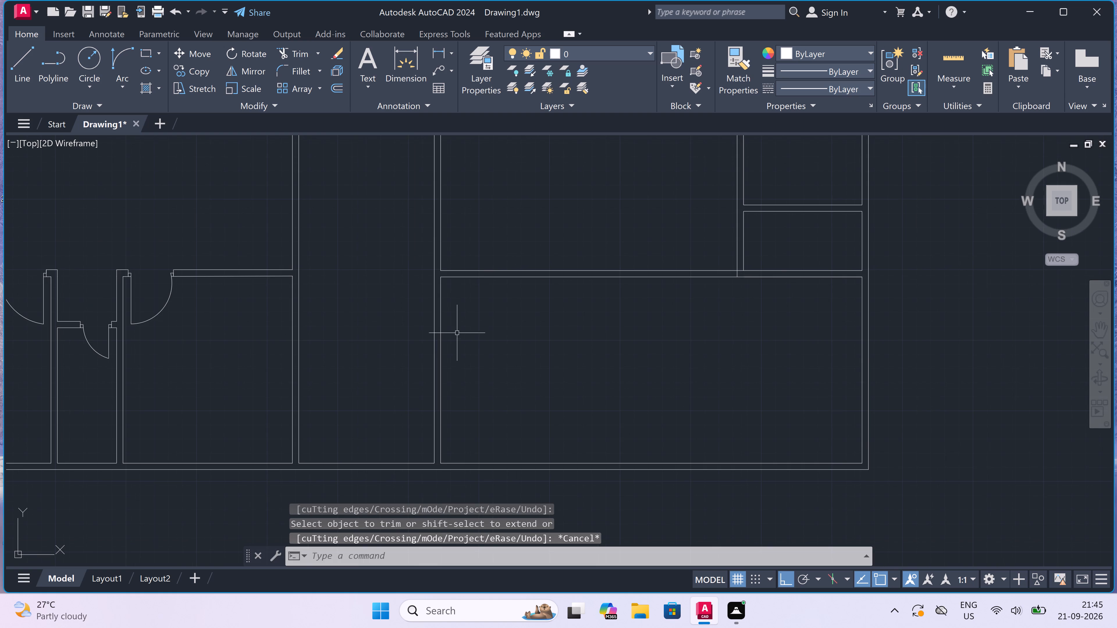
scroll(462, 329, "down", 1)
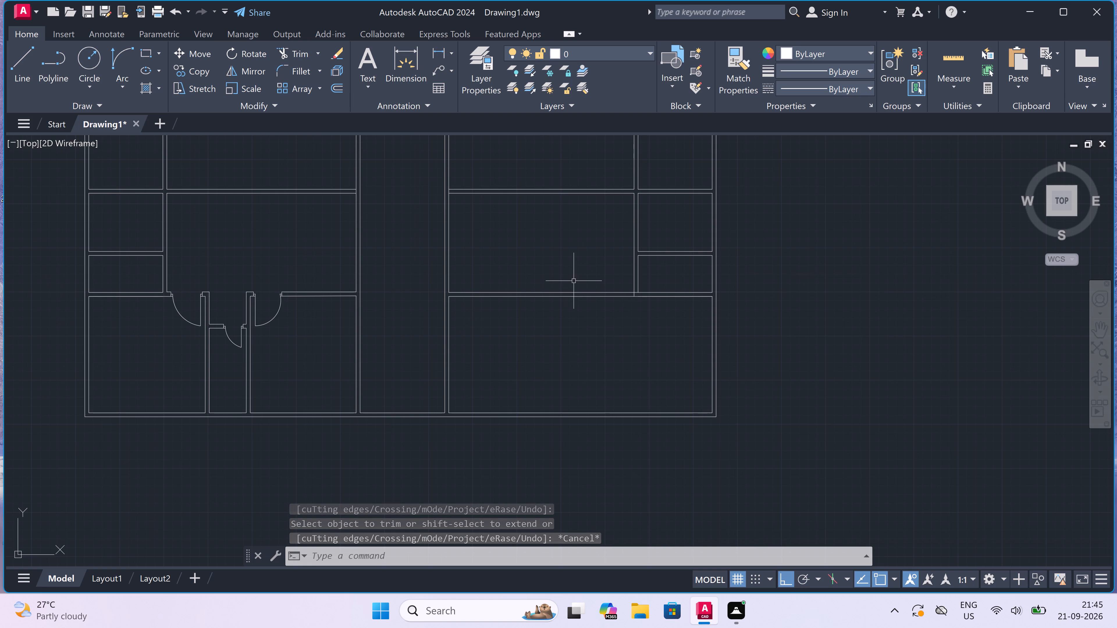
key("space")
scroll(632, 291, "up", 2)
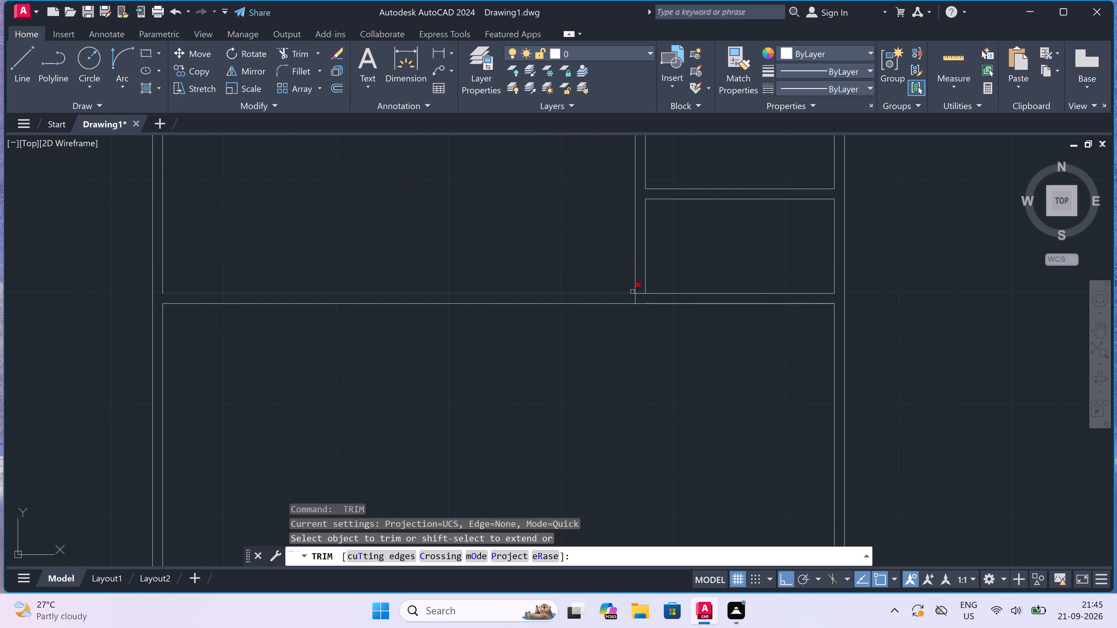
scroll(634, 298, "up", 3)
left_click(634, 298)
left_click(644, 293)
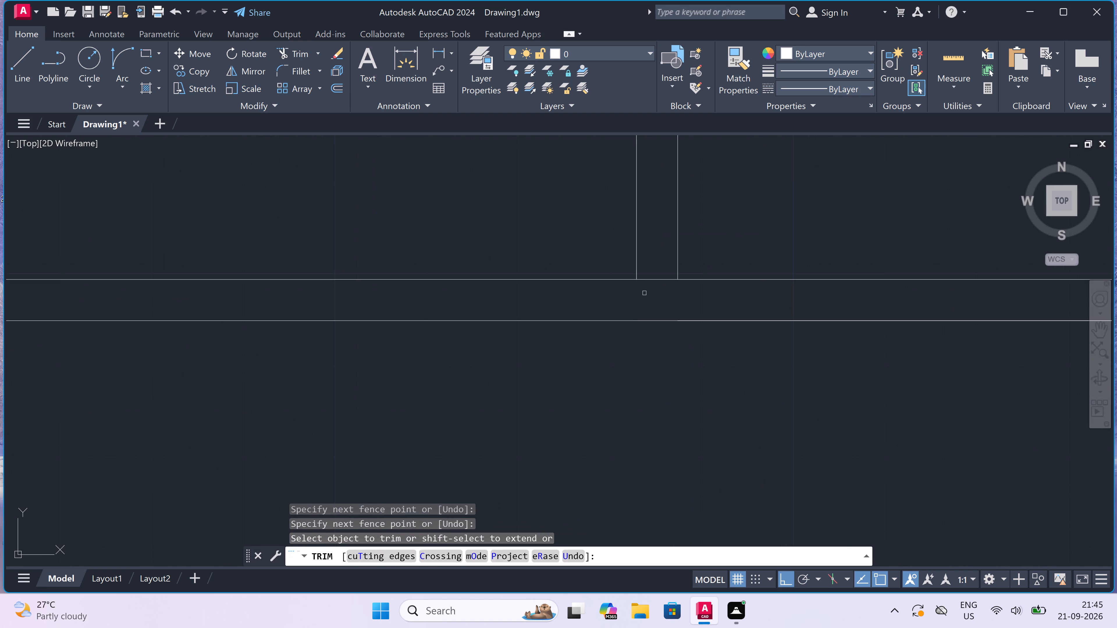
left_click_drag(652, 276, 654, 282)
left_click(655, 289)
scroll(552, 319, "down", 8)
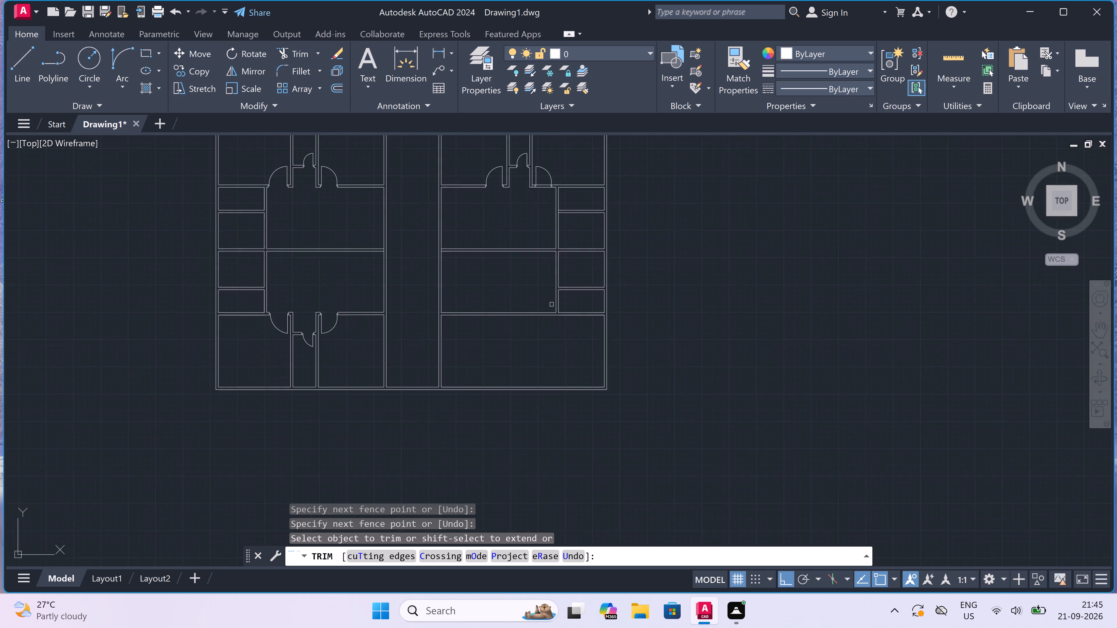
scroll(493, 315, "up", 2)
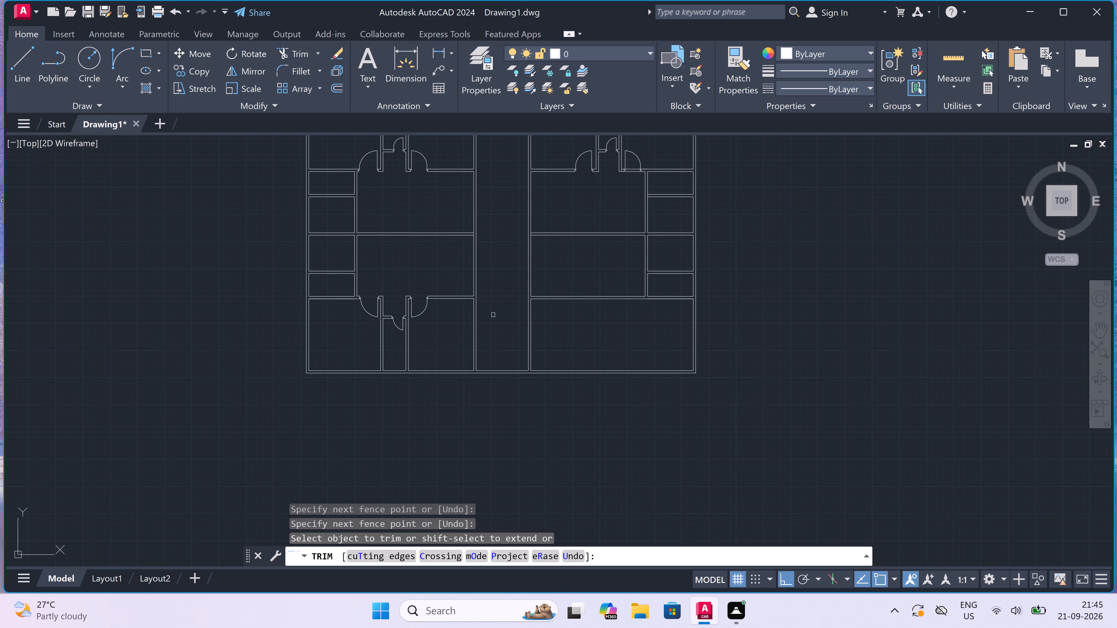
scroll(549, 307, "up", 3)
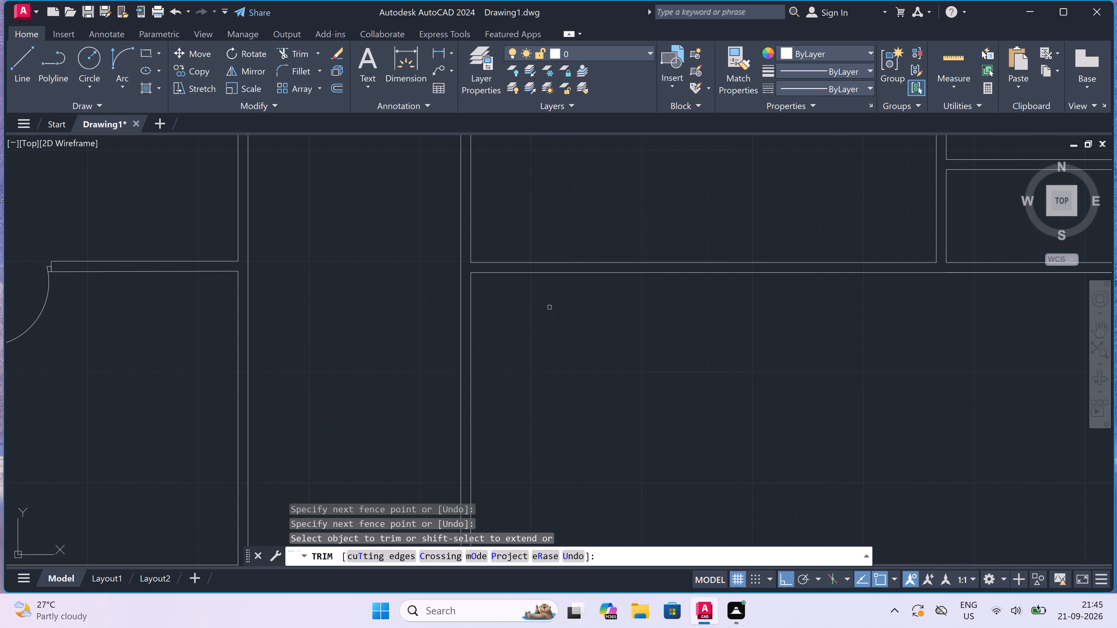
scroll(549, 315, "down", 2)
scroll(591, 353, "up", 1)
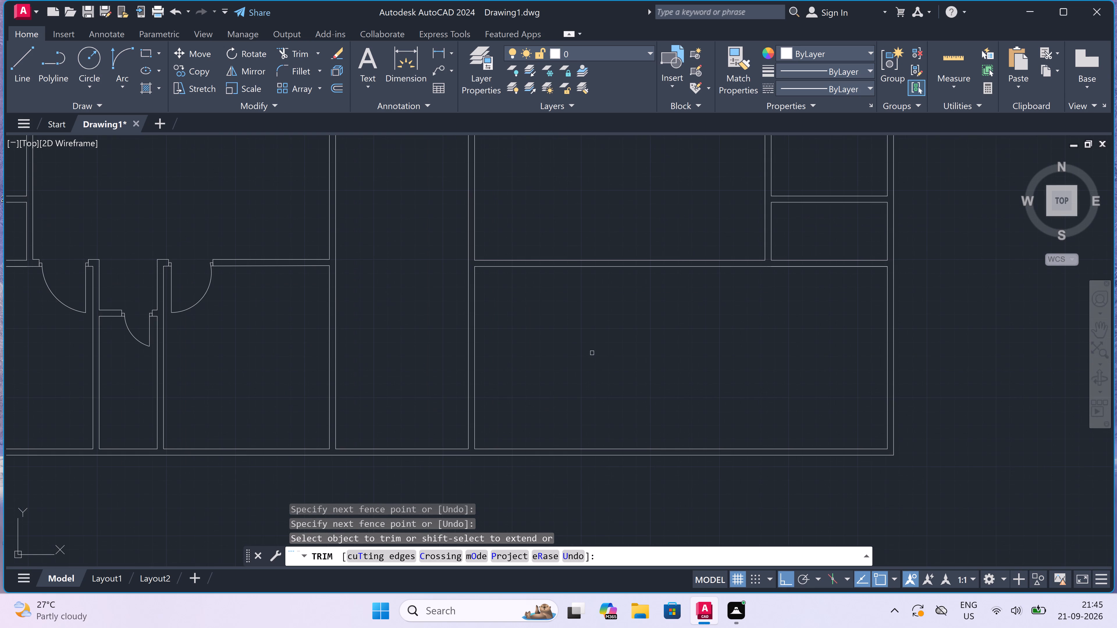
key("Escape")
Start an Offset for the partitions in the right wing's bottom room.
type("o")
key("space")
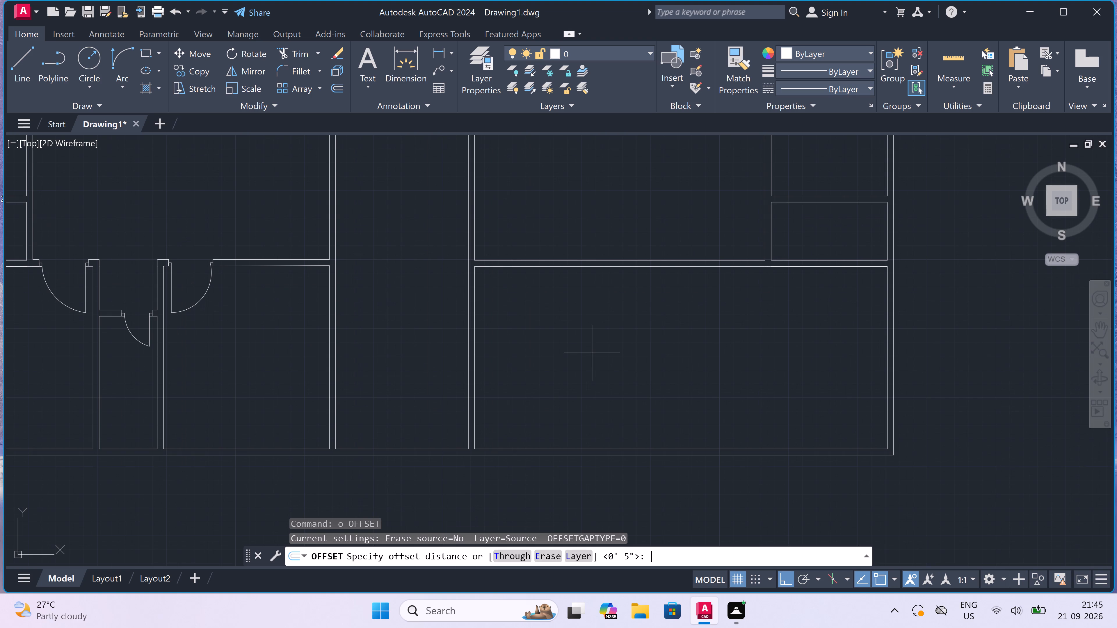
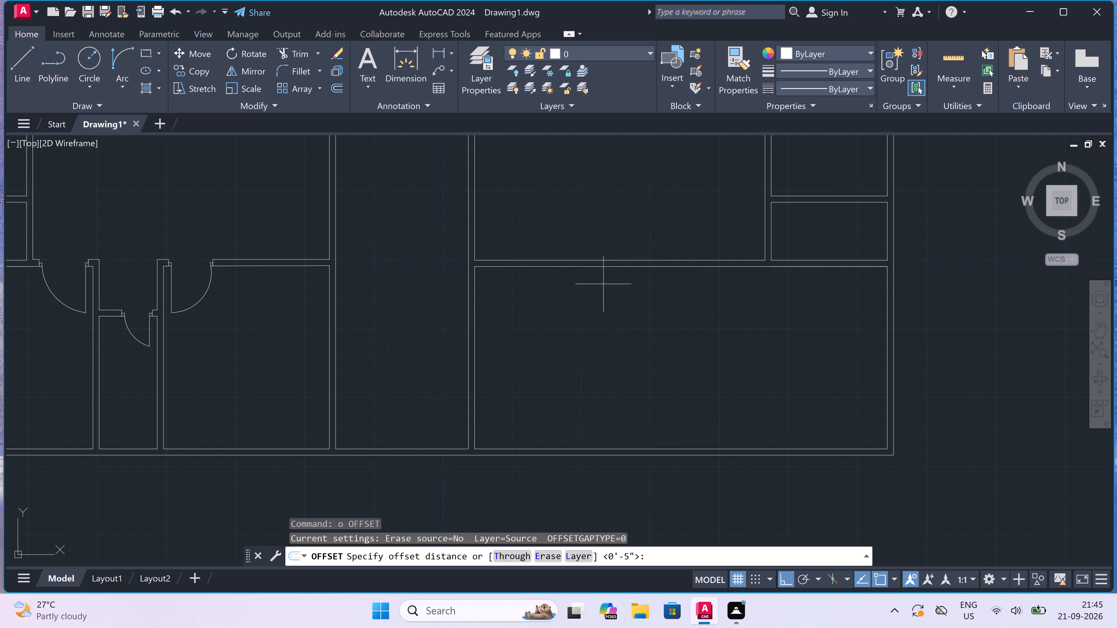
Offset the corridor wall's room-side face 10' into the right wing's bottom room toward the outer wall.
left_click_drag(477, 327, 493, 330)
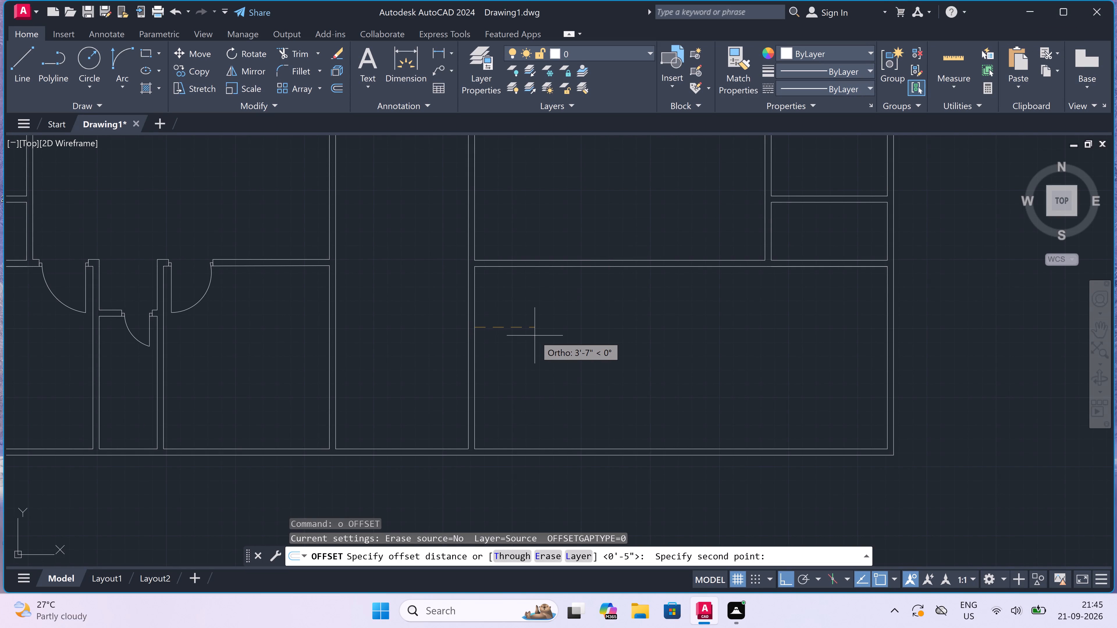
type("10'")
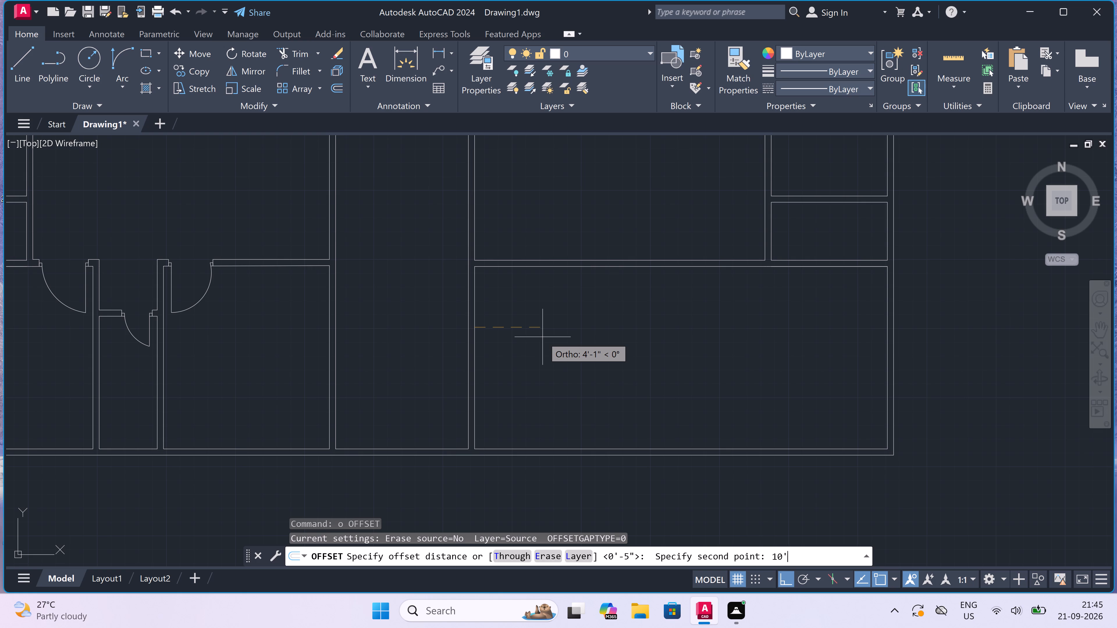
key("space")
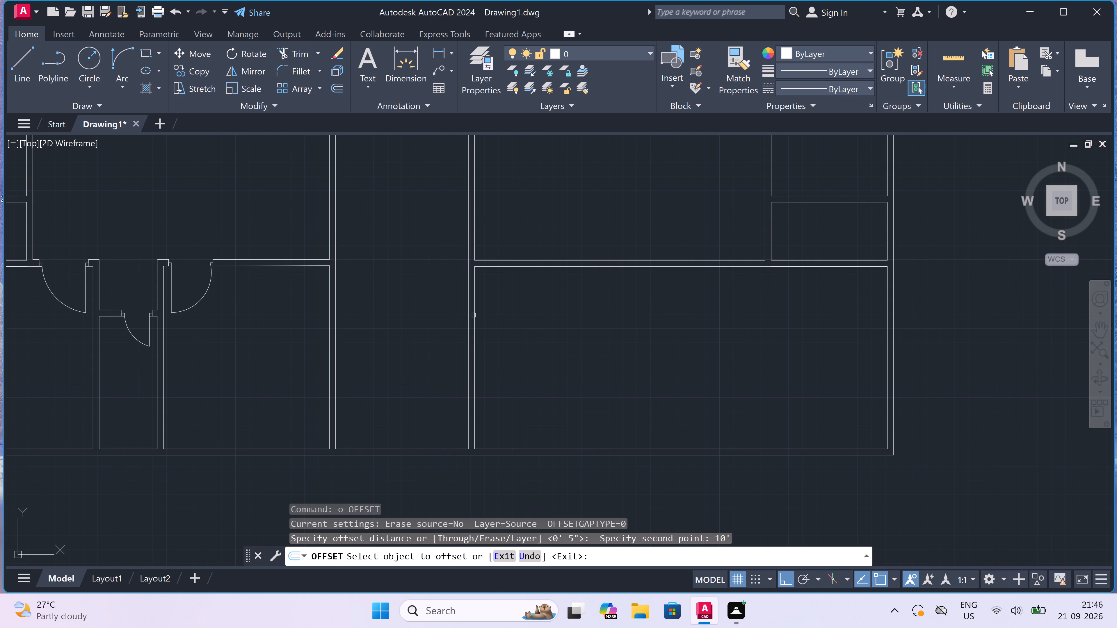
left_click_drag(474, 314, 481, 314)
left_click(519, 316)
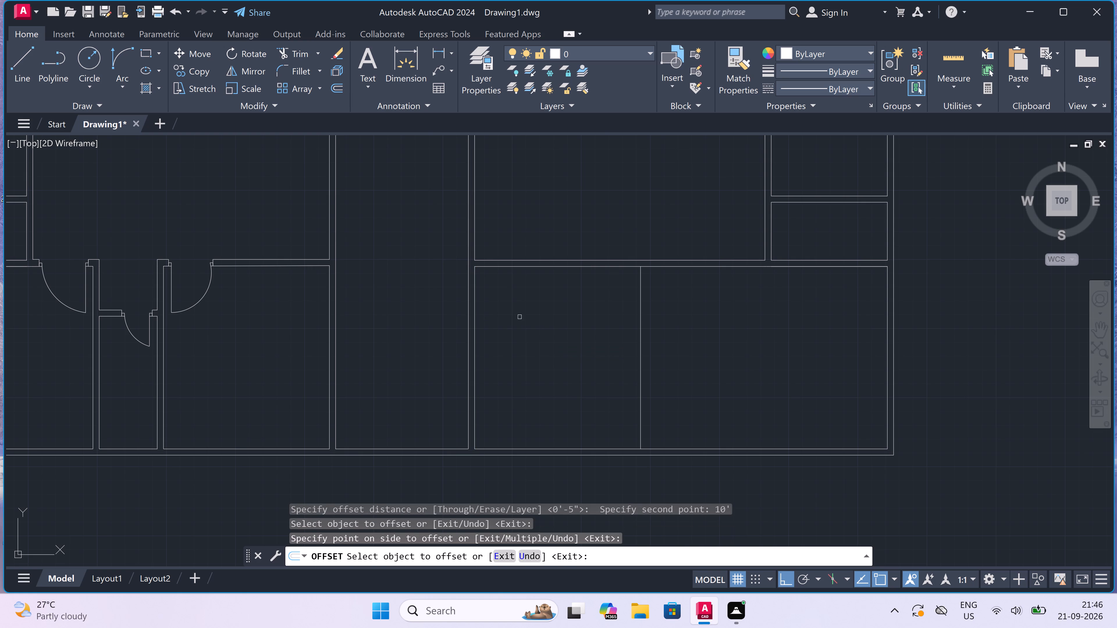
scroll(530, 330, "down", 2)
scroll(624, 327, "up", 2)
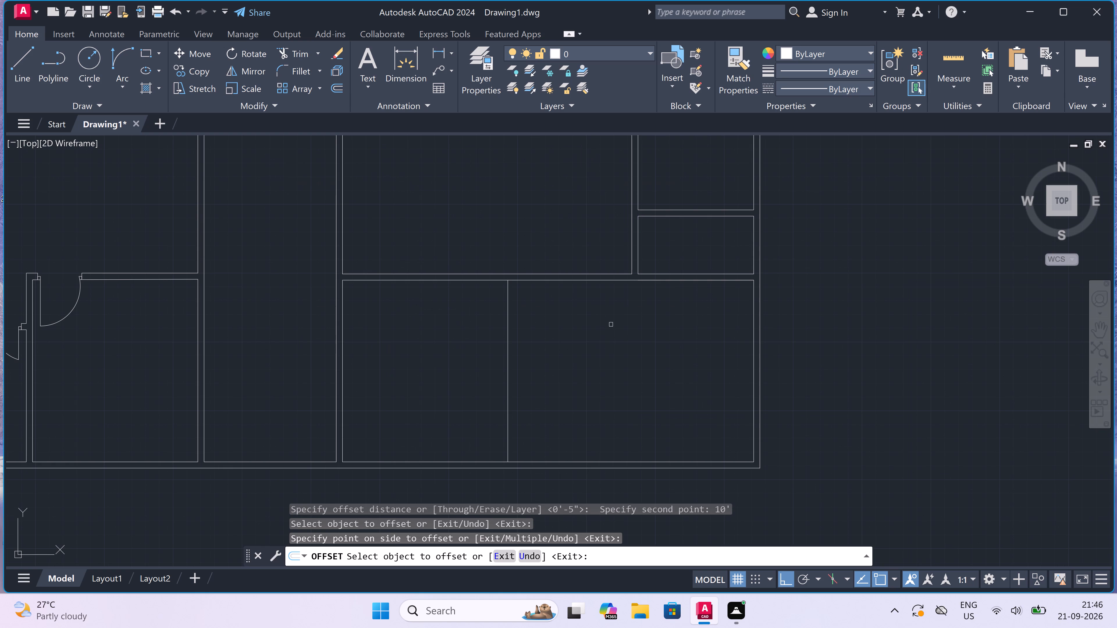
key("Escape")
Offset the new partition line 4.5" toward the outer wall to give the first partition its thickness.
key("space")
left_click_drag(508, 344, 514, 344)
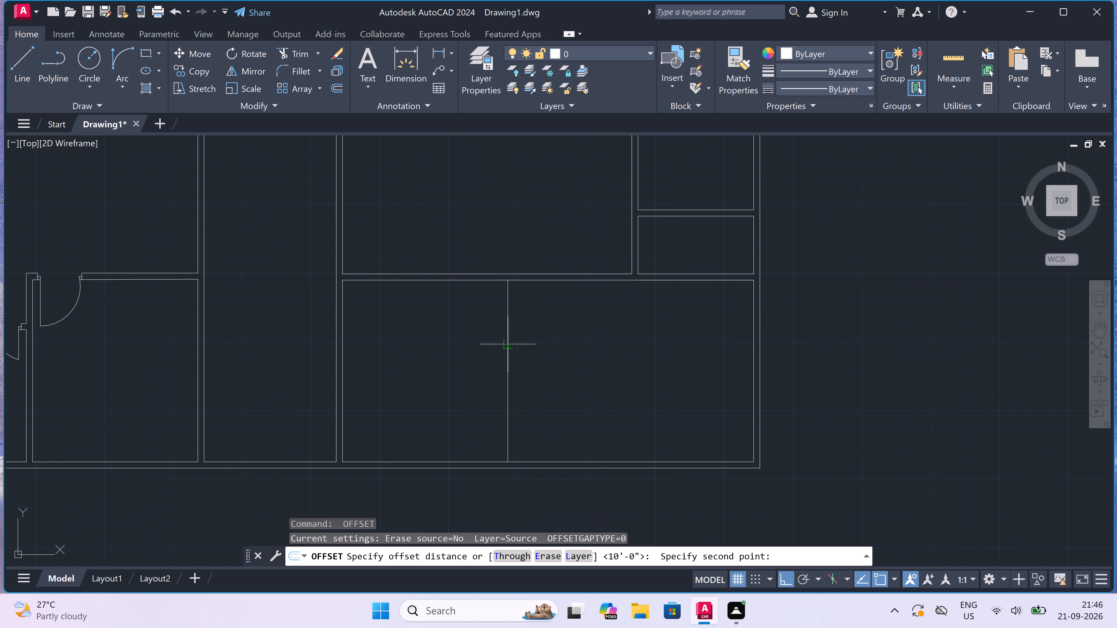
type("4.5\"")
key("space")
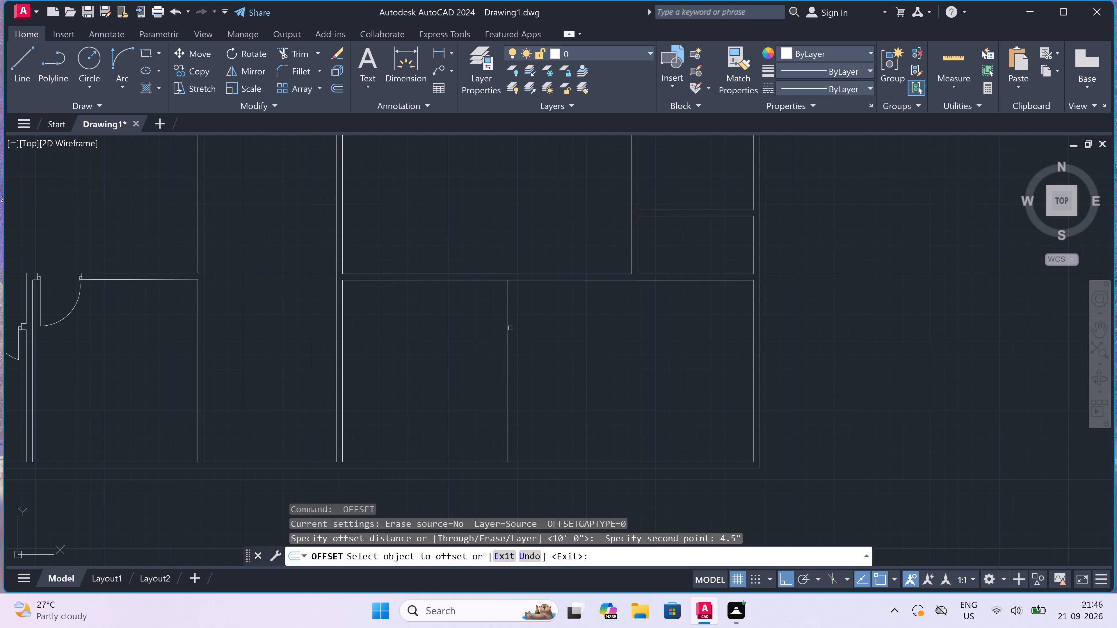
left_click_drag(508, 327, 520, 328)
left_click(539, 333)
key("Escape")
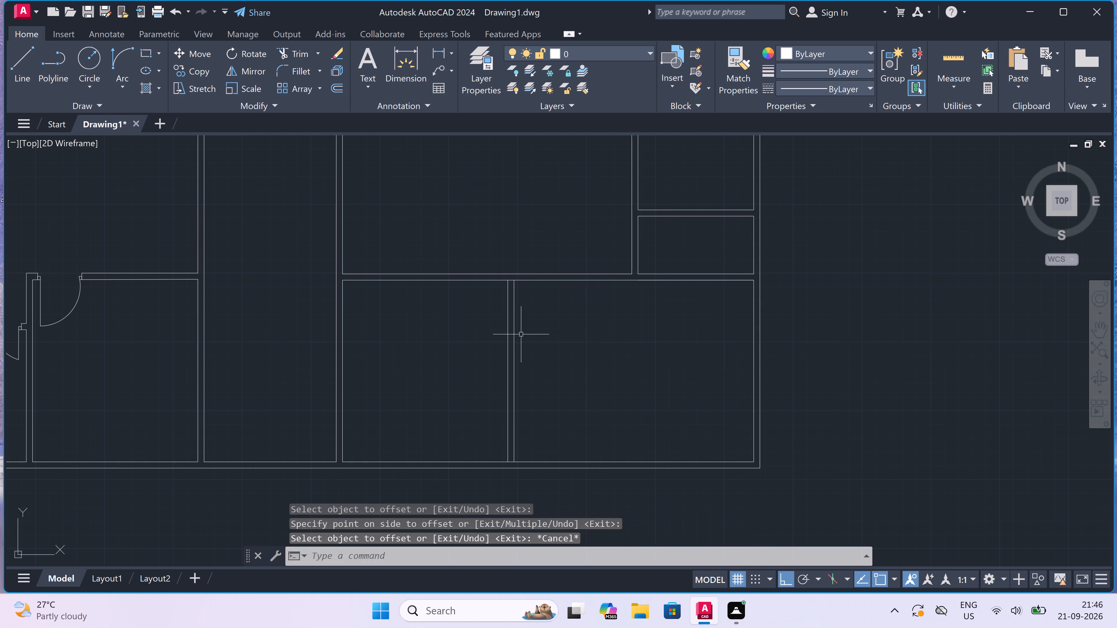
Offset the first partition's outer-wall-side face 3'6" toward the outer wall to start the second partition.
key("space")
left_click_drag(517, 336, 526, 337)
key("6")
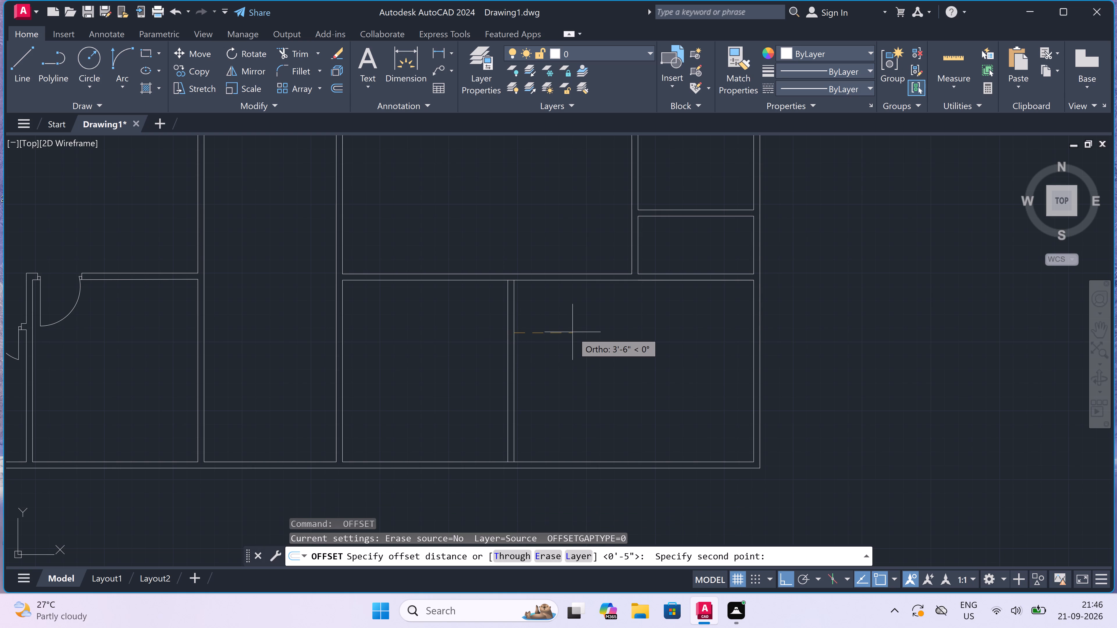
key("BackSpace")
type("3'6\"")
key("space")
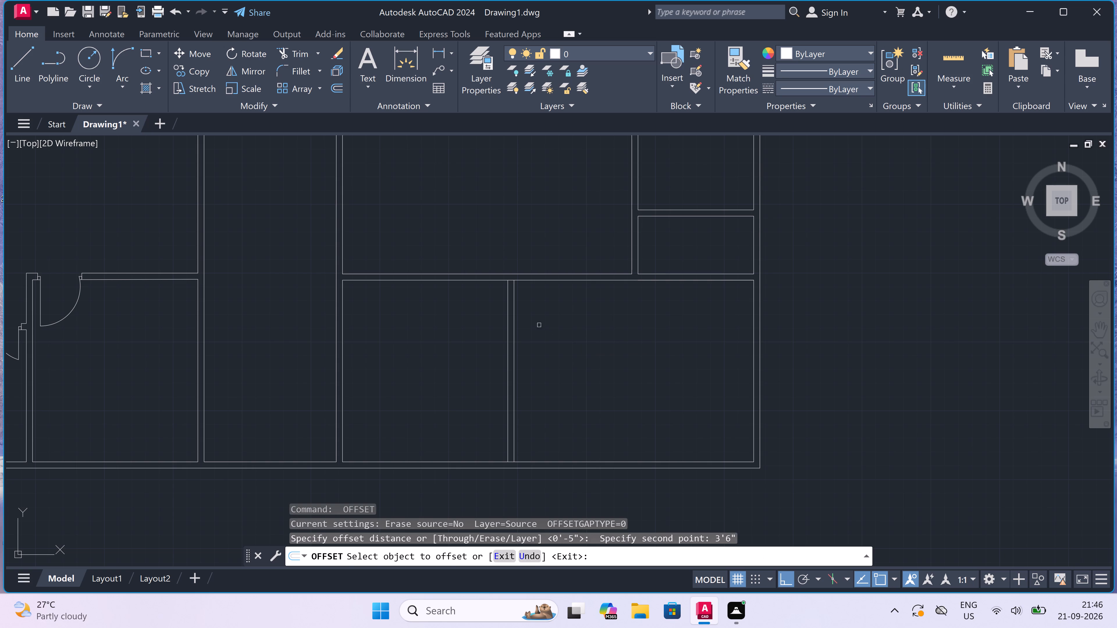
left_click_drag(513, 317, 520, 317)
left_click(543, 317)
scroll(543, 317, "down", 3)
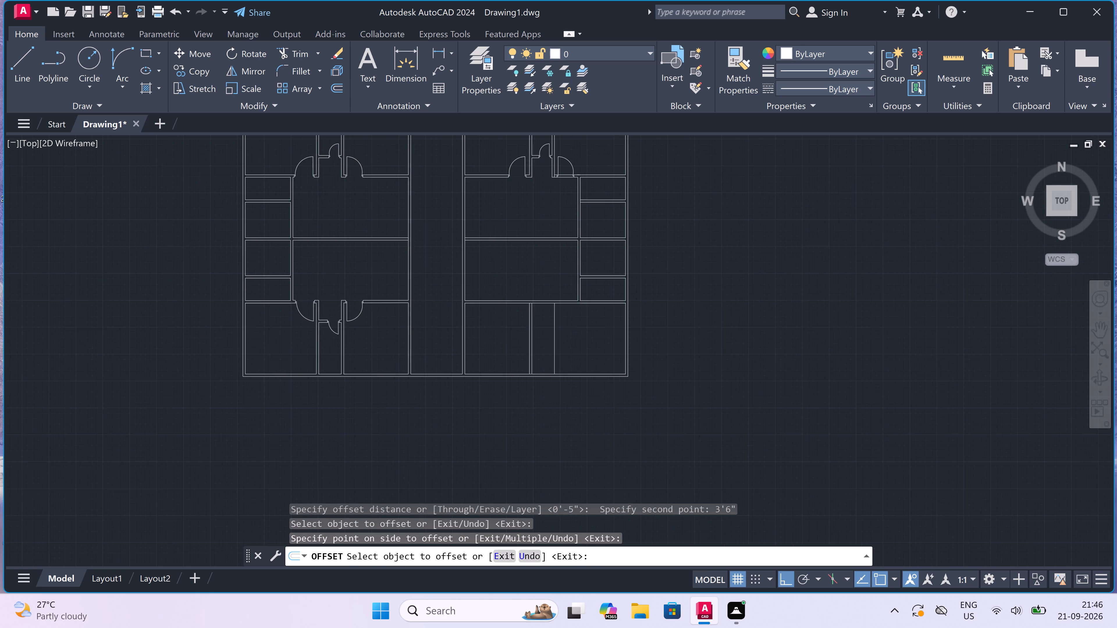
scroll(557, 317, "up", 2)
key("Escape")
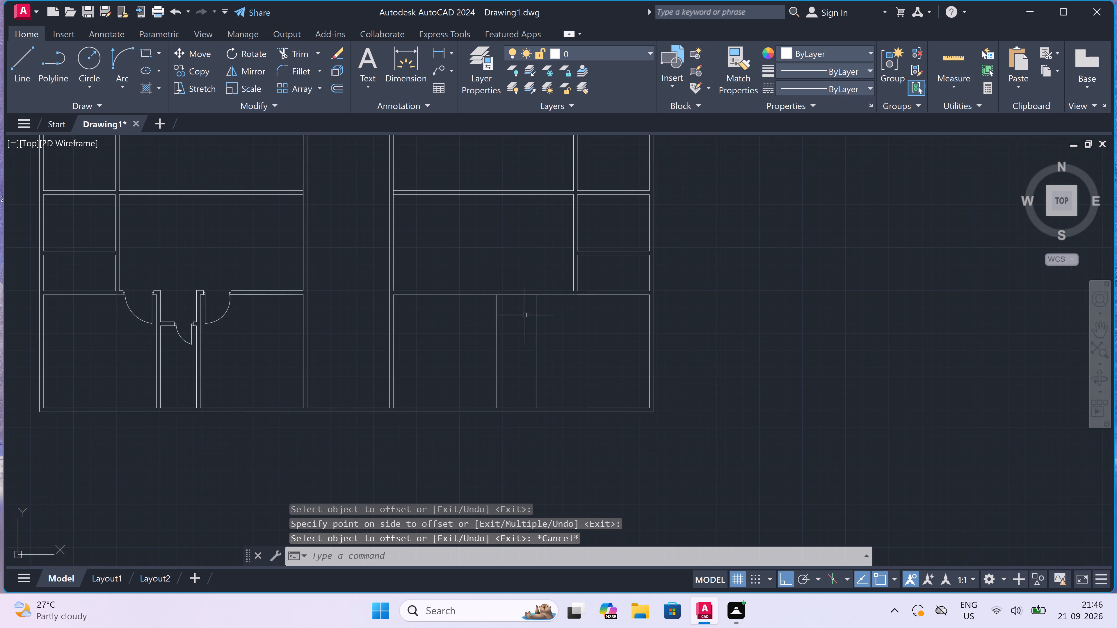
Offset the second partition's line 4.5" toward the outer wall to complete its thickness.
key("space")
left_click_drag(538, 322, 546, 324)
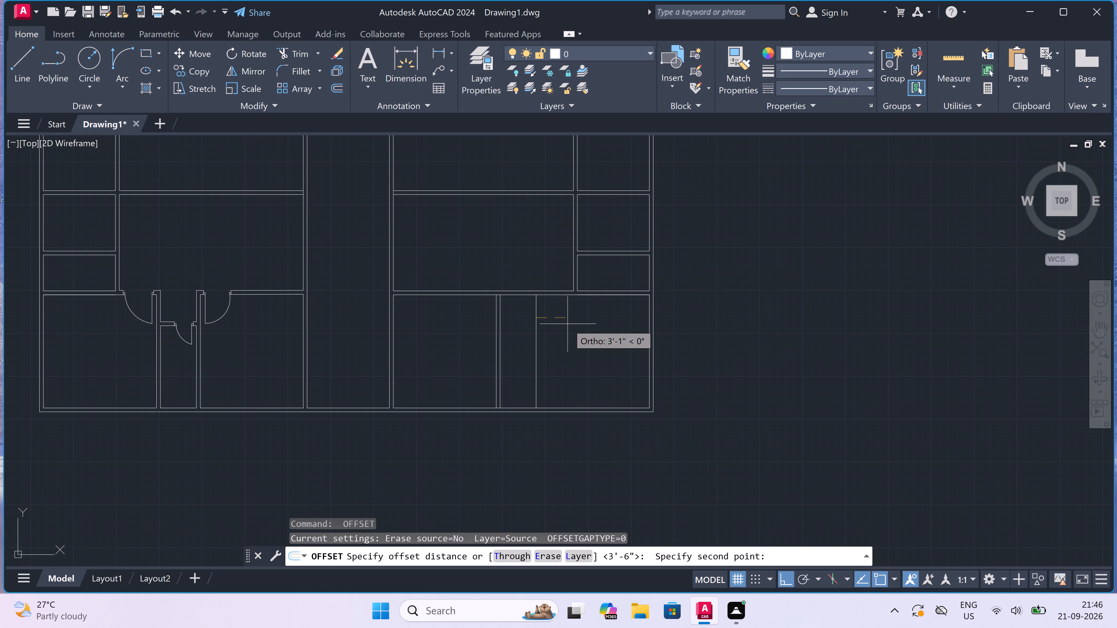
type("4.5")
type("\"")
key("space")
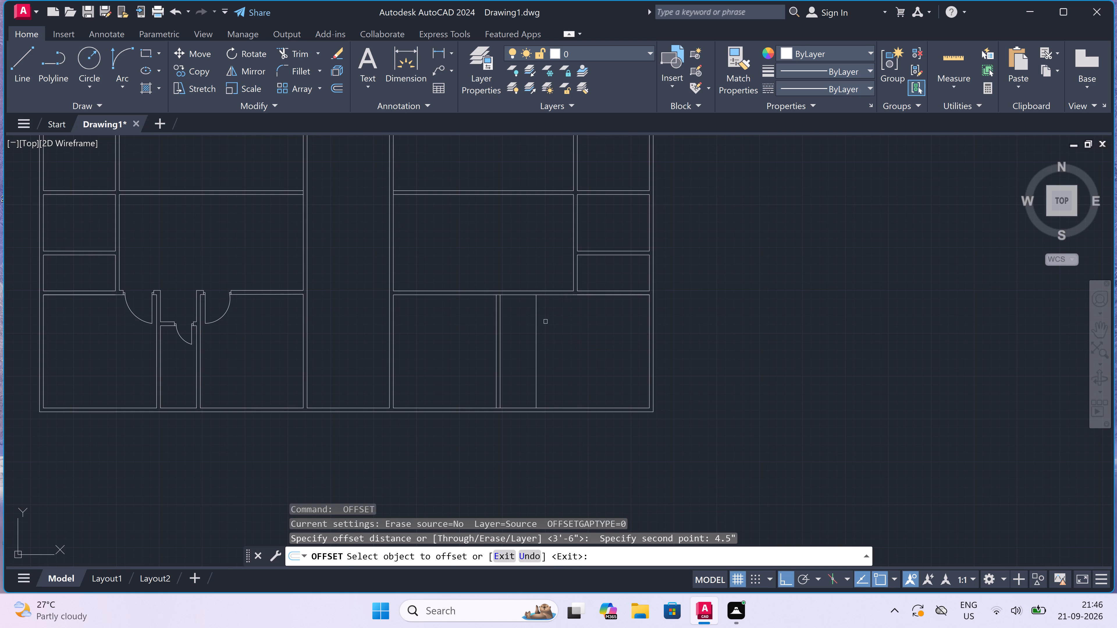
left_click(536, 316)
left_click(548, 317)
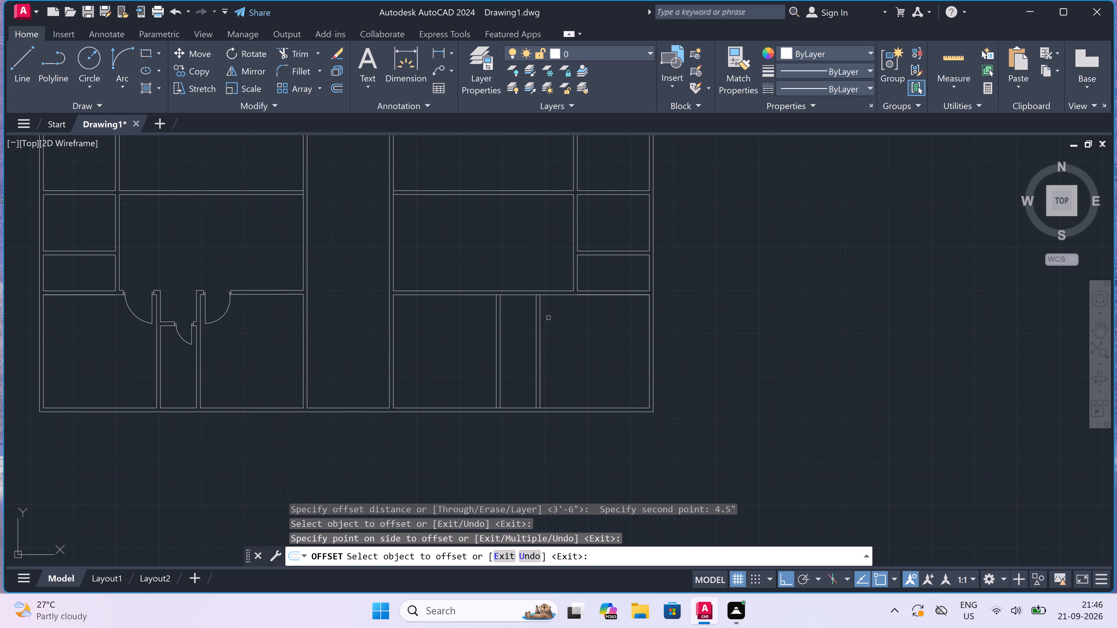
key("Escape")
Draw two short jamb lines across the lower cross wall, one just outside each new partition.
scroll(524, 272, "up", 2)
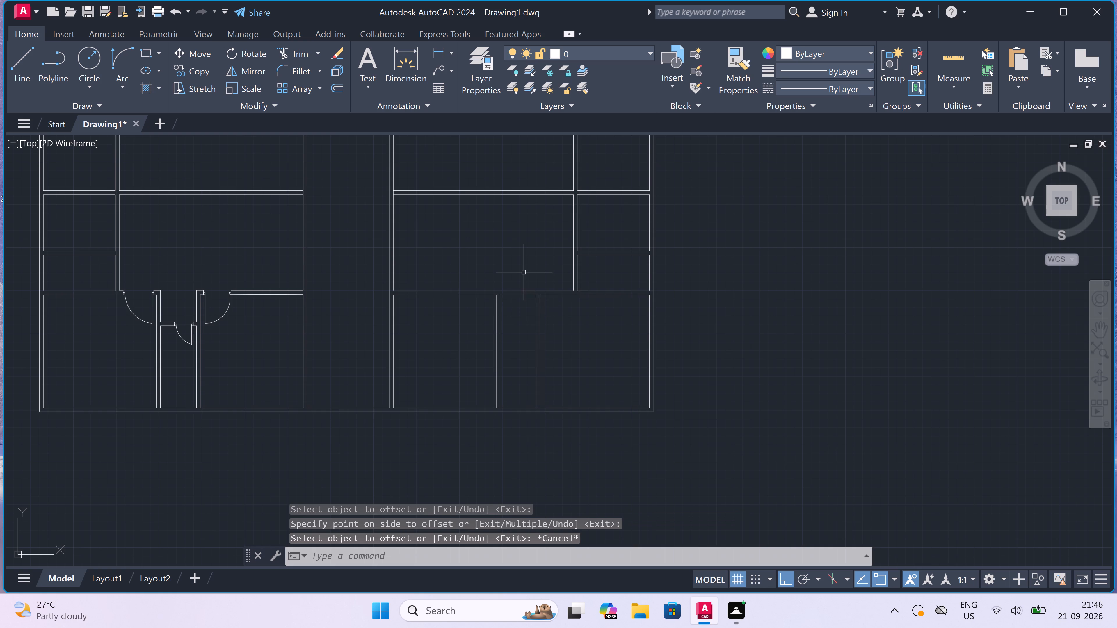
scroll(524, 272, "up", 1)
type("l")
key("space")
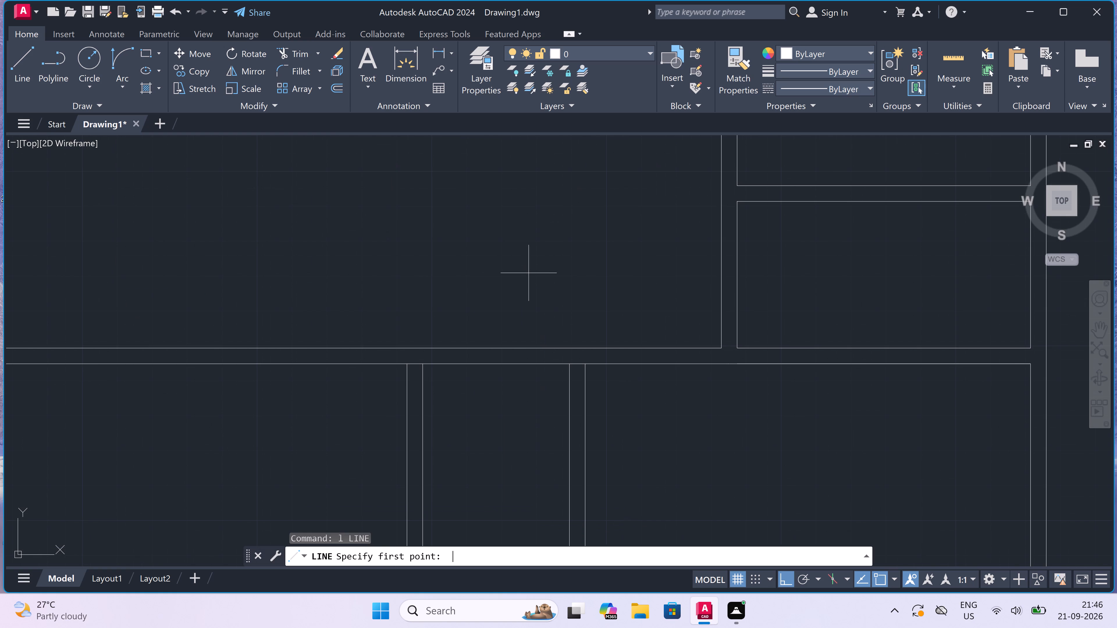
scroll(602, 363, "up", 1)
left_click(602, 363)
left_click(601, 340)
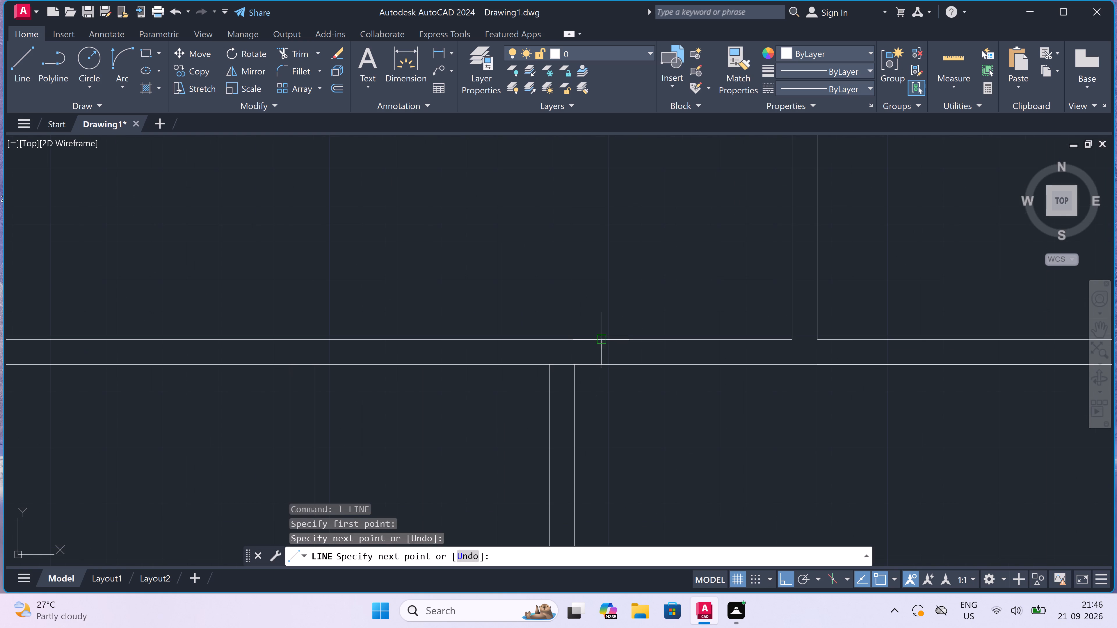
key("Escape")
key("space")
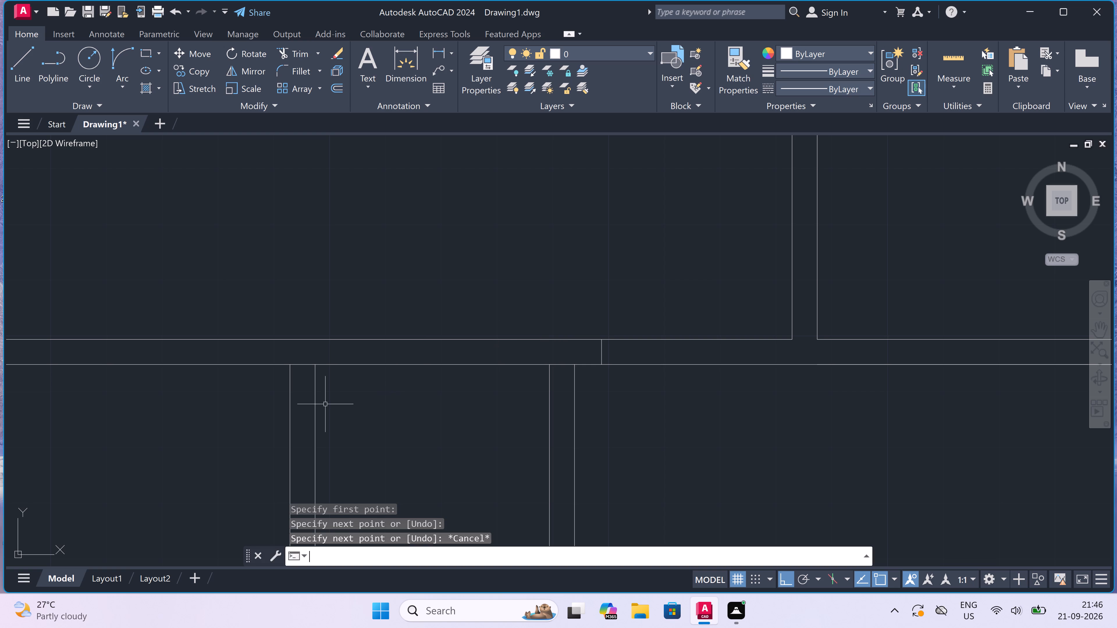
left_click(261, 363)
left_click(263, 343)
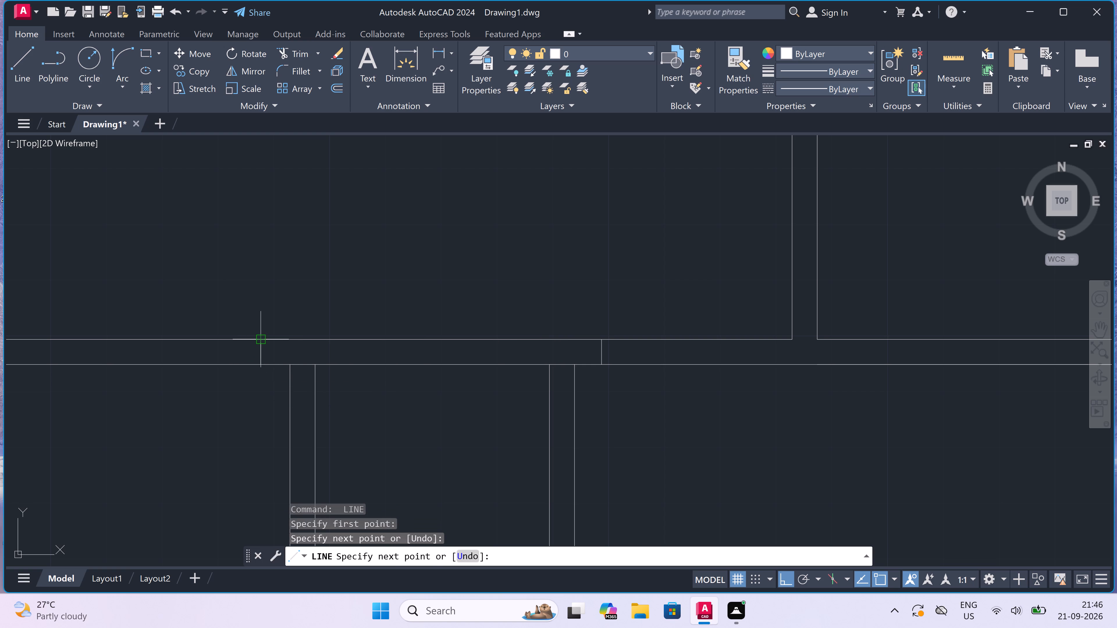
key("Escape")
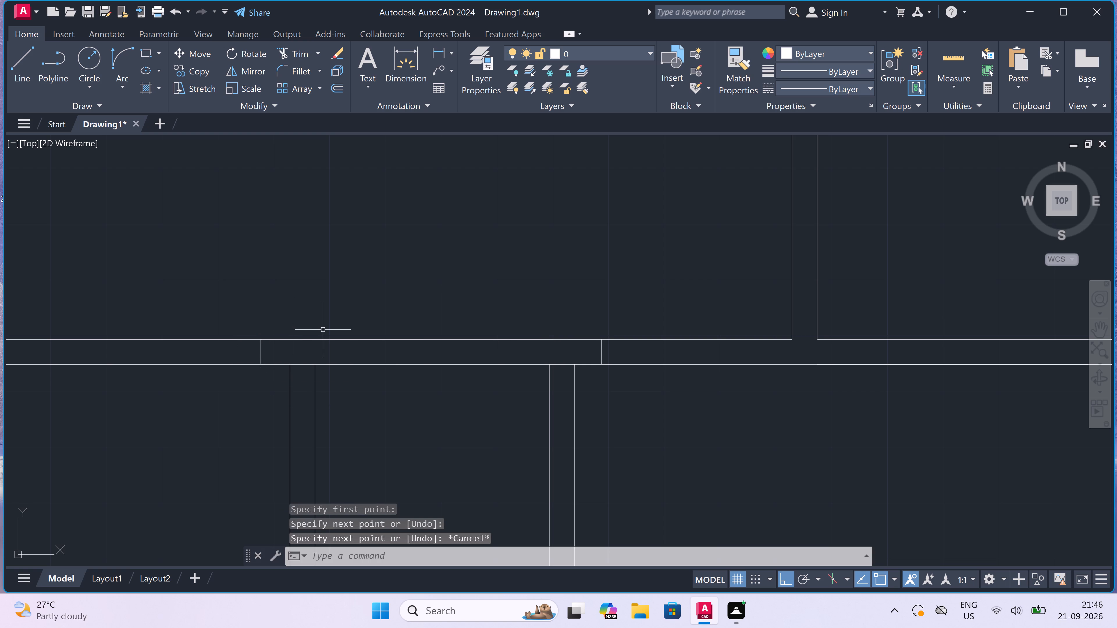
Draw lines across the cross wall continuing the two partitions' facing sides up to its upper face.
key("space")
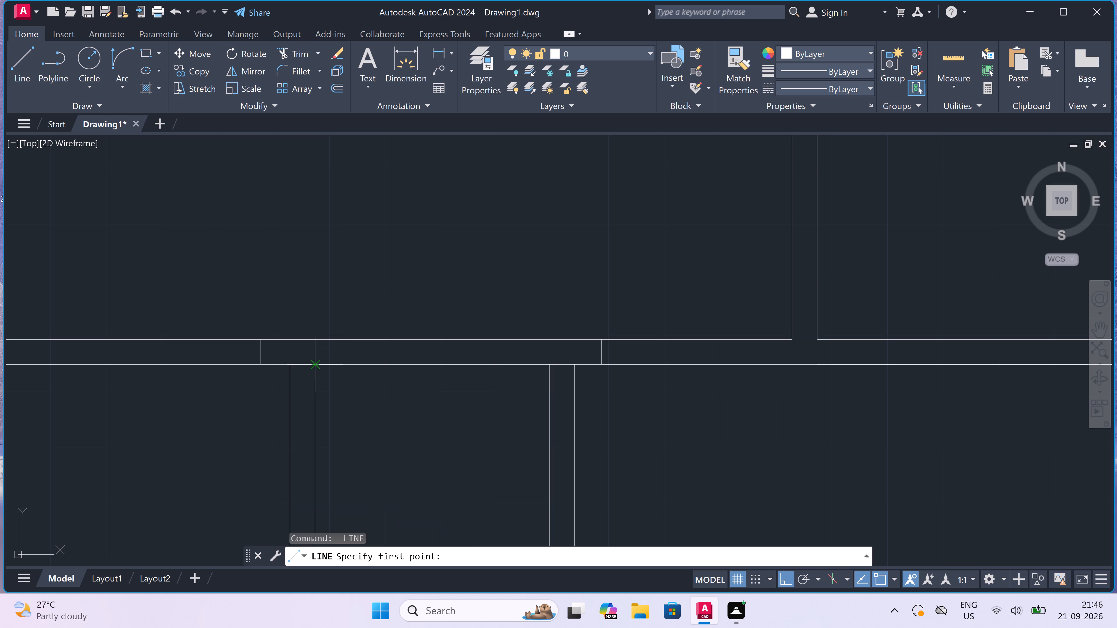
left_click(317, 361)
left_click(316, 341)
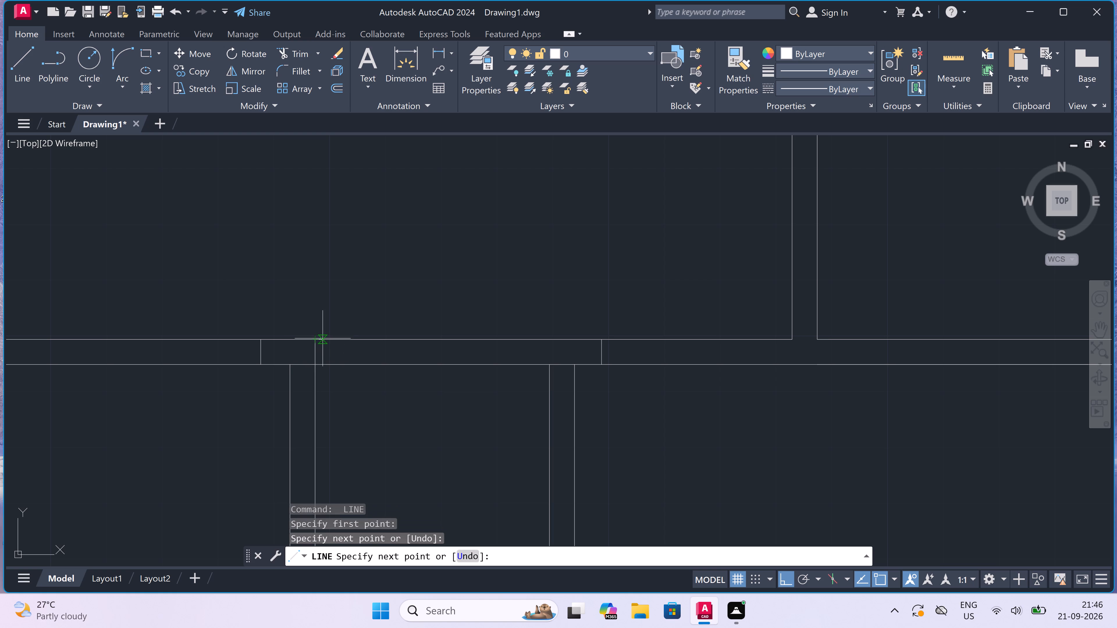
key("Escape")
key("space")
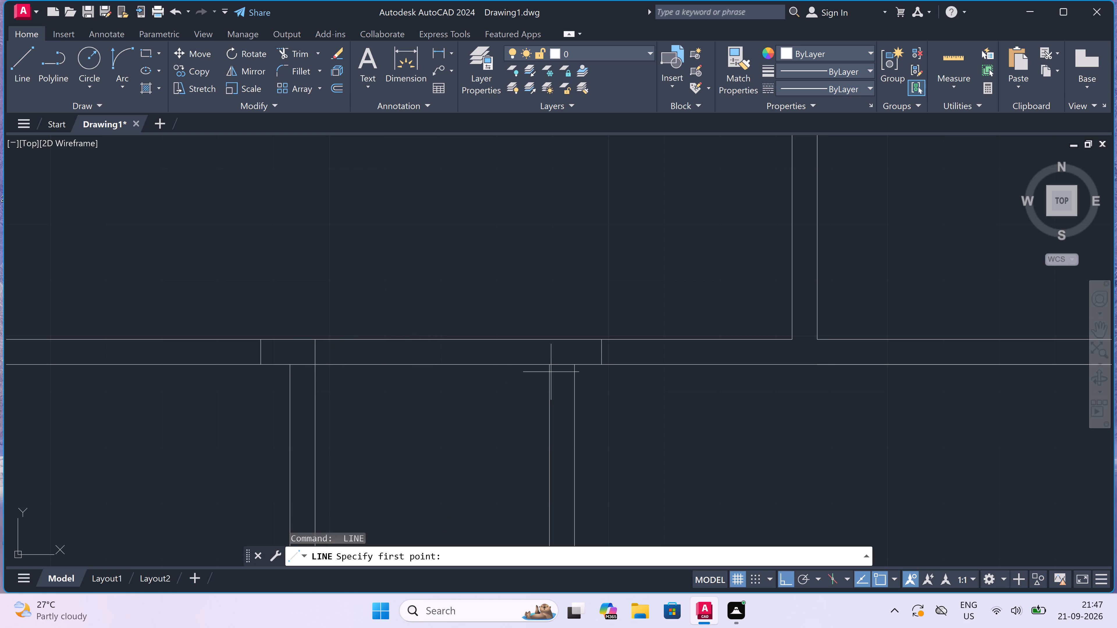
left_click(547, 367)
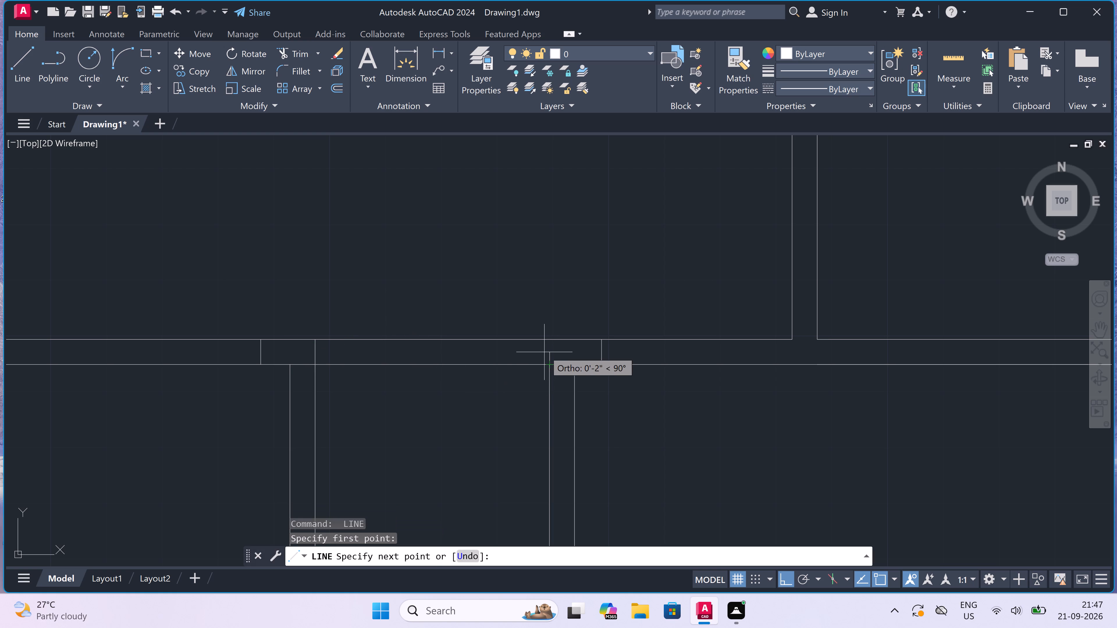
left_click(546, 341)
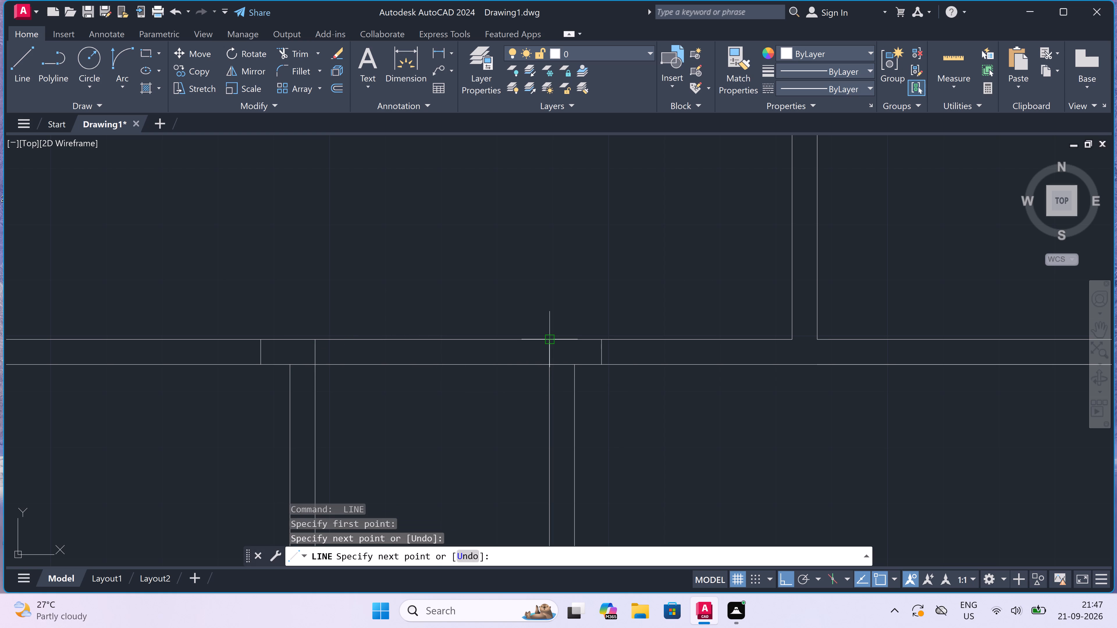
key("Escape")
Trim both cross wall lines between the two new partitions to open the passage.
scroll(536, 312, "down", 1)
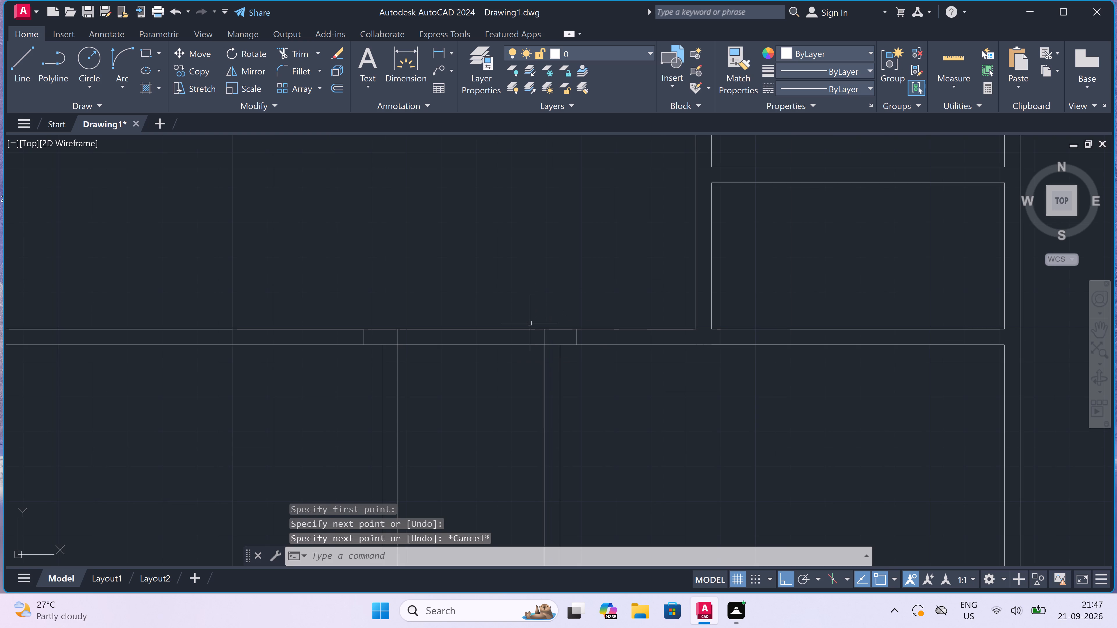
type("tr")
key("space")
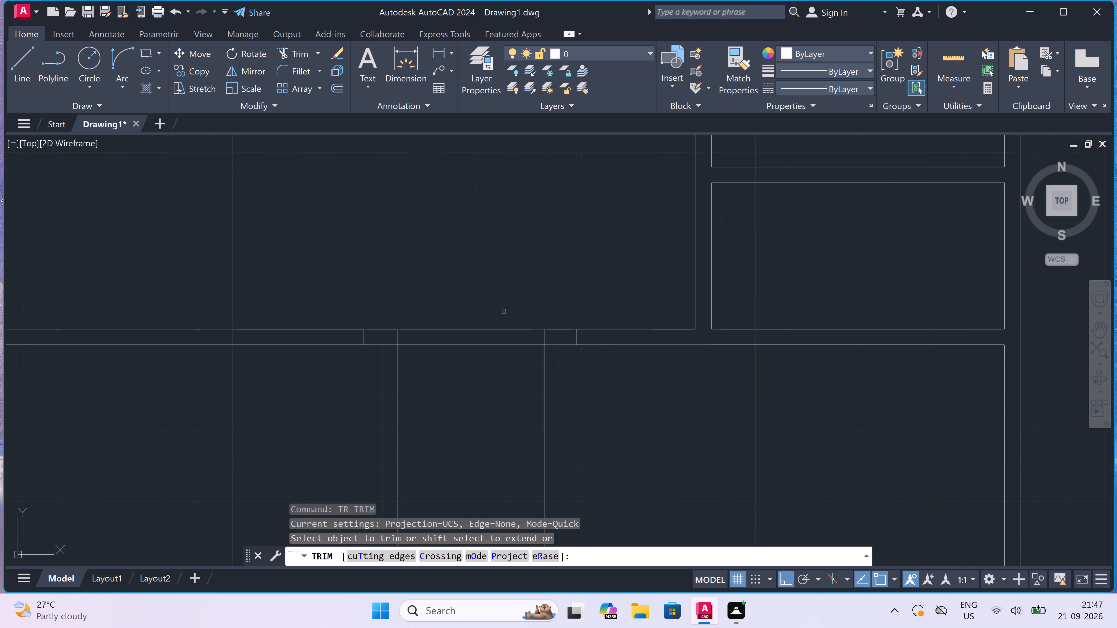
left_click_drag(497, 305, 498, 313)
left_click(501, 357)
scroll(492, 332, "down", 4)
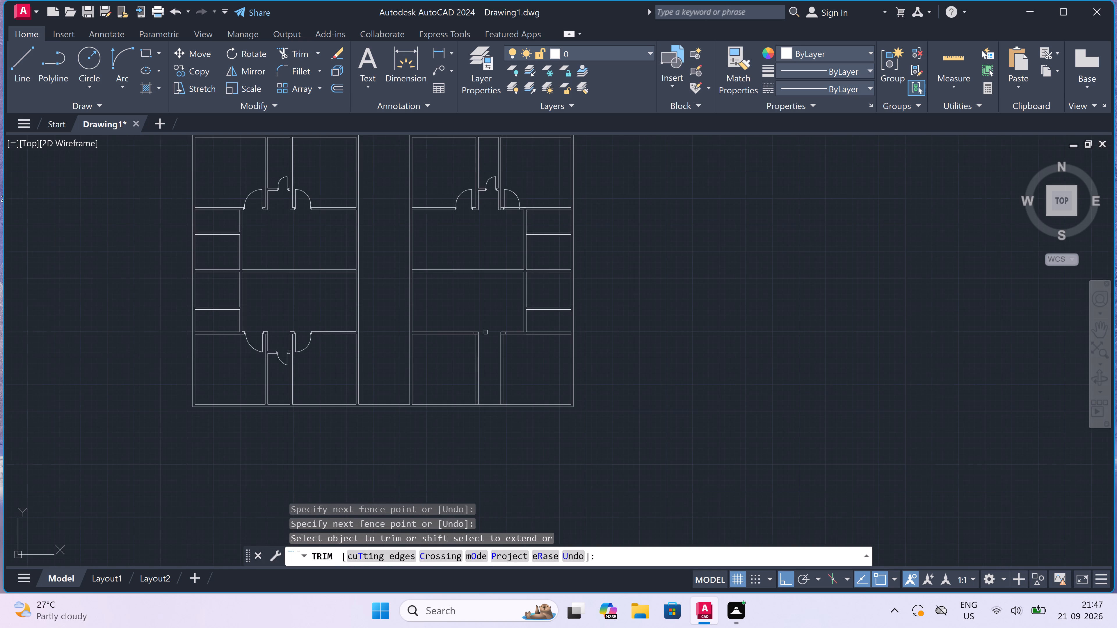
Trim the lower cross wall's bottom line inside the thickness of both new partitions to open the T-junctions.
scroll(472, 335, "up", 6)
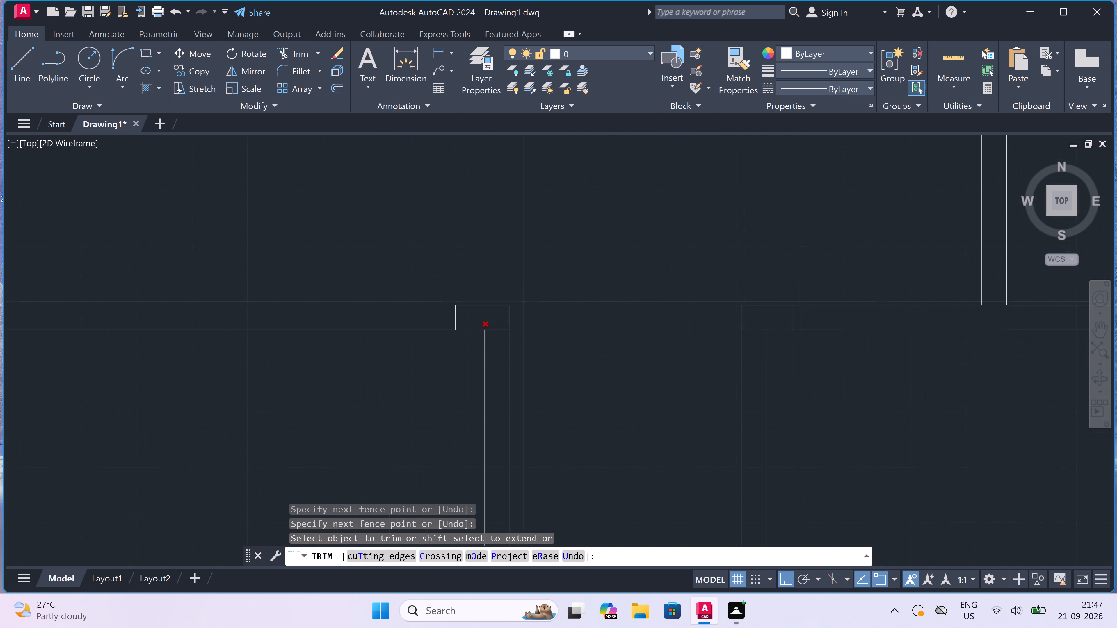
left_click(500, 329)
scroll(500, 329, "down", 4)
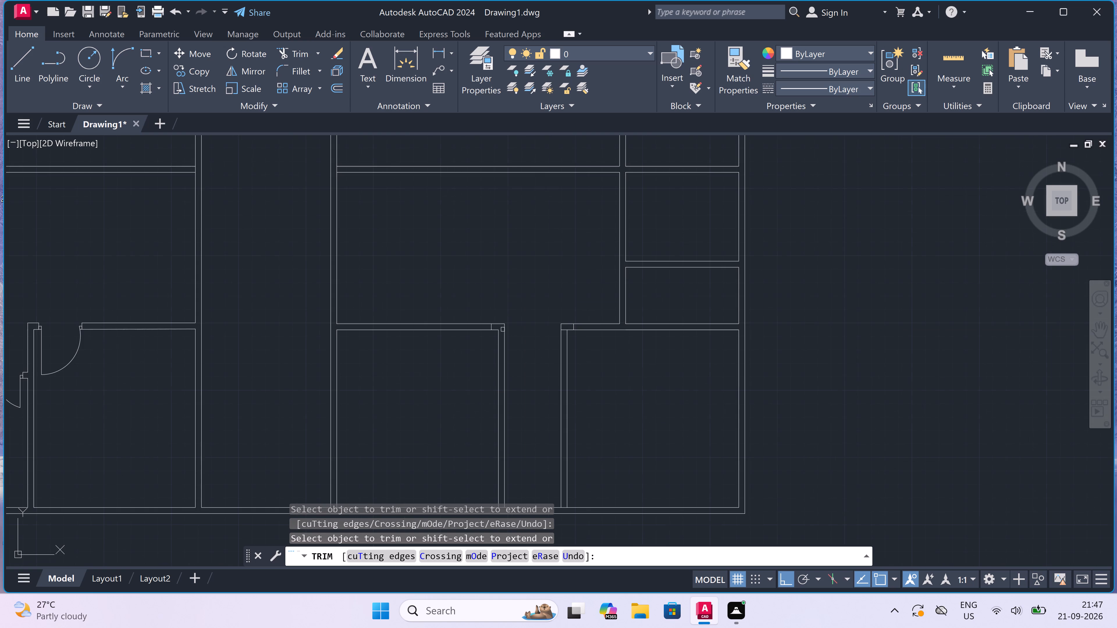
scroll(562, 329, "up", 3)
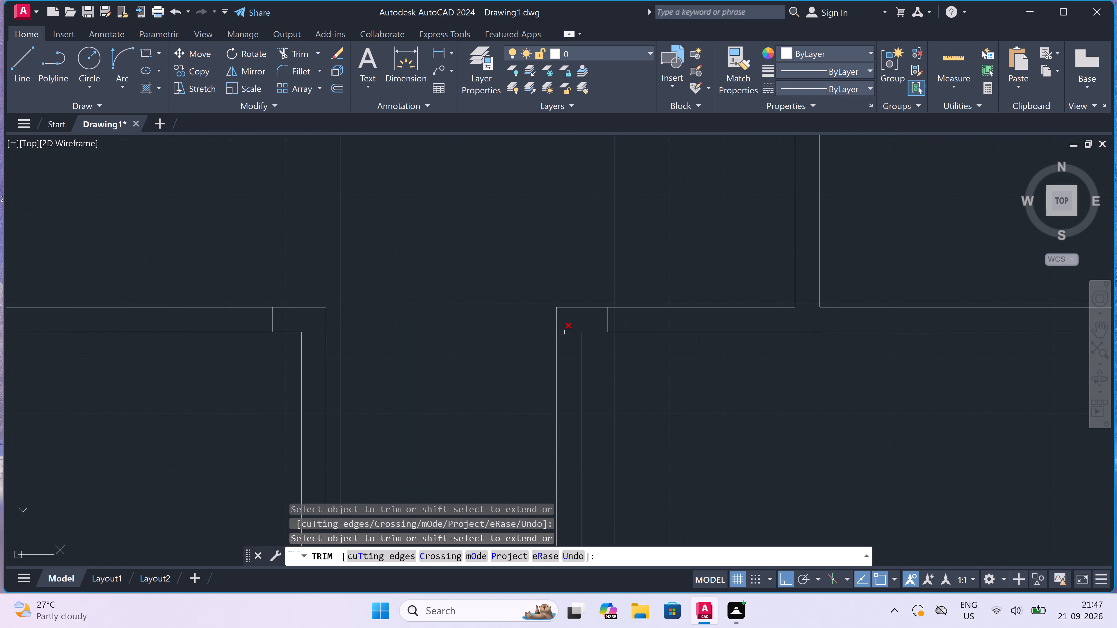
left_click(563, 332)
scroll(563, 331, "down", 6)
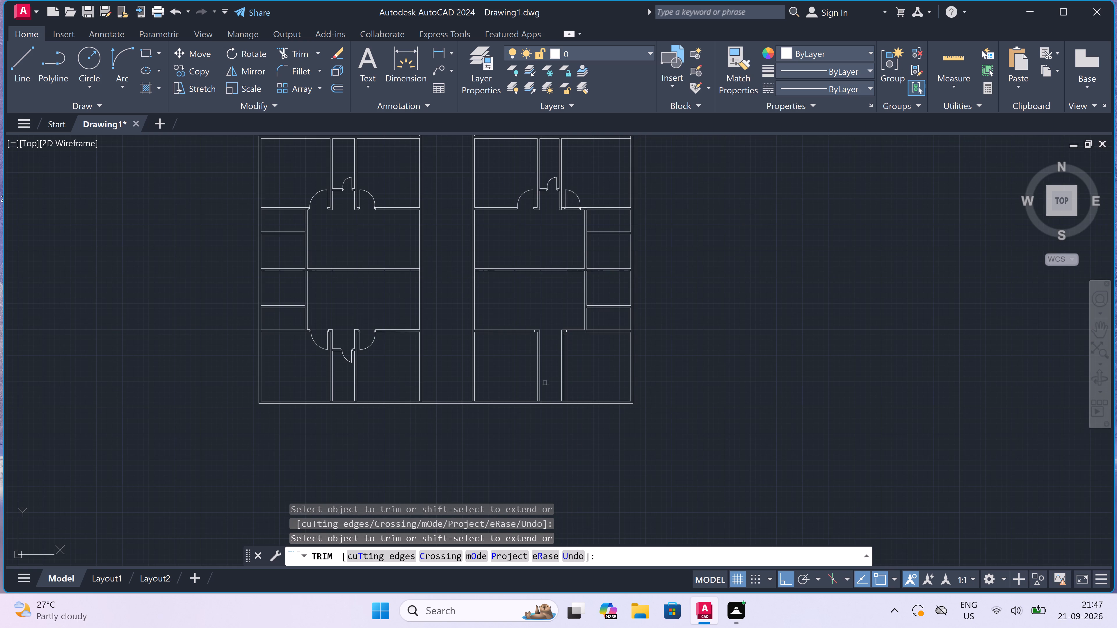
Trim the bottom outer wall's inner line inside the thickness of both new partitions and finish trimming.
scroll(546, 395, "up", 4)
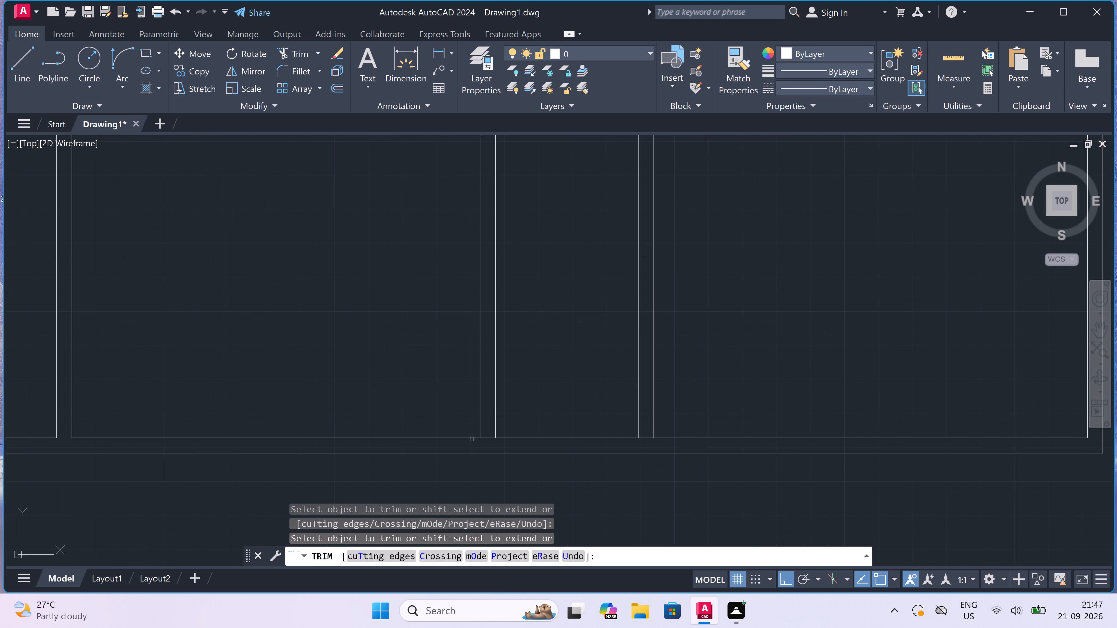
scroll(484, 431, "up", 1)
left_click(487, 443)
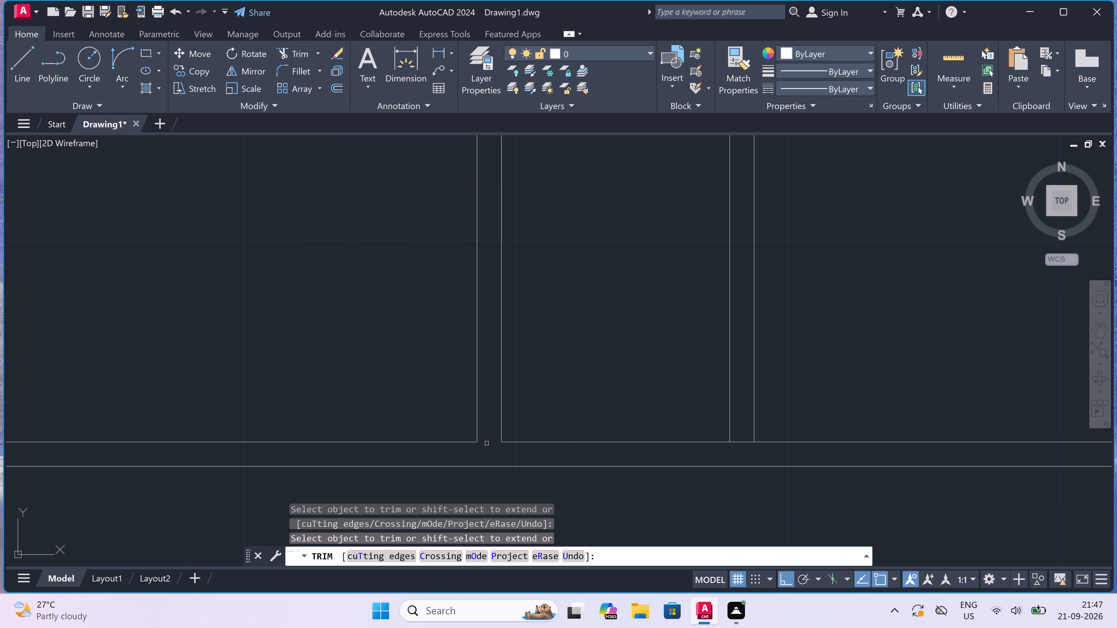
scroll(487, 442, "down", 4)
scroll(536, 442, "up", 3)
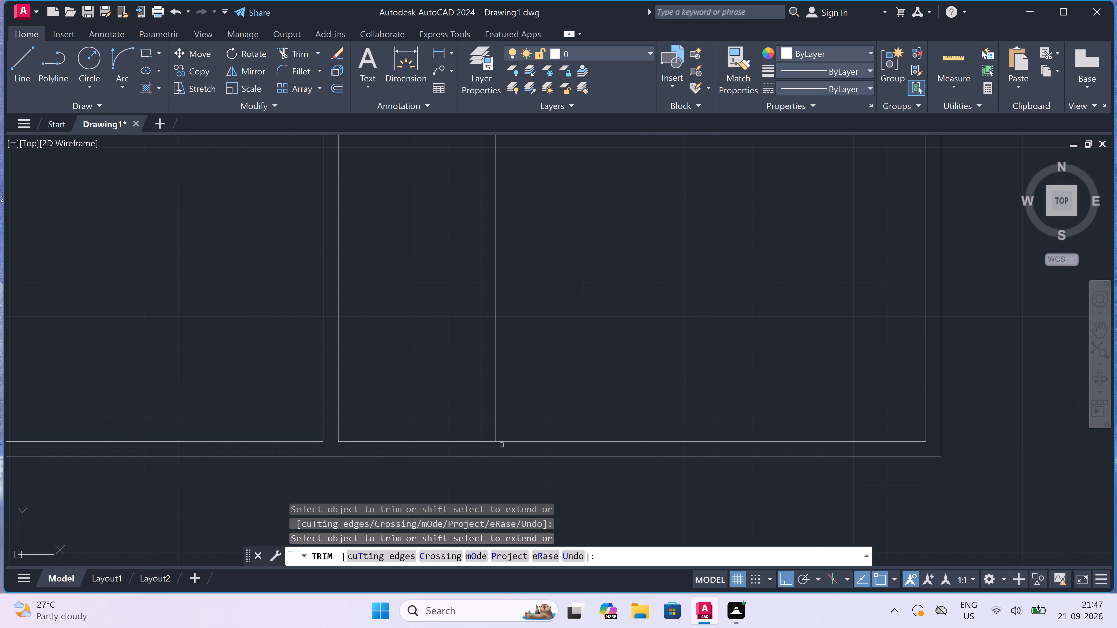
left_click(492, 440)
scroll(492, 440, "down", 2)
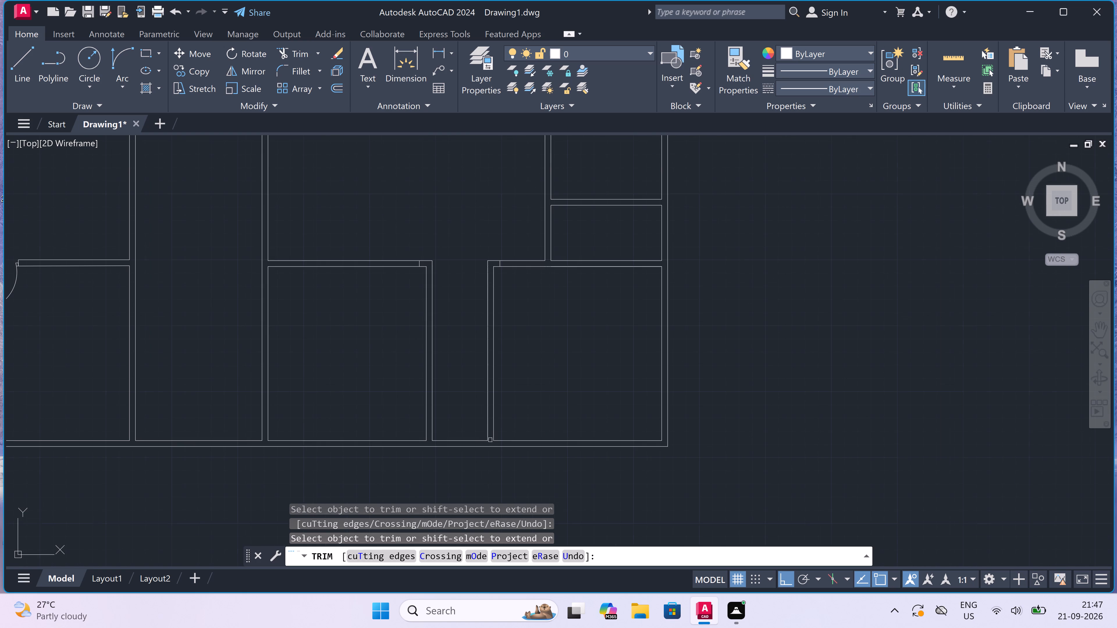
scroll(461, 423, "up", 1)
key("Escape")
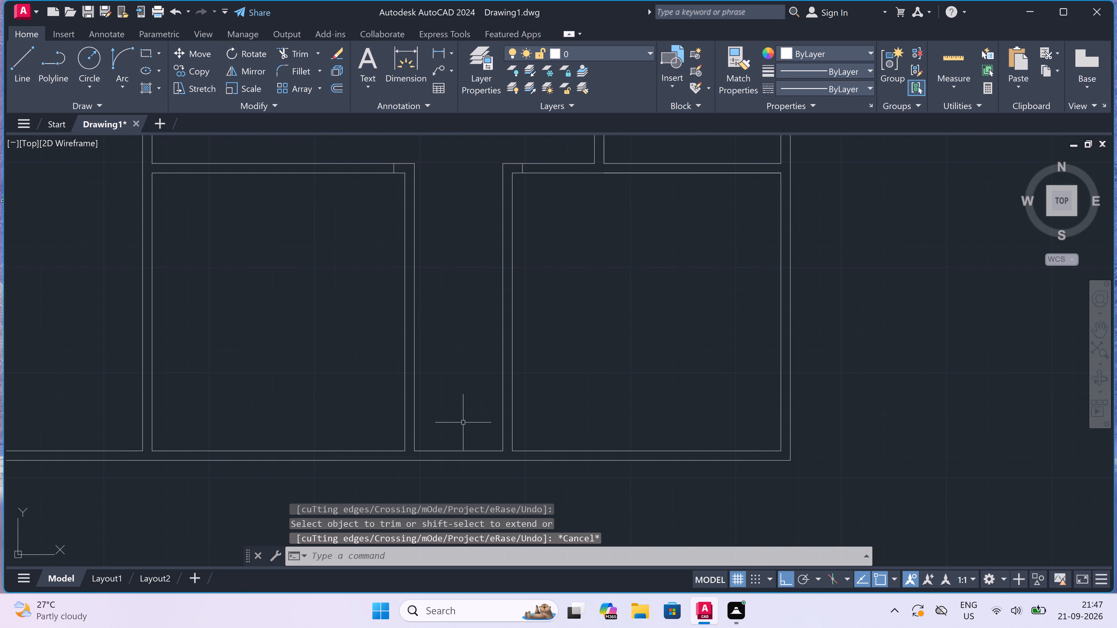
Offset the bottom wall's inner line between the two new partitions 7' upward into the passage.
type("o")
key("space")
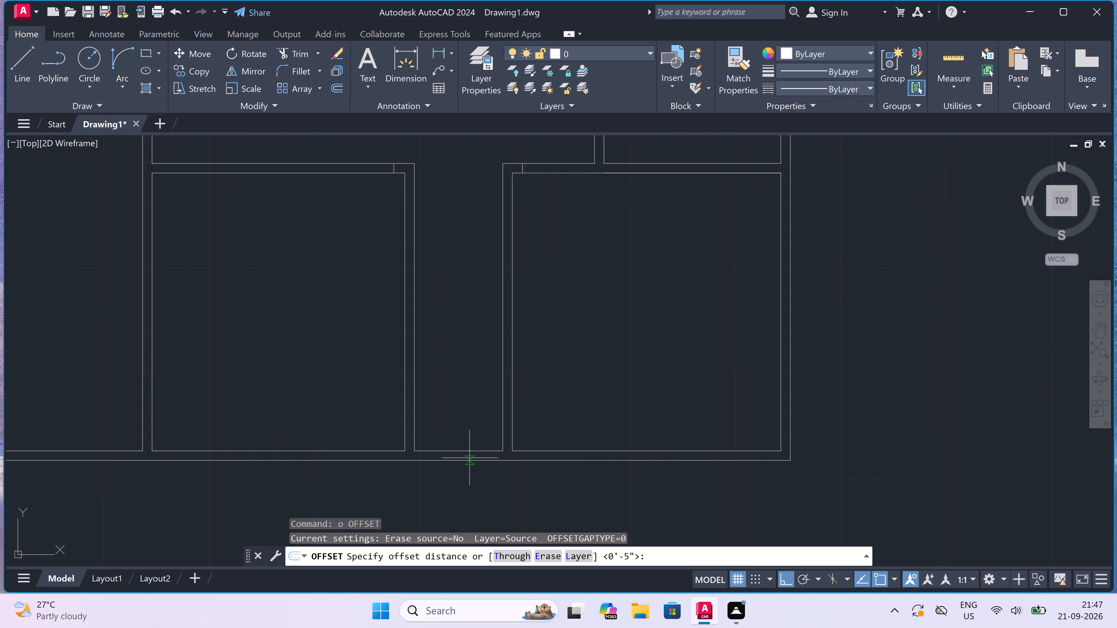
left_click(469, 450)
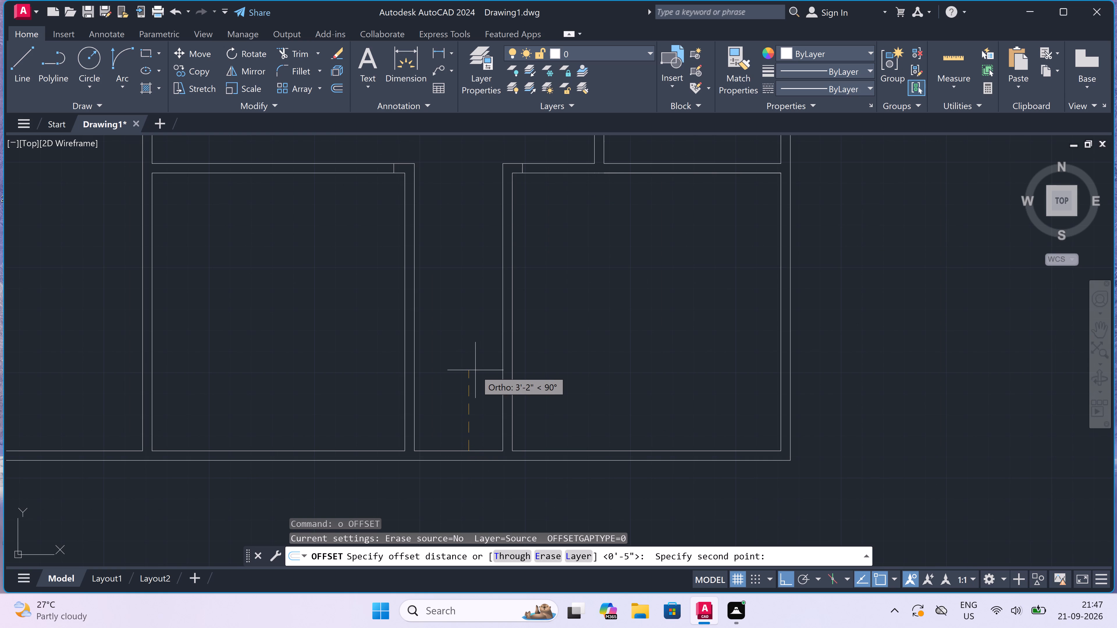
type("7'")
key("space")
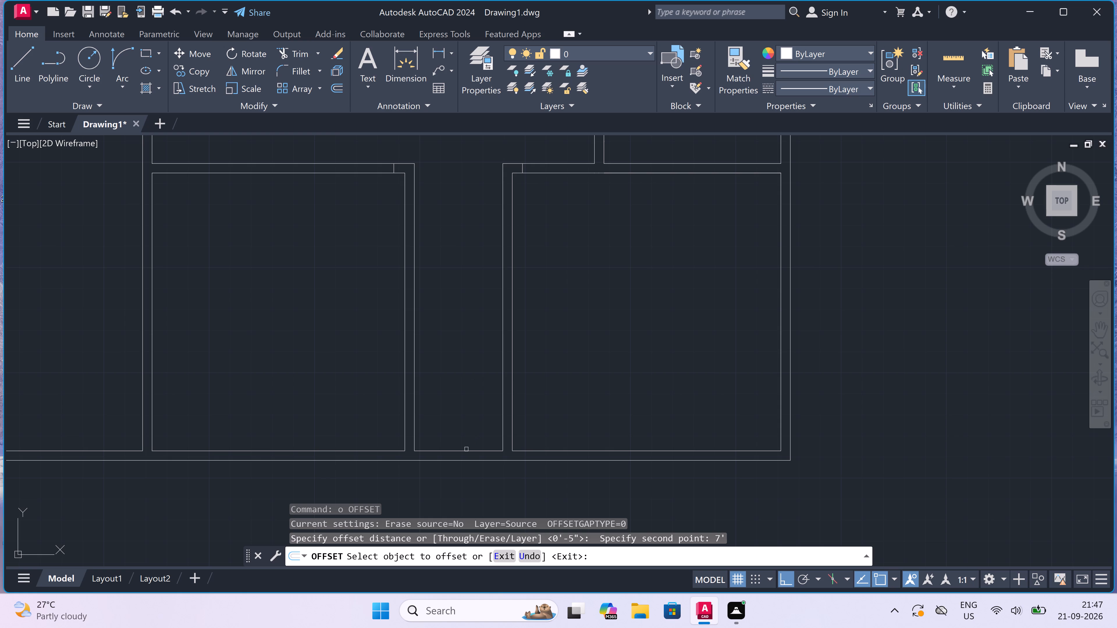
left_click_drag(466, 450, 465, 447)
left_click(457, 402)
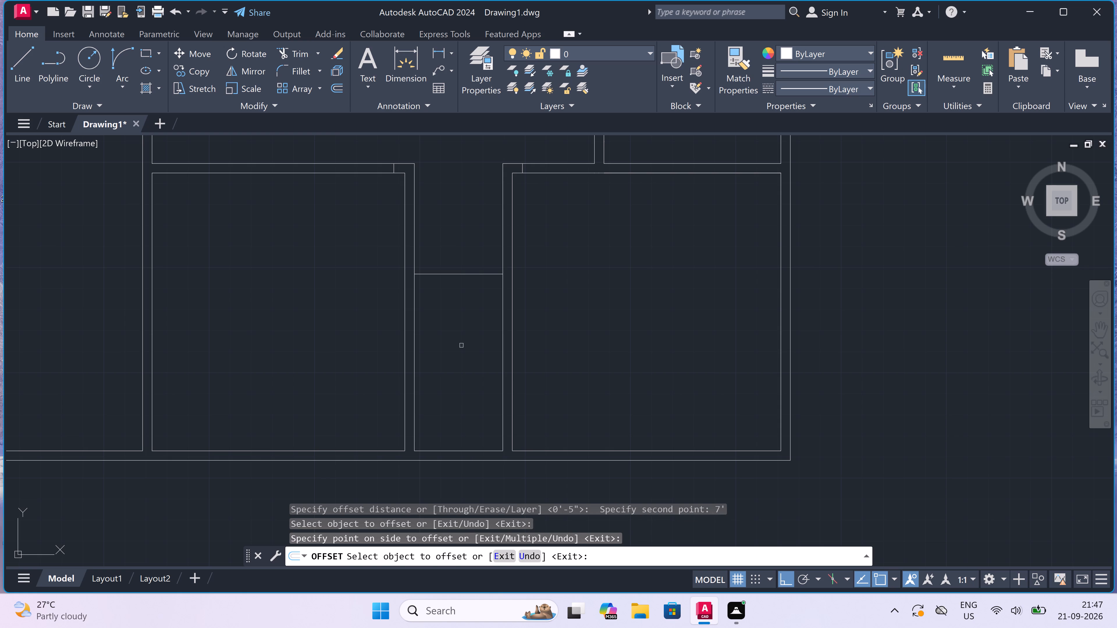
key("Escape")
Offset the new line across the passage 4.5" upward to give the short wall its thickness.
key("space")
left_click(451, 271)
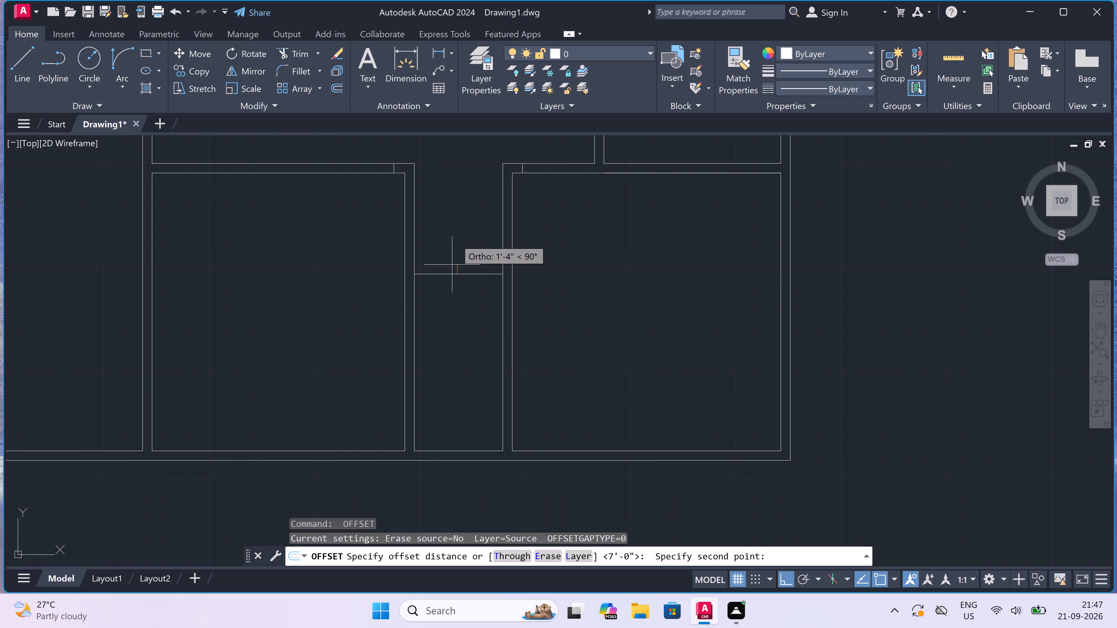
type("4.5\"")
key("space")
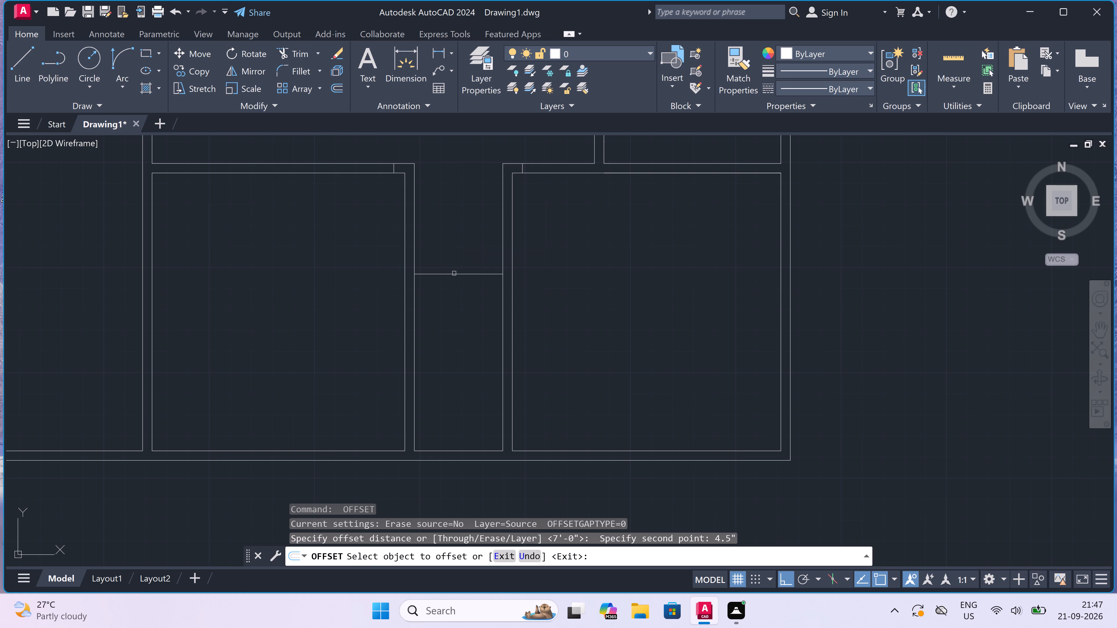
left_click(454, 273)
left_click(453, 263)
key("Escape")
Draw a jamb line across the short wall near its left partition, with a 2" stop from its midpoint and a 2' door leaf downward.
scroll(453, 261, "down", 2)
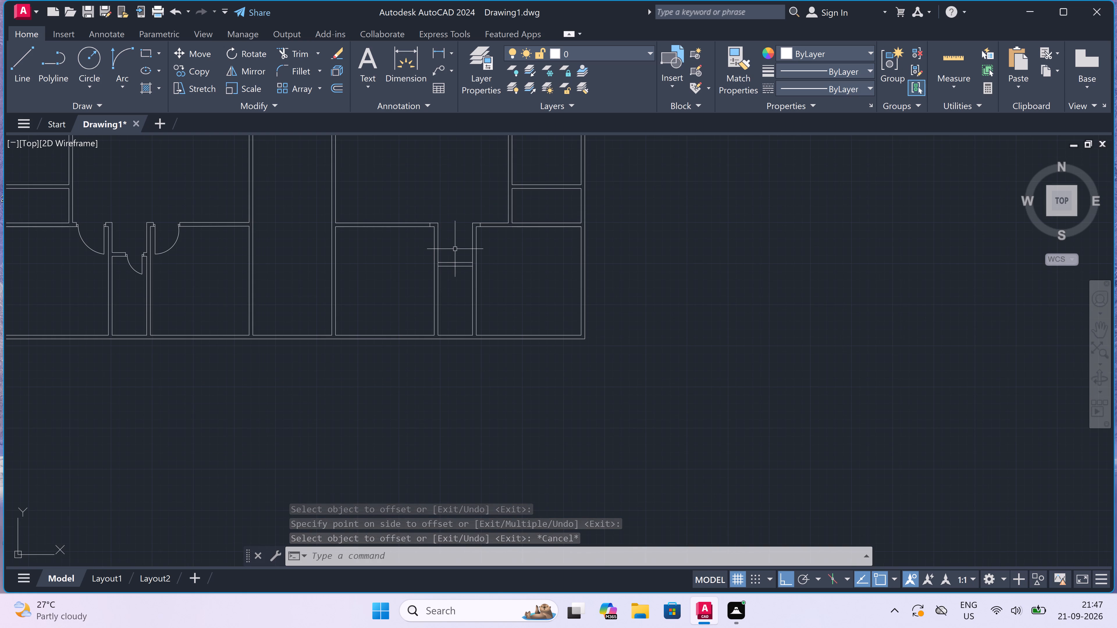
scroll(448, 255, "up", 4)
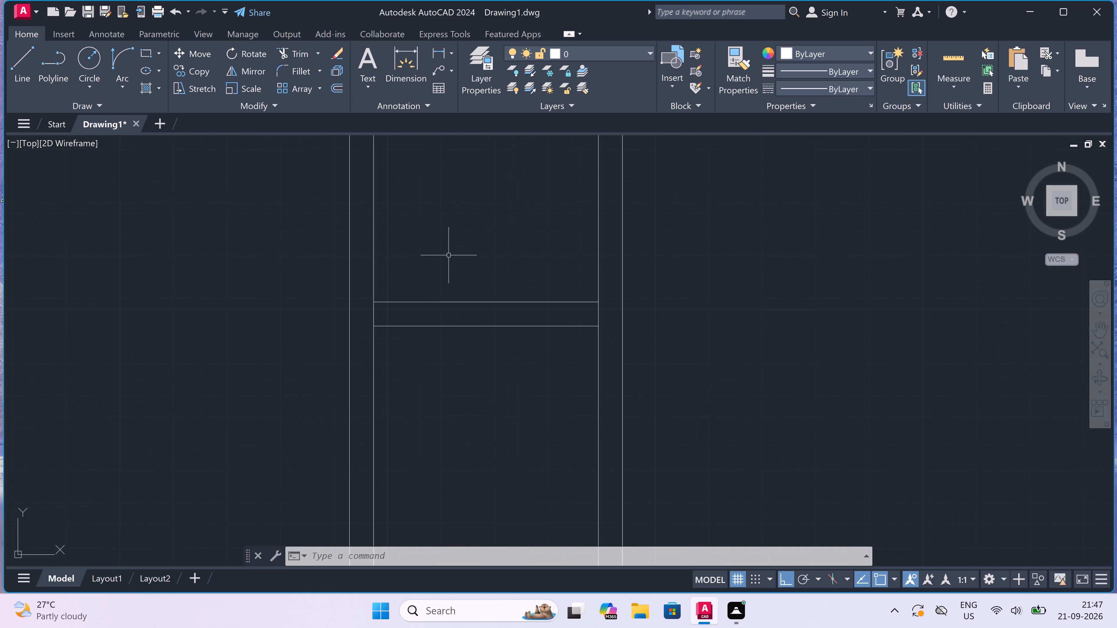
key("l")
key("space")
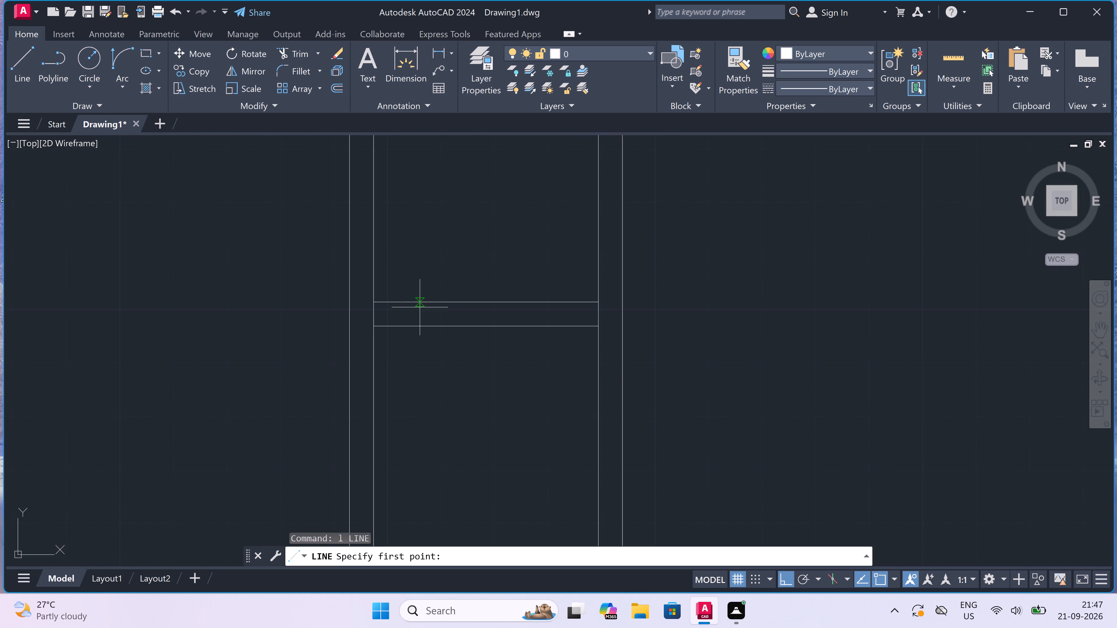
left_click_drag(392, 302, 395, 308)
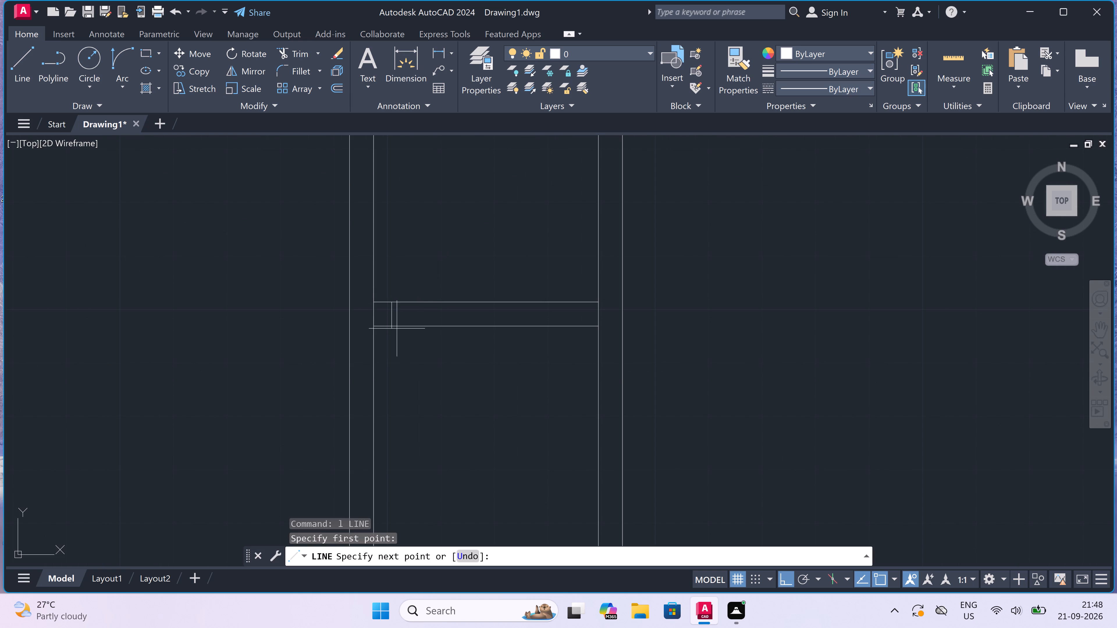
left_click(395, 323)
left_click(393, 319)
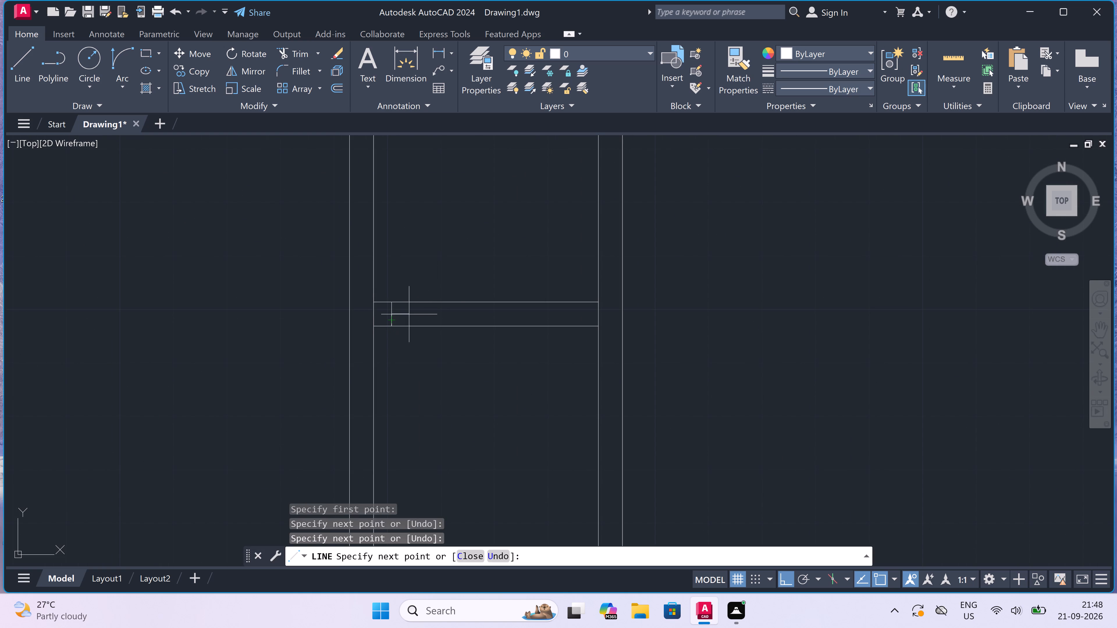
scroll(456, 301, "up", 2)
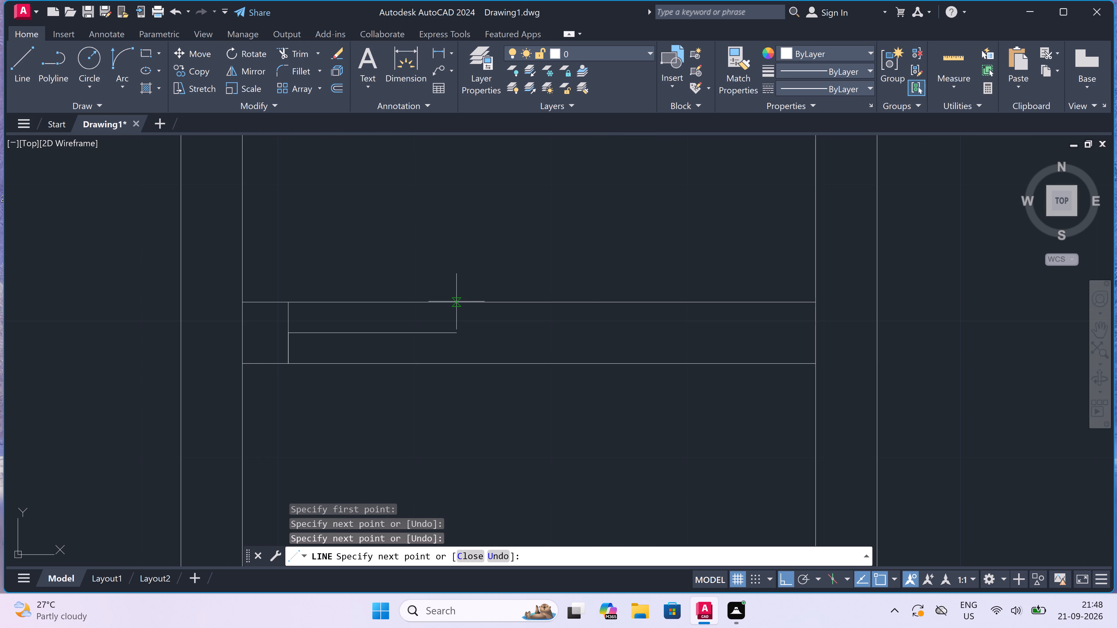
type("2\"")
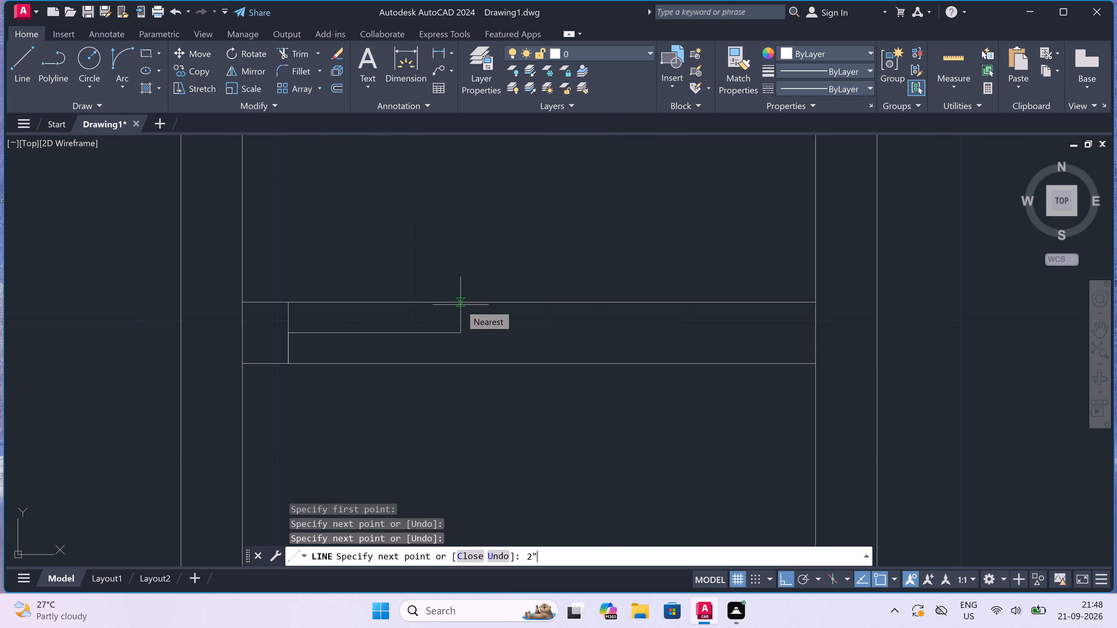
key("space")
scroll(461, 305, "down", 3)
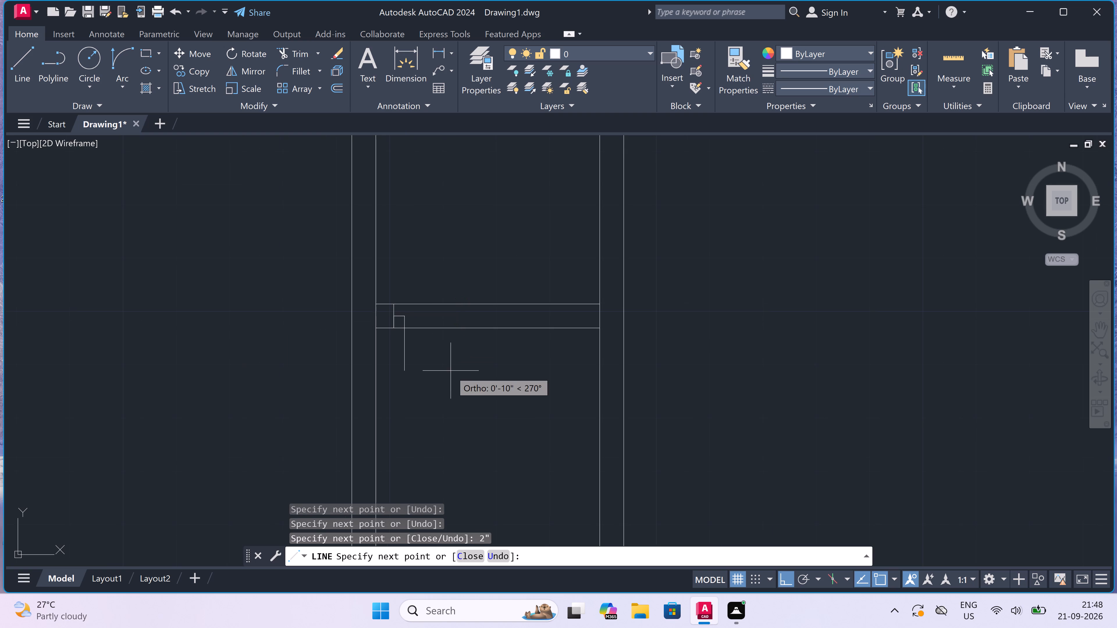
type("2'")
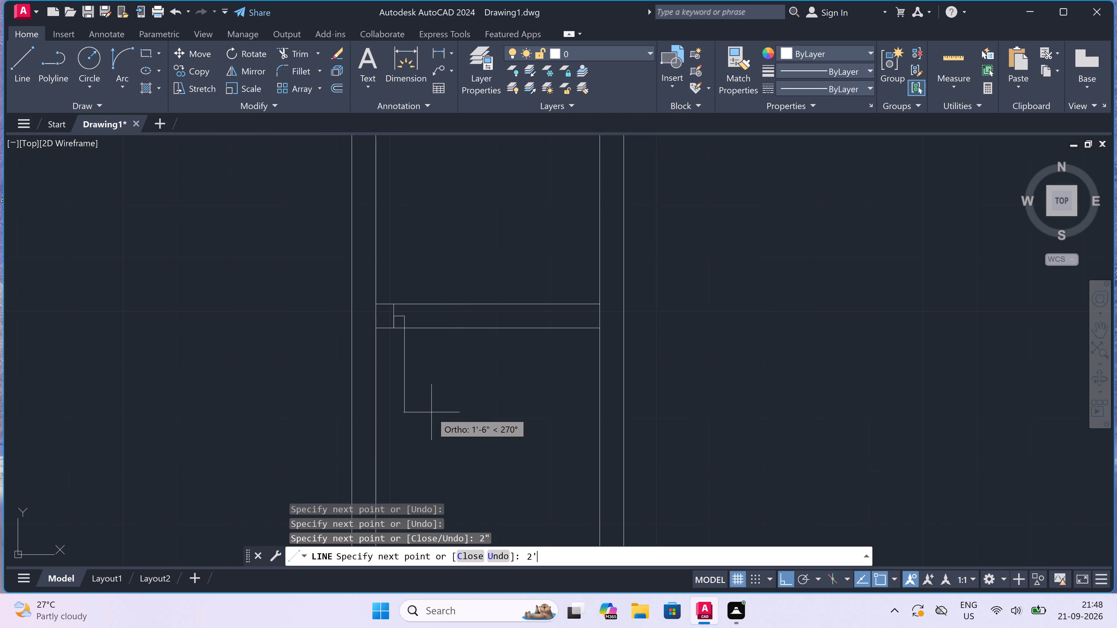
key("space")
key("Escape")
Draw the opposite jamb line across the short wall, with a 2" stop from its midpoint toward the door leaf.
key("space")
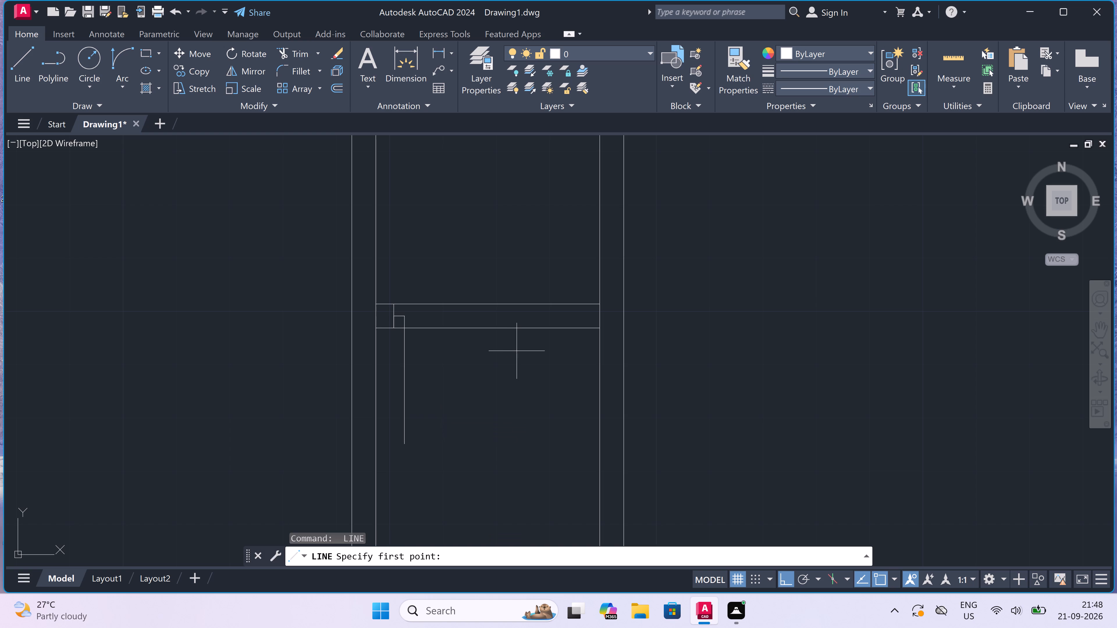
left_click(511, 303)
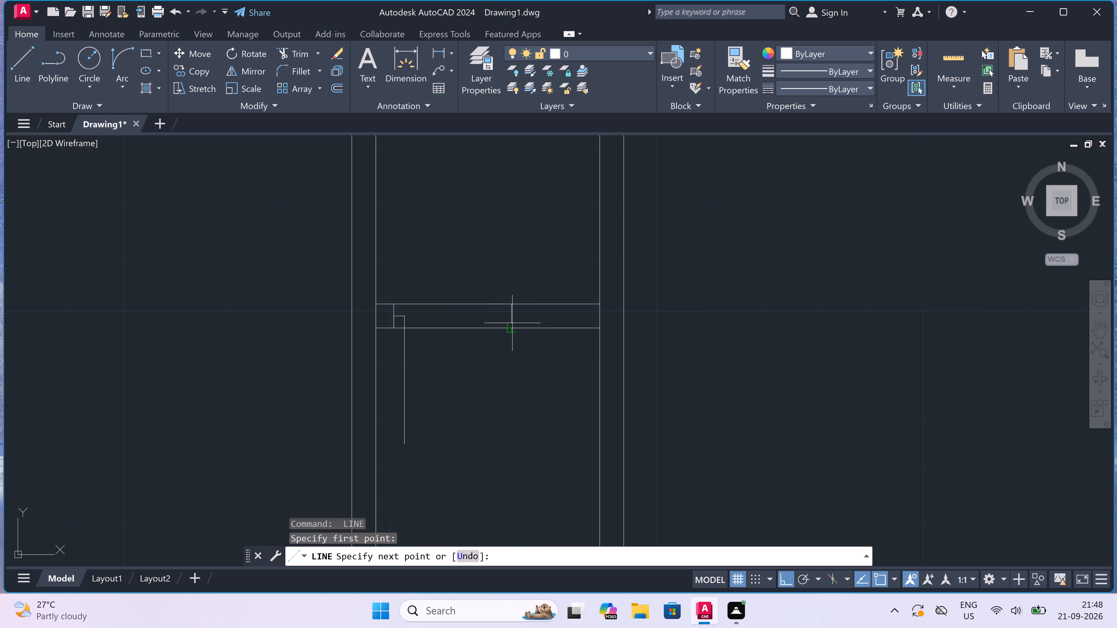
left_click(514, 330)
left_click(515, 319)
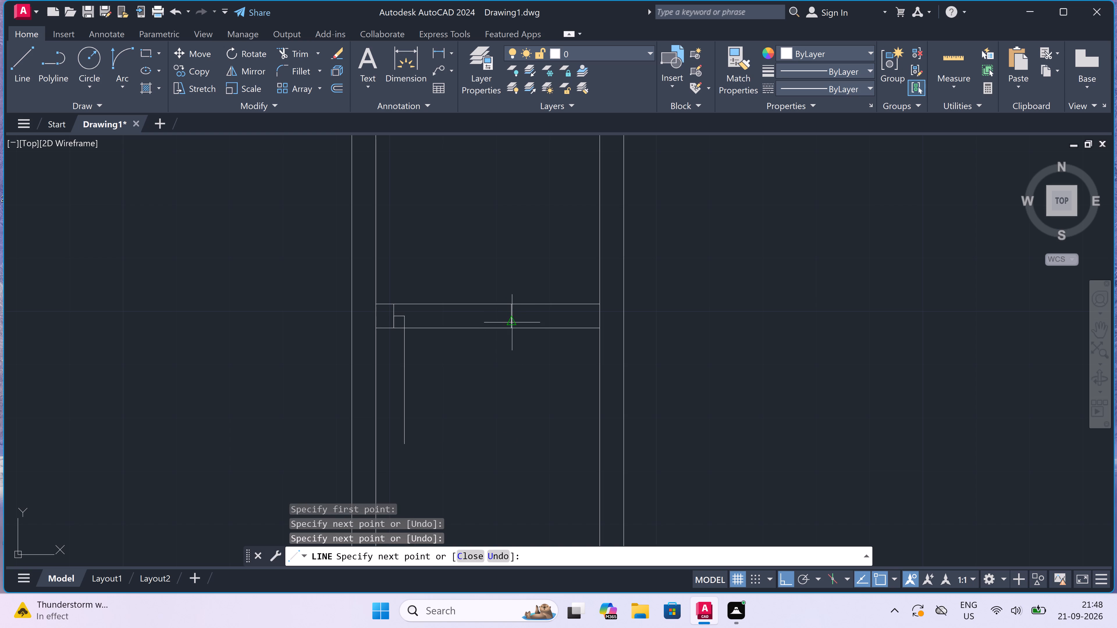
type("2\"")
key("space")
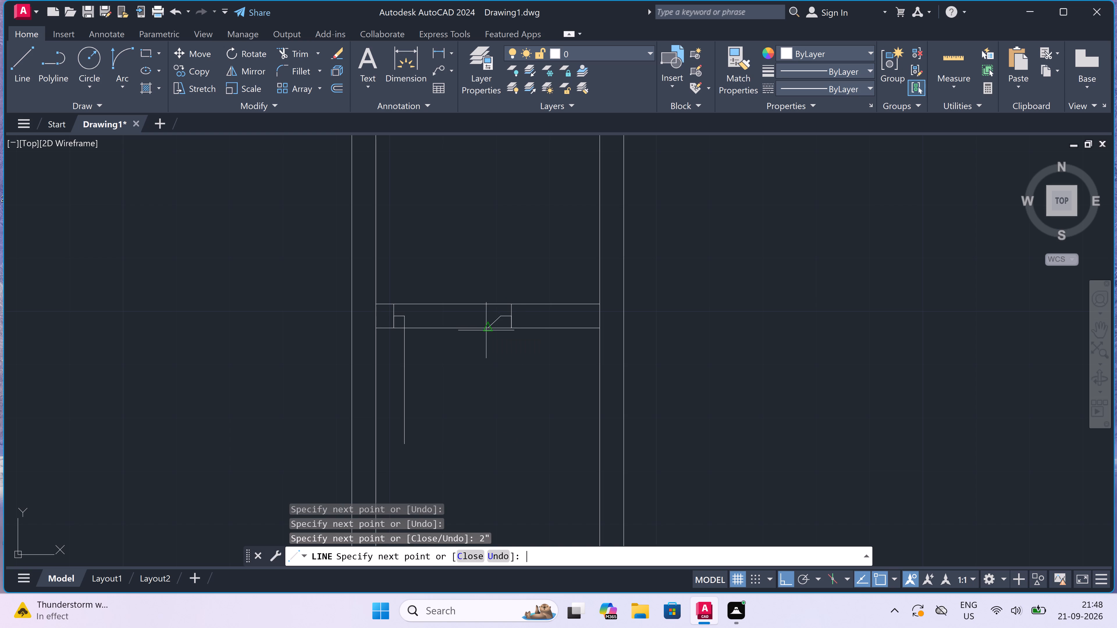
key("Escape")
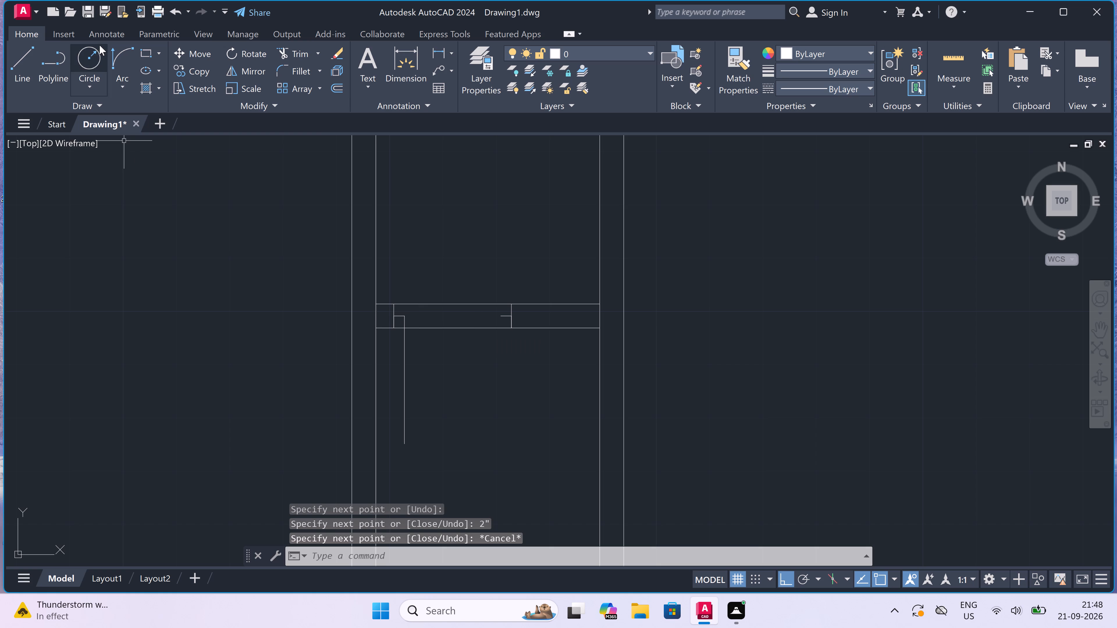
Draw the door swing arc from the leaf's lower end to the end of the opposite jamb's stop.
left_click(120, 50)
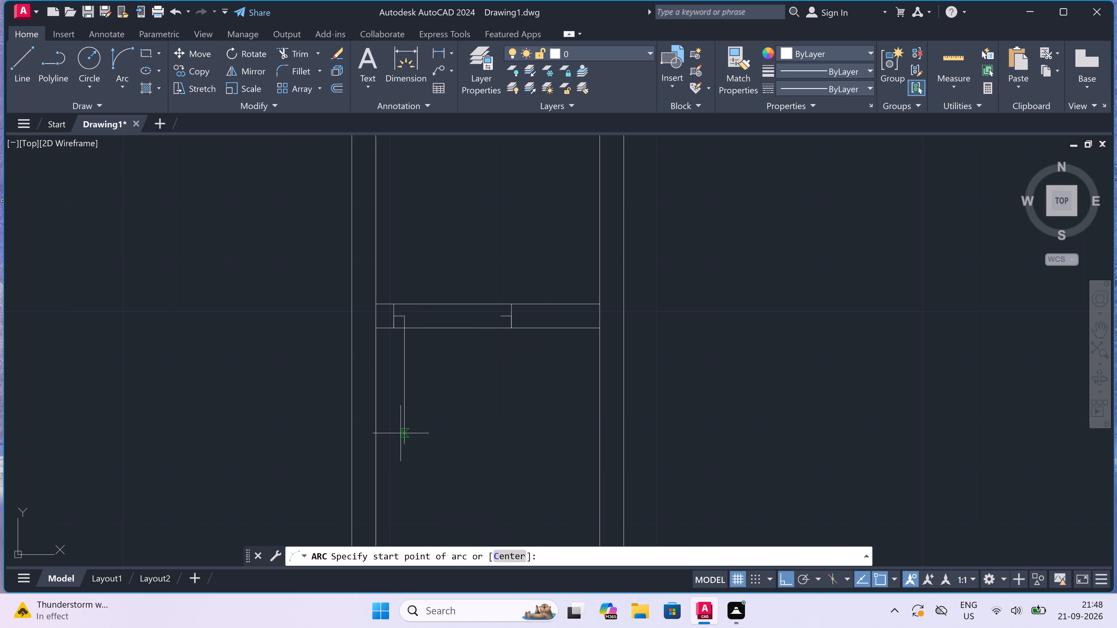
left_click_drag(405, 443, 410, 436)
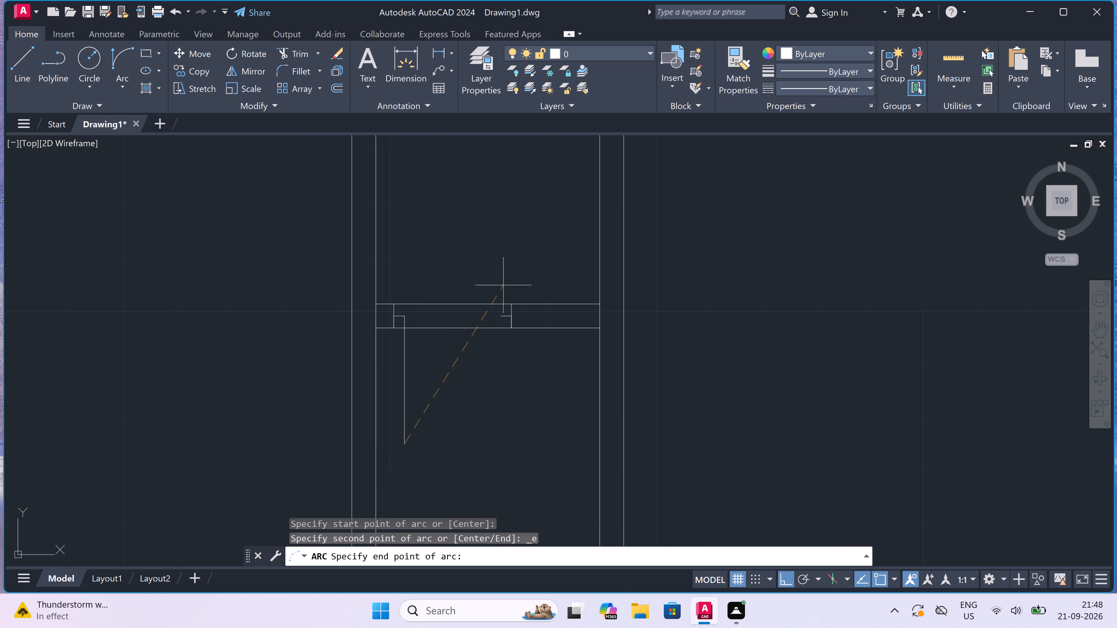
left_click(503, 316)
left_click(508, 372)
Trim both short wall lines across the door opening and the partition faces where the short wall's ends meet them.
type("tr")
key("space")
left_click(465, 367)
left_click(466, 289)
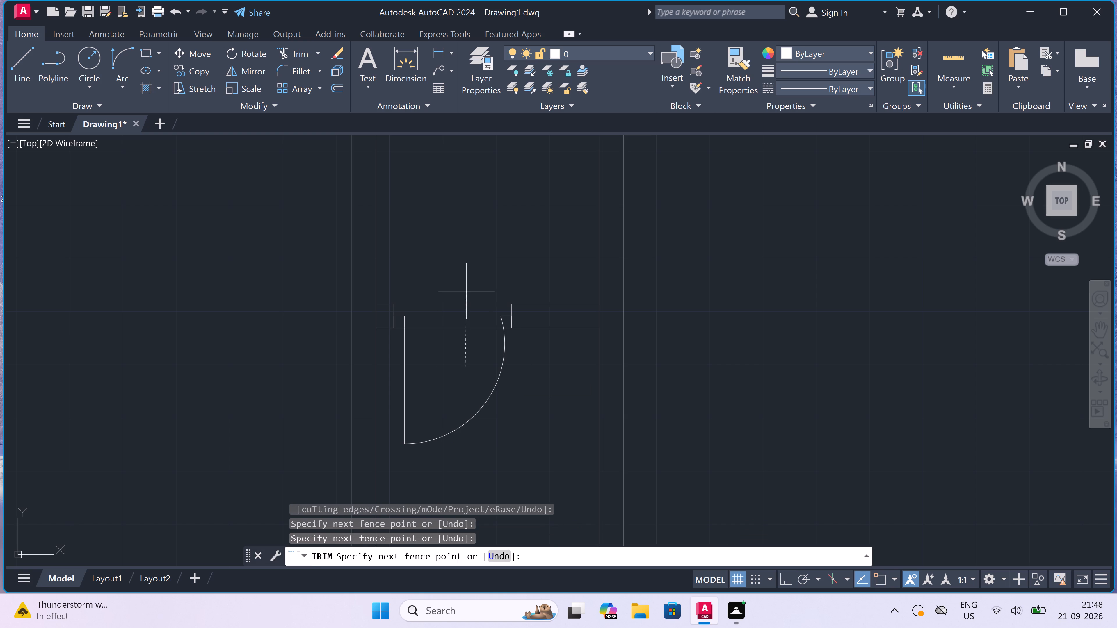
left_click(376, 320)
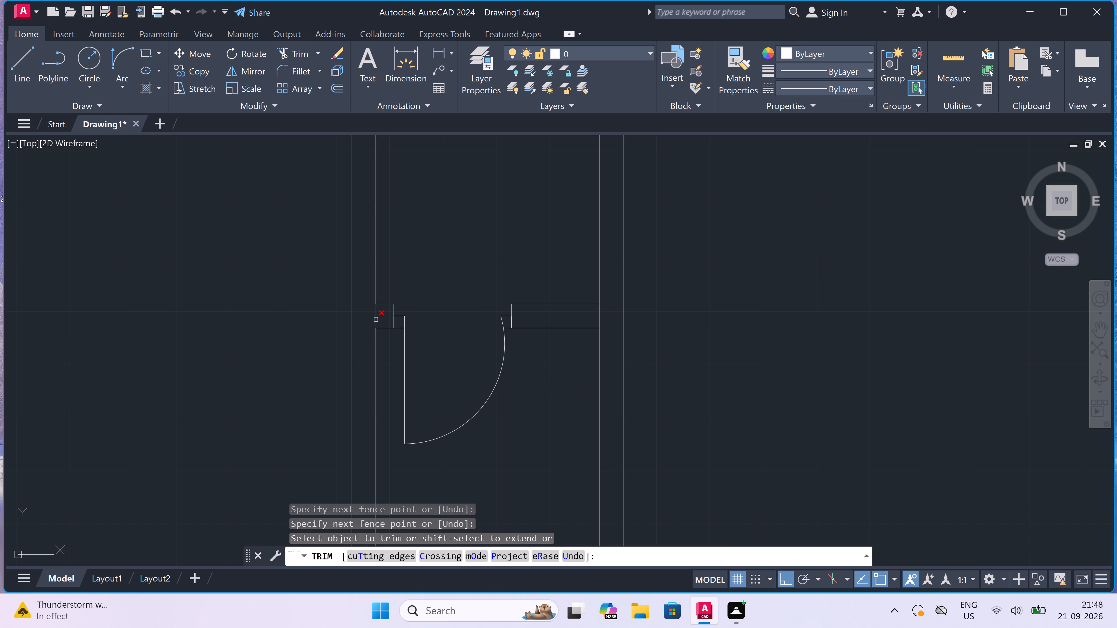
left_click(600, 317)
scroll(535, 316, "down", 5)
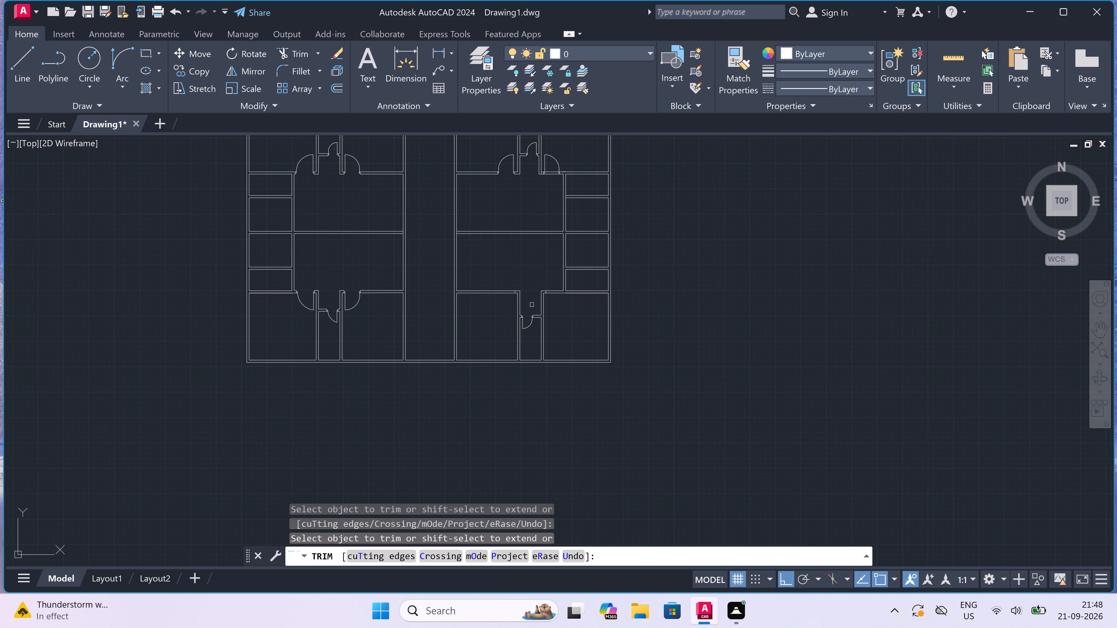
Draw a 2" stop from the midpoint of the jamb beside the right wing's left bottom partition, with a 3' door leaf downward.
scroll(514, 292, "up", 4)
scroll(500, 251, "up", 1)
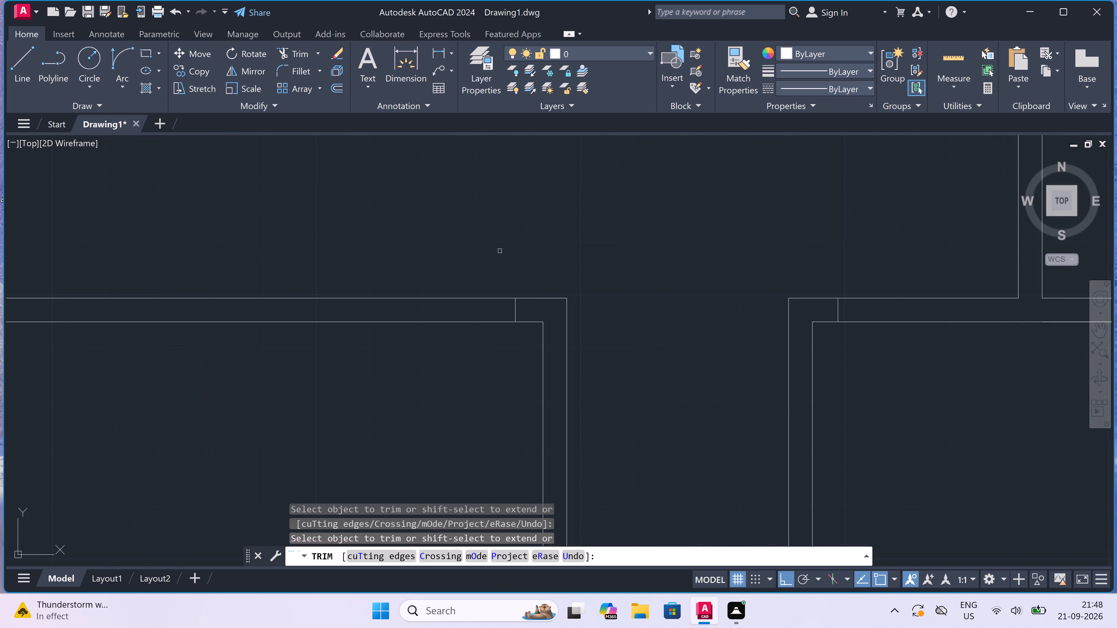
key("Escape")
key("l")
key("space")
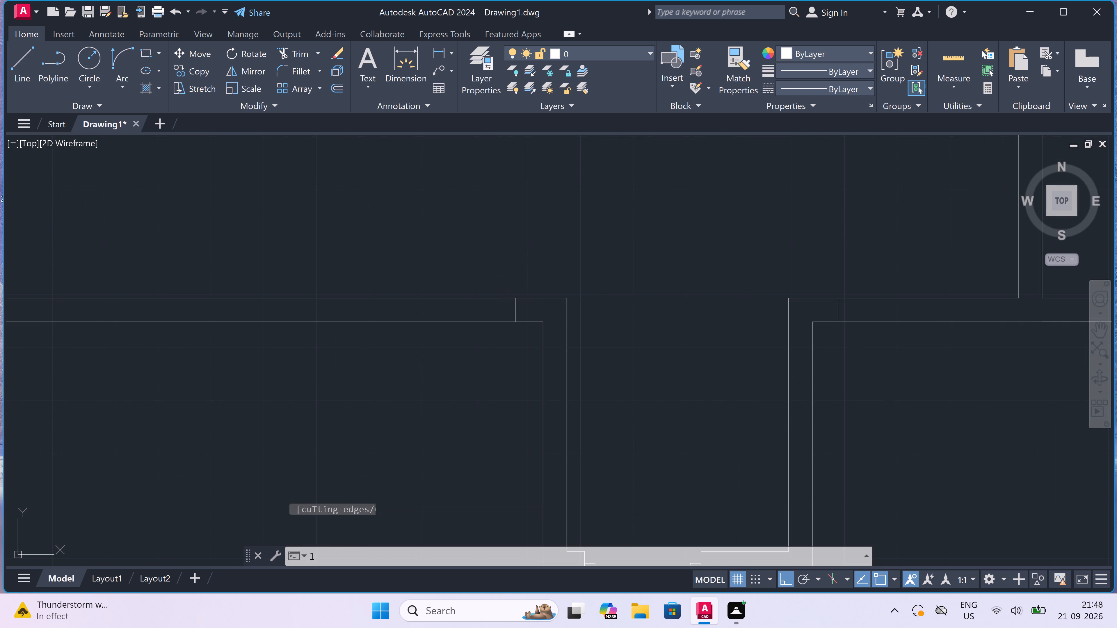
left_click(512, 307)
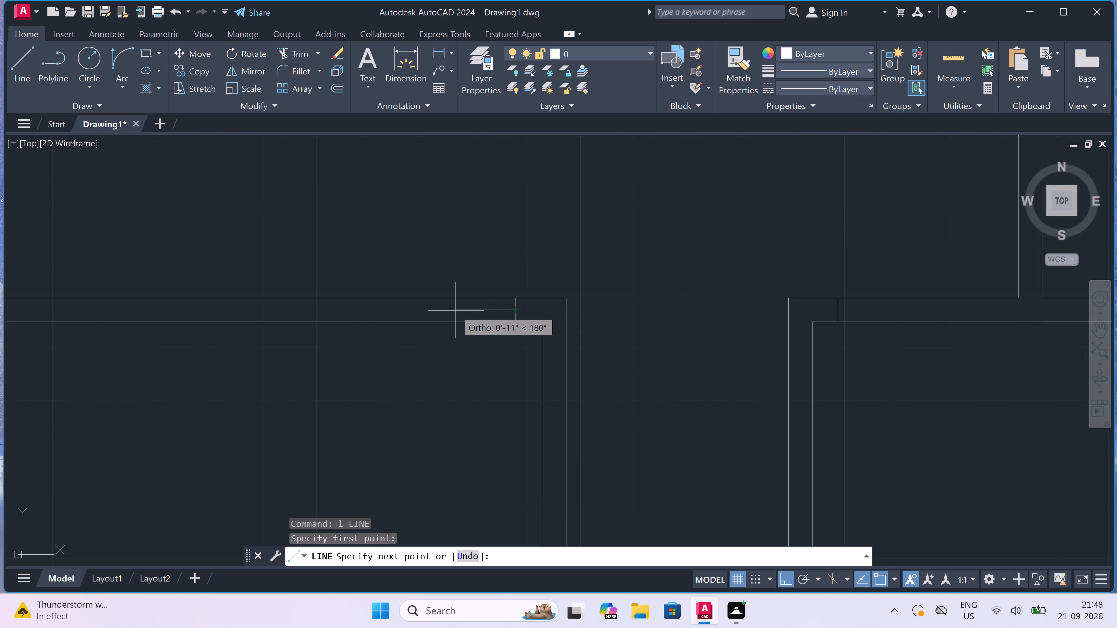
type("2\"")
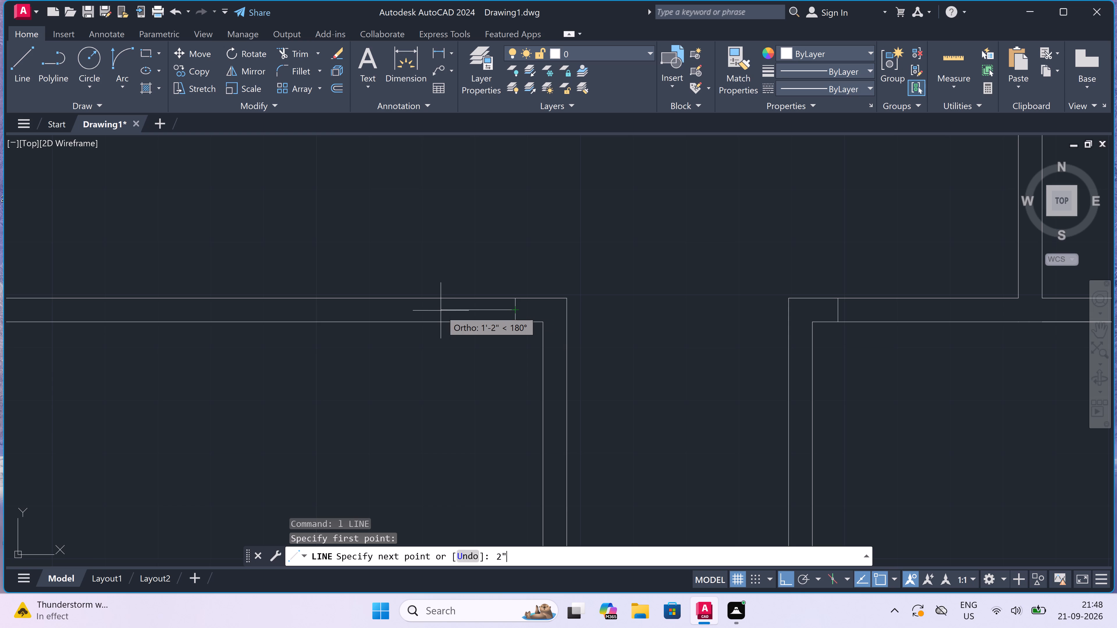
key("space")
key("3")
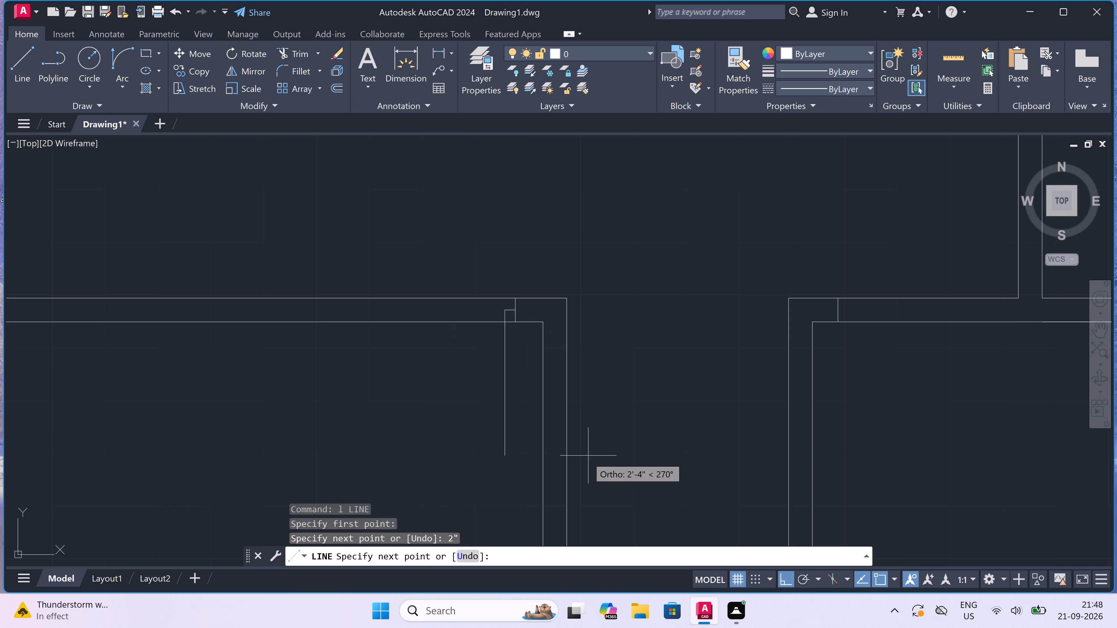
type("'")
key("space")
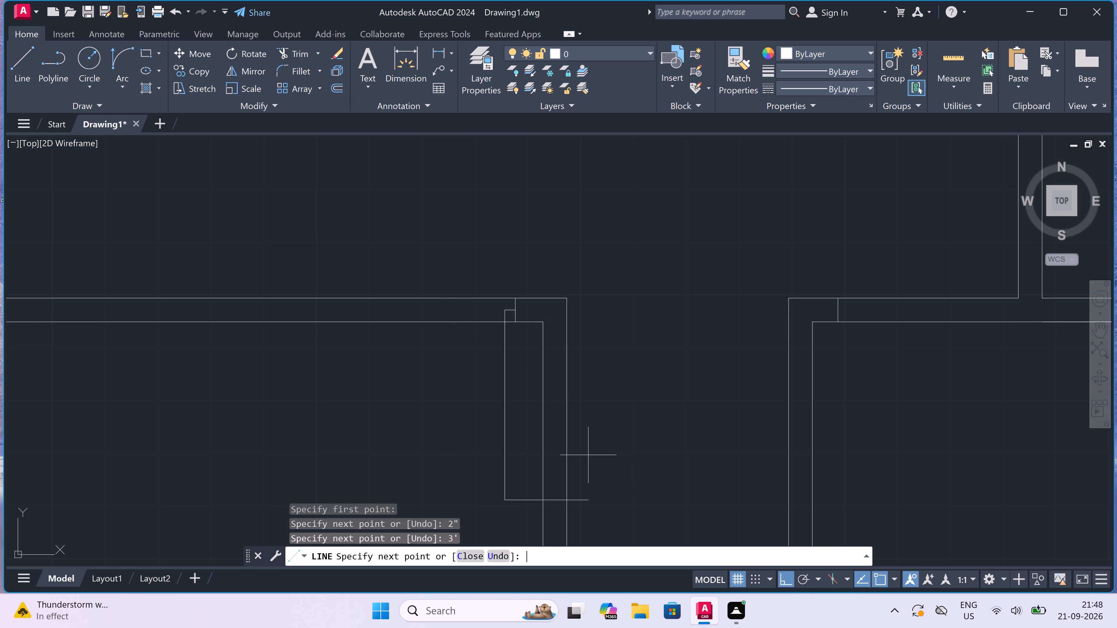
scroll(563, 366, "down", 3)
scroll(537, 394, "up", 3)
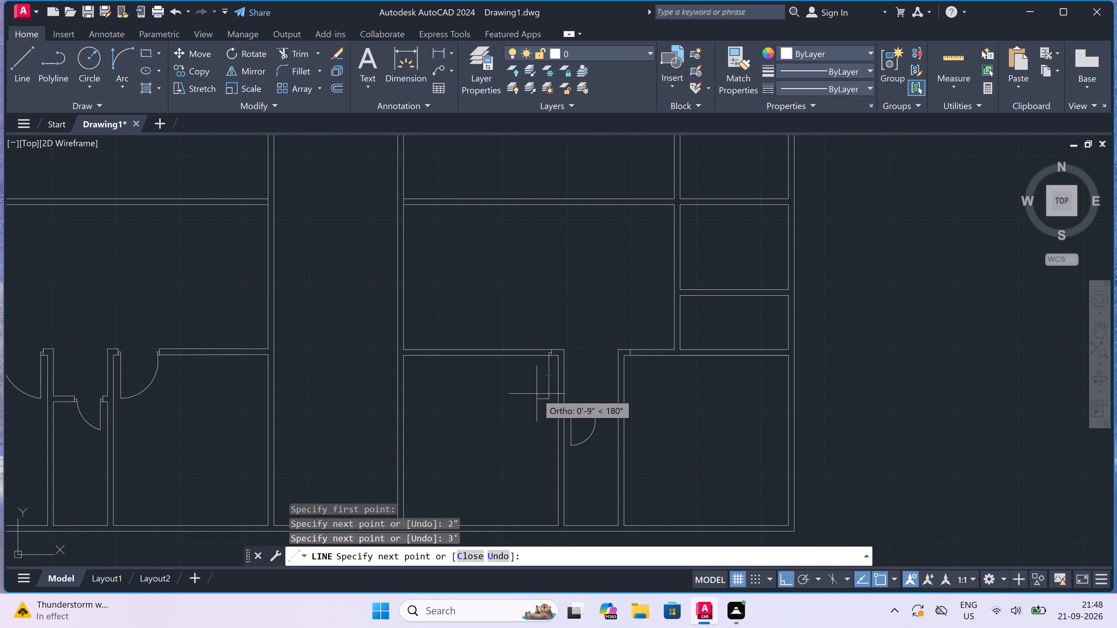
key("Escape")
Draw the opposite jamb line across the bottom-left room's upper wall, with a 2" stop from its midpoint toward the door leaf.
key("space")
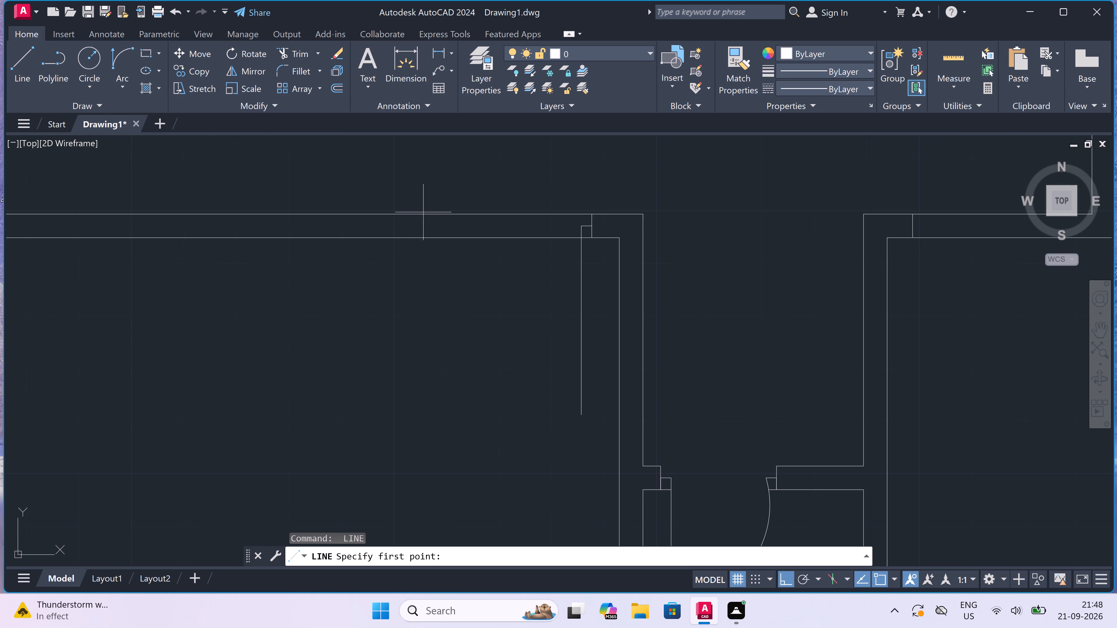
left_click_drag(422, 216, 422, 220)
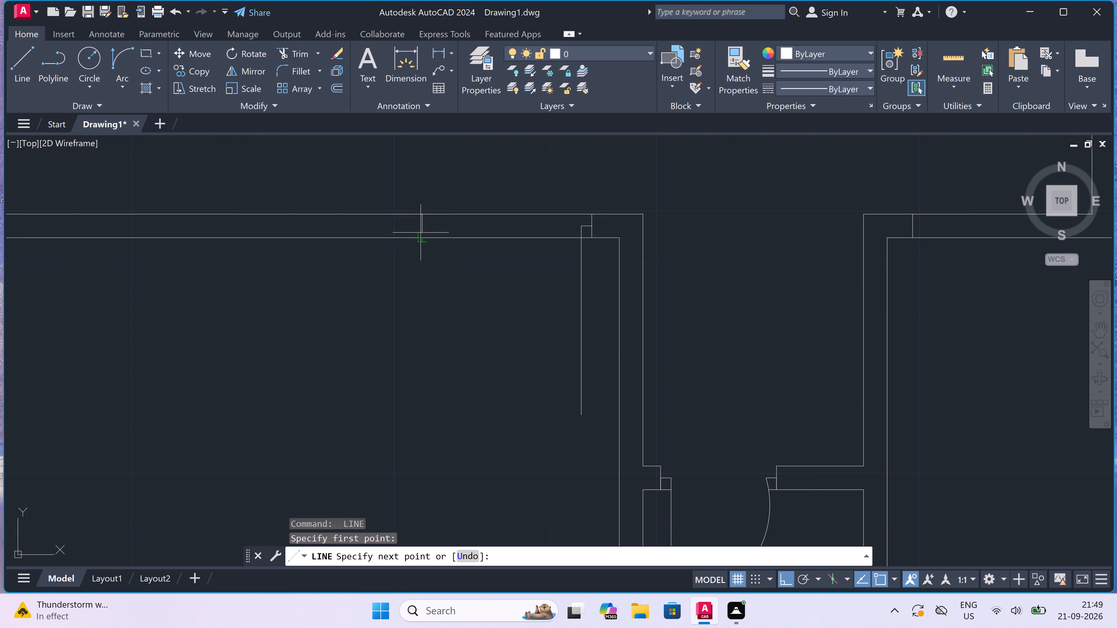
left_click(422, 234)
left_click(422, 226)
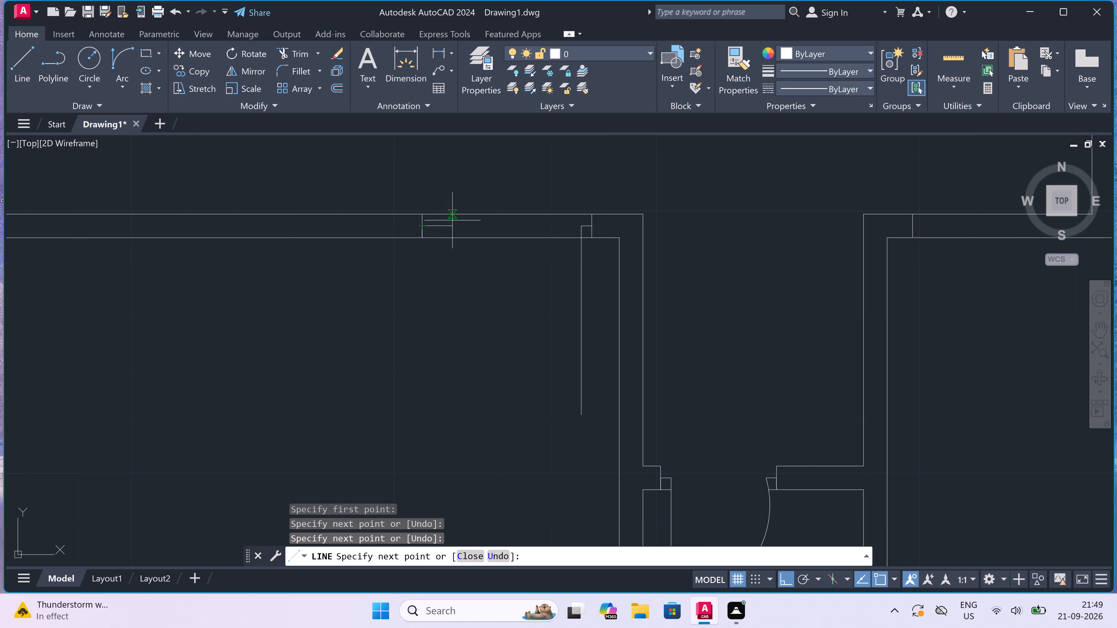
type("2\"")
key("space")
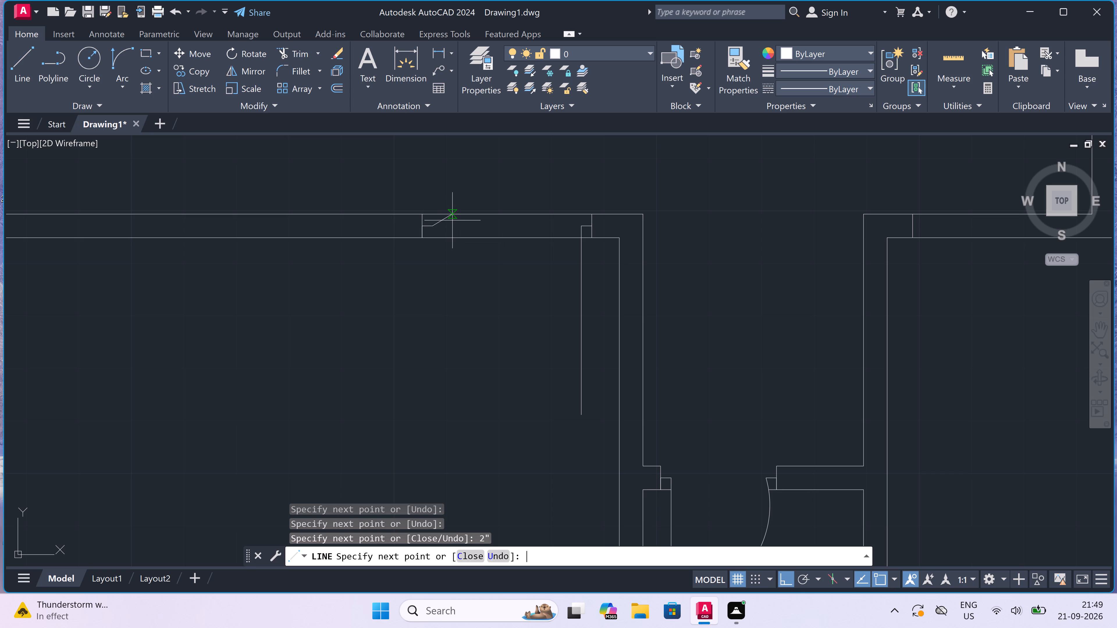
key("Escape")
Draw the door swing arc from the end of the opposite jamb's stop to the lower end of the 3' leaf.
left_click(116, 53)
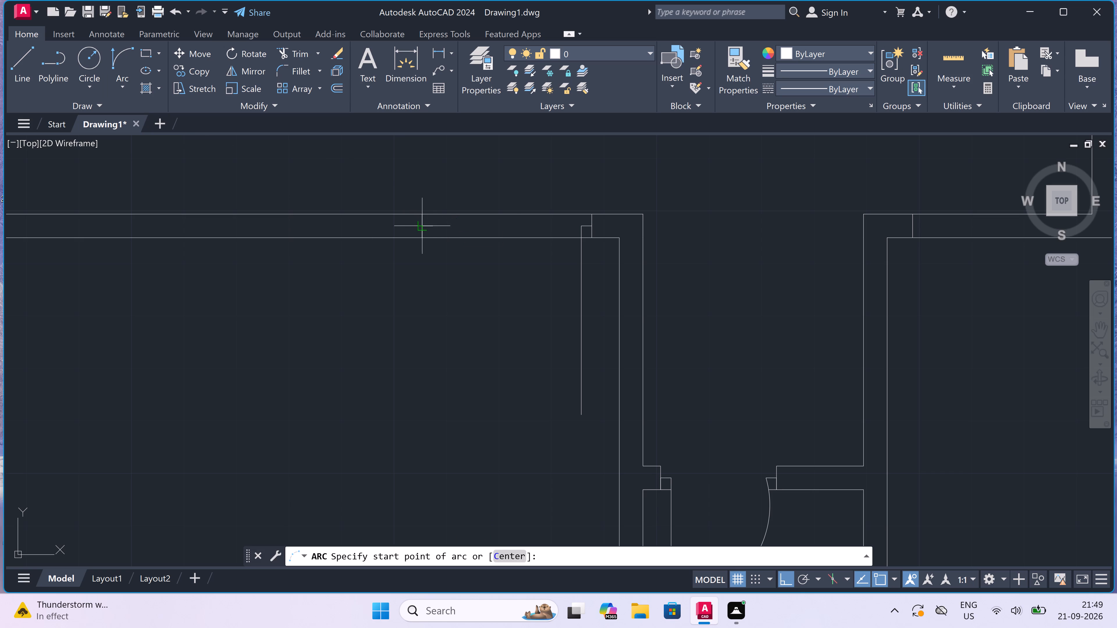
left_click_drag(432, 227, 440, 237)
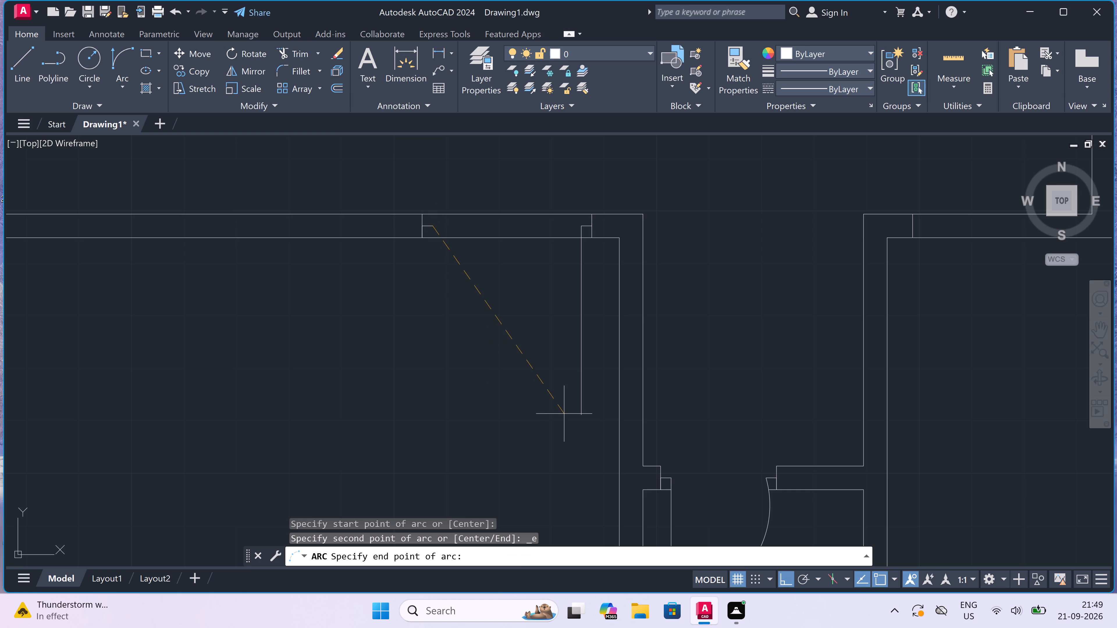
left_click(575, 413)
left_click(482, 440)
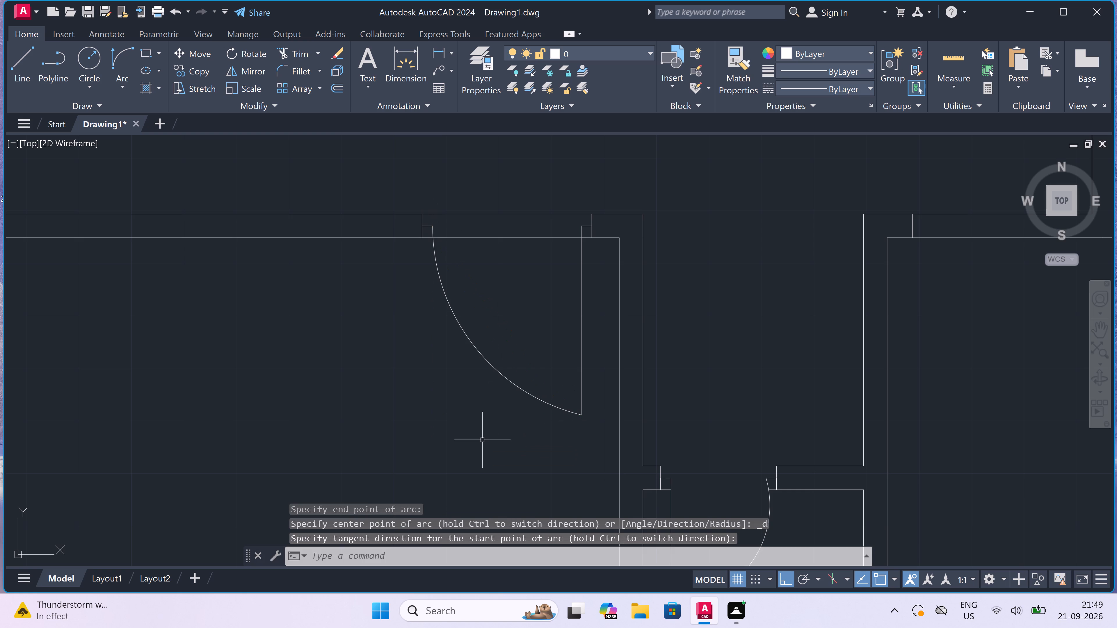
Trim both wall lines across the bottom-left room's door opening, between its two jambs.
key("t")
key("r")
key("space")
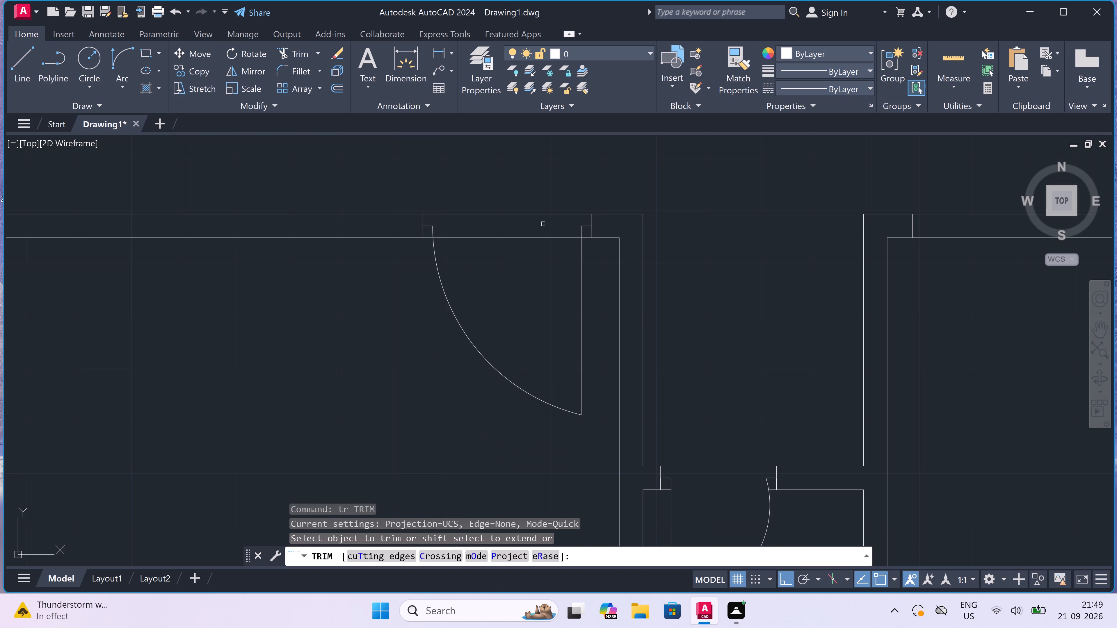
left_click_drag(535, 195, 535, 213)
left_click_drag(531, 310, 532, 313)
key("Escape")
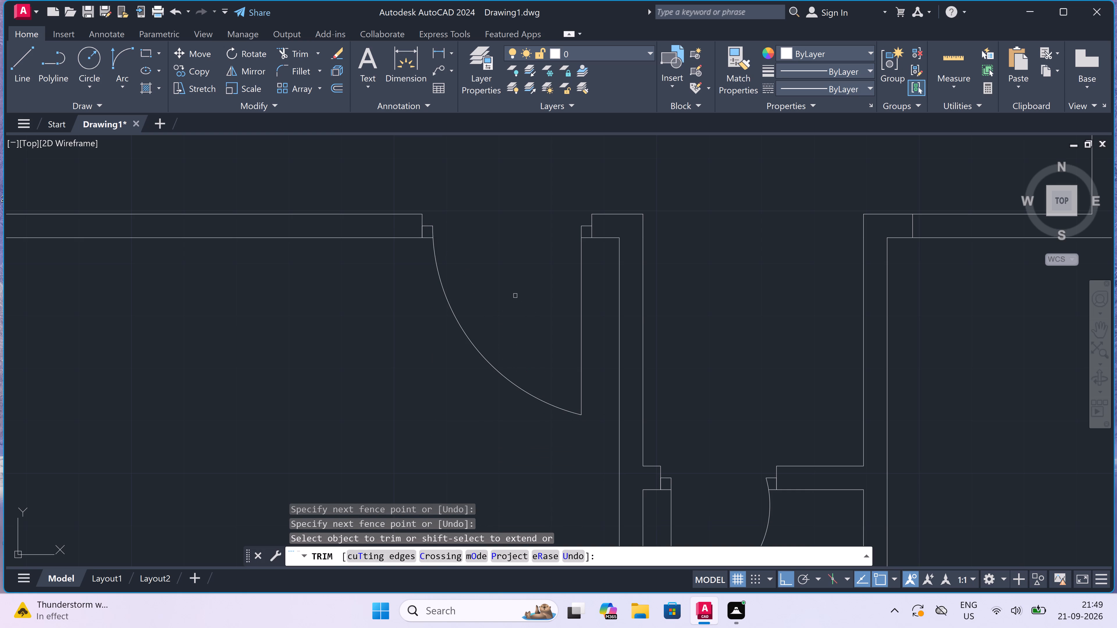
Draw a 2" stop from the midpoint of the jamb beside the right bottom partition, with a 3' door leaf downward.
scroll(407, 323, "down", 4)
scroll(490, 309, "up", 3)
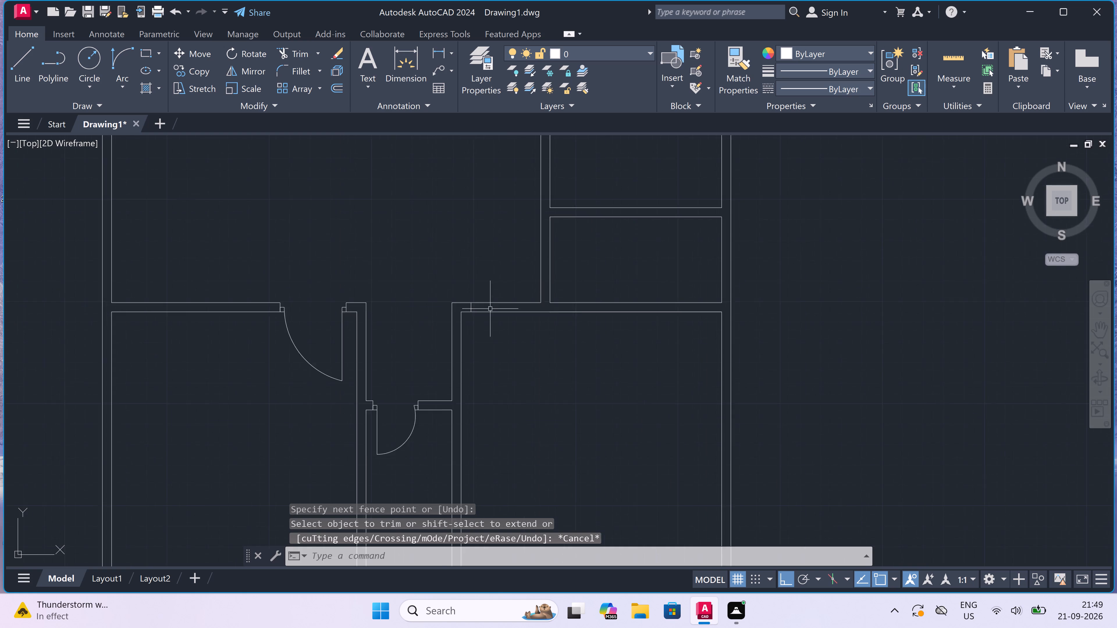
key("l")
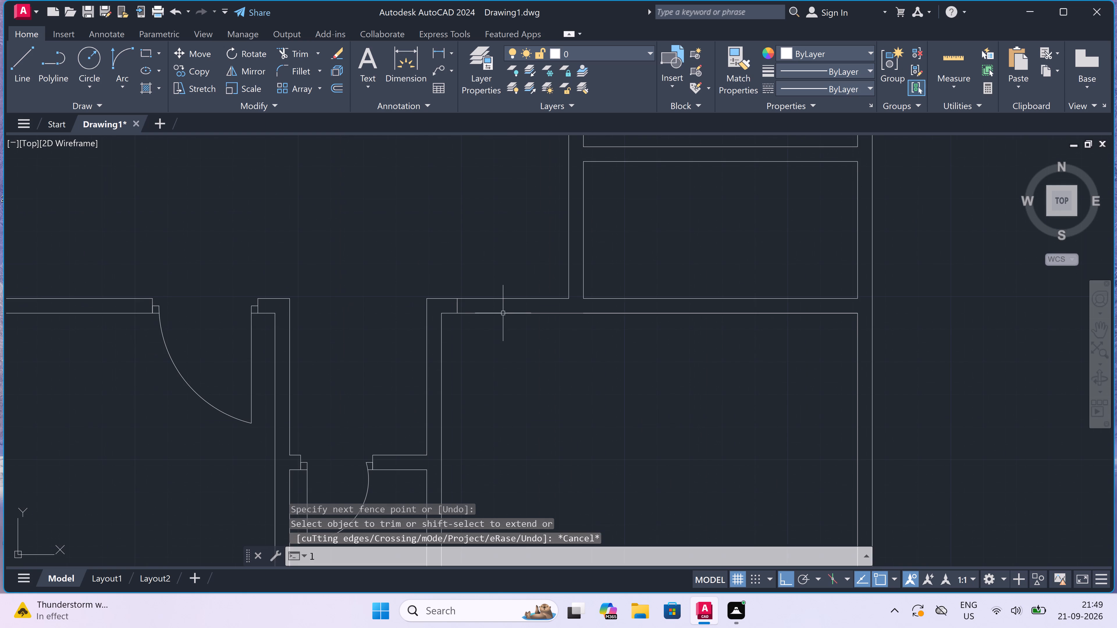
key("space")
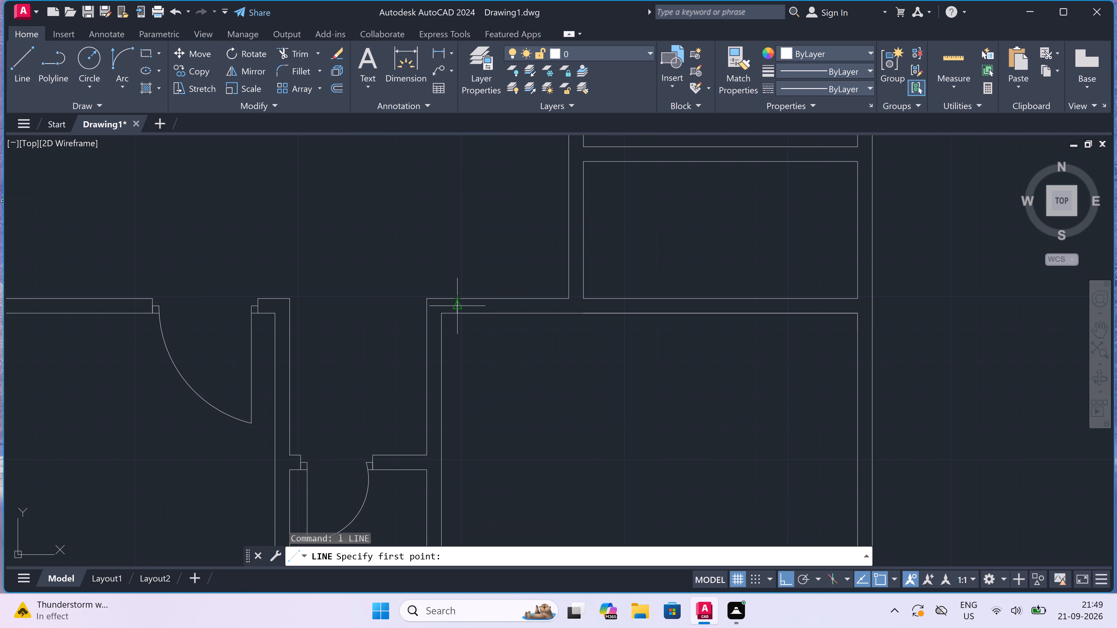
scroll(455, 308, "up", 2)
left_click(463, 301)
left_click_drag(463, 301, 466, 301)
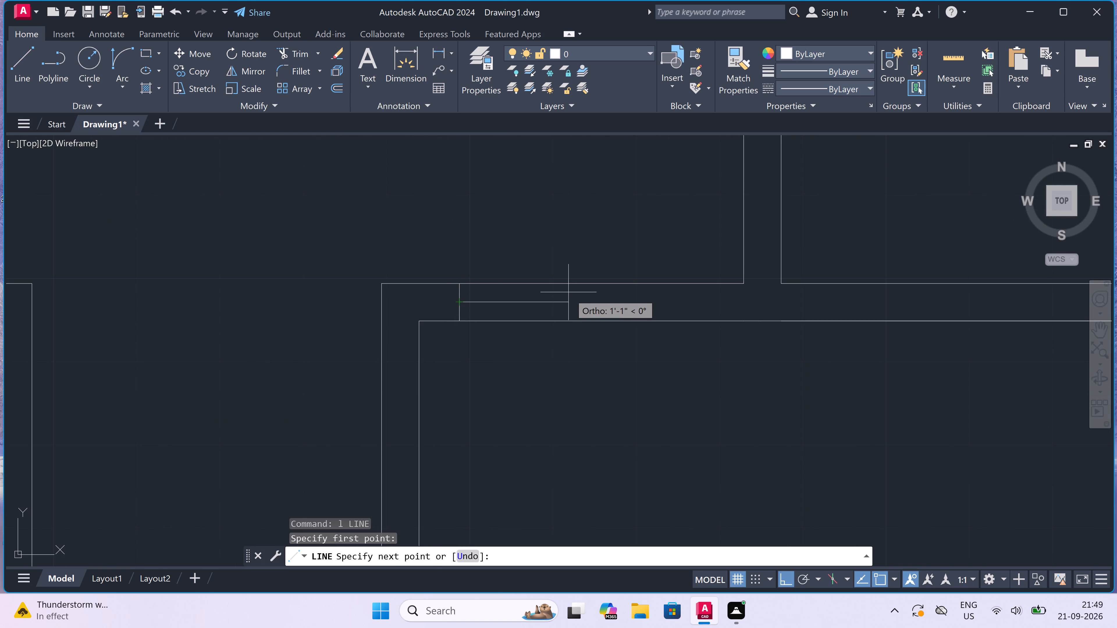
type("2\"")
key("space")
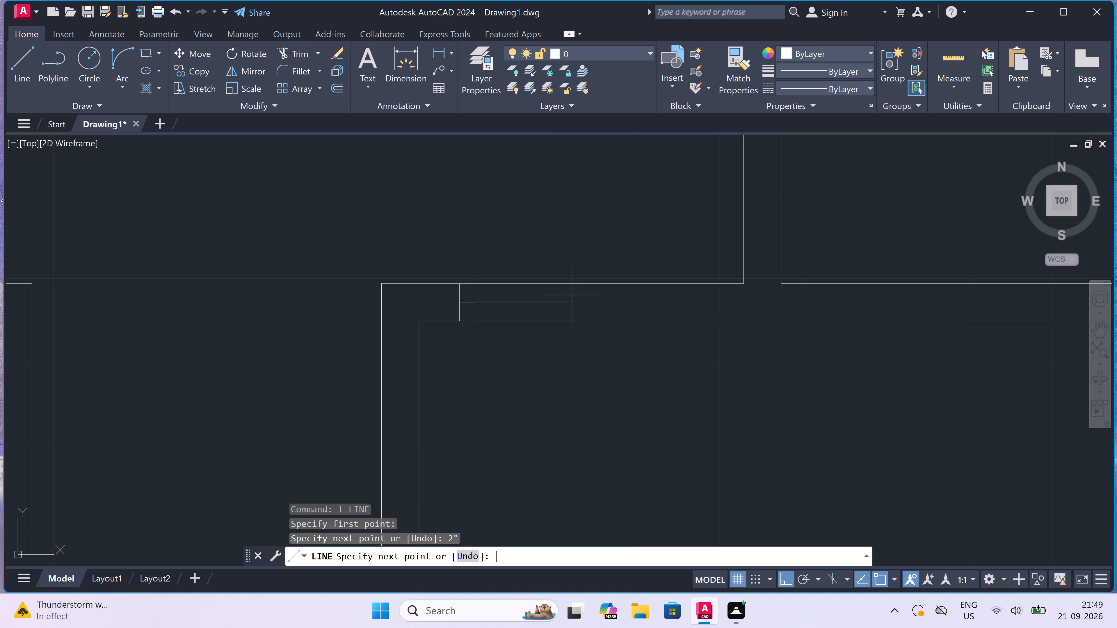
scroll(571, 295, "down", 1)
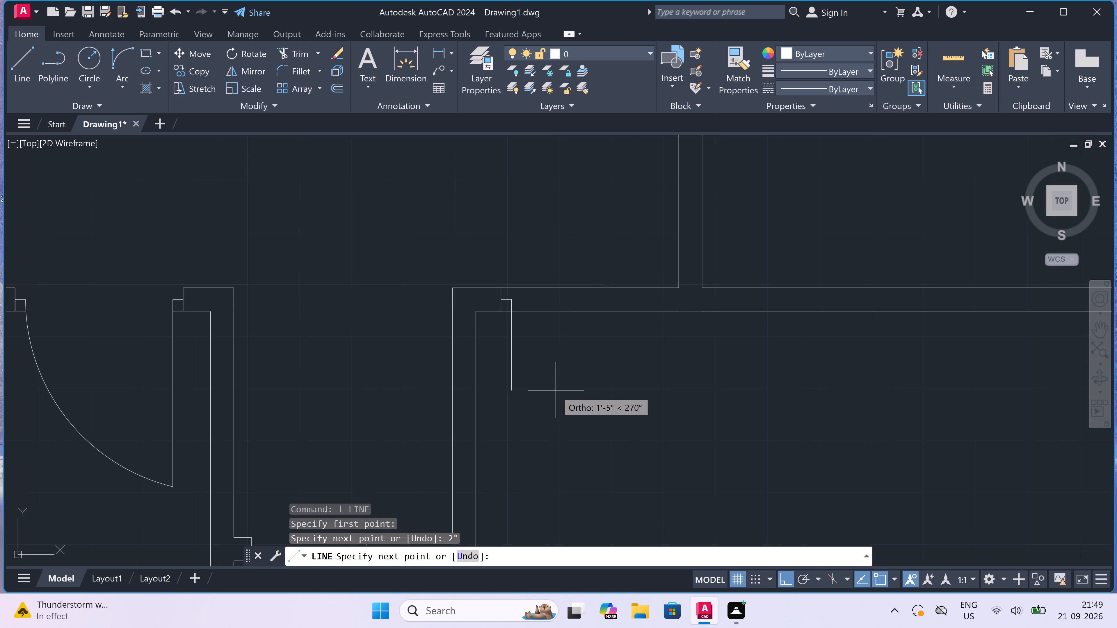
type("3'")
key("space")
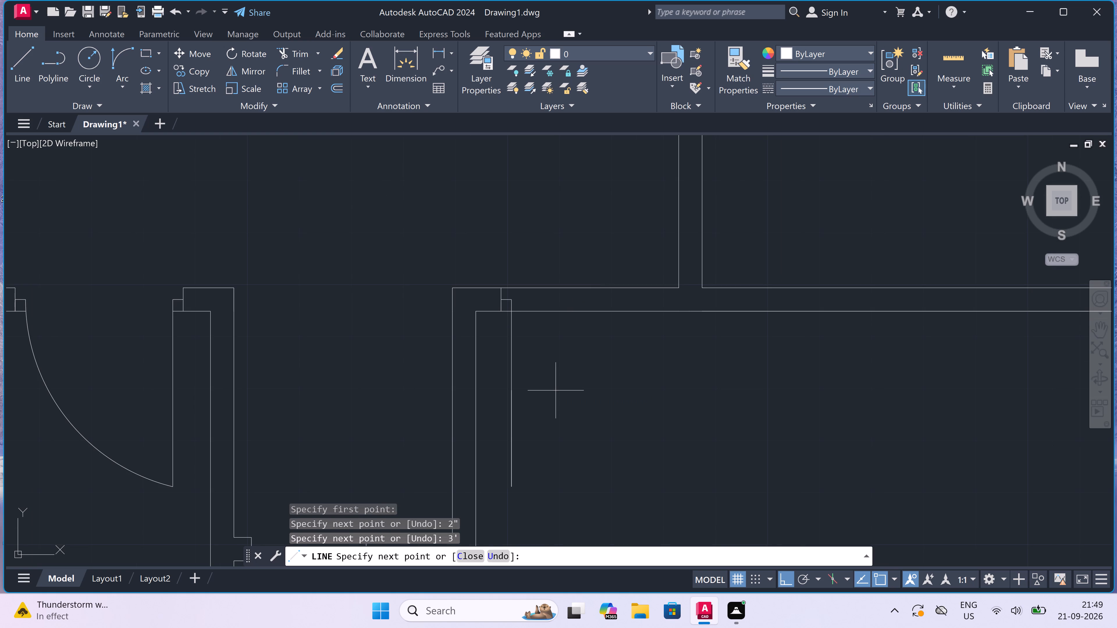
key("Escape")
Draw the opposite jamb line across the bottom-right room's upper wall, with a 2" stop from its midpoint toward the door leaf.
key("space")
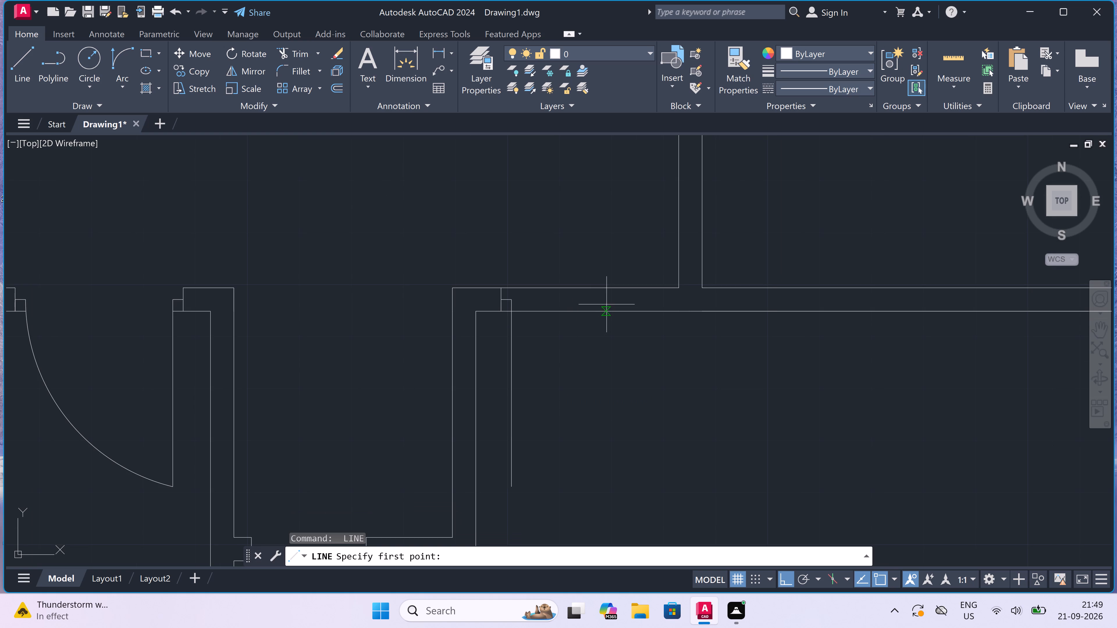
left_click(645, 288)
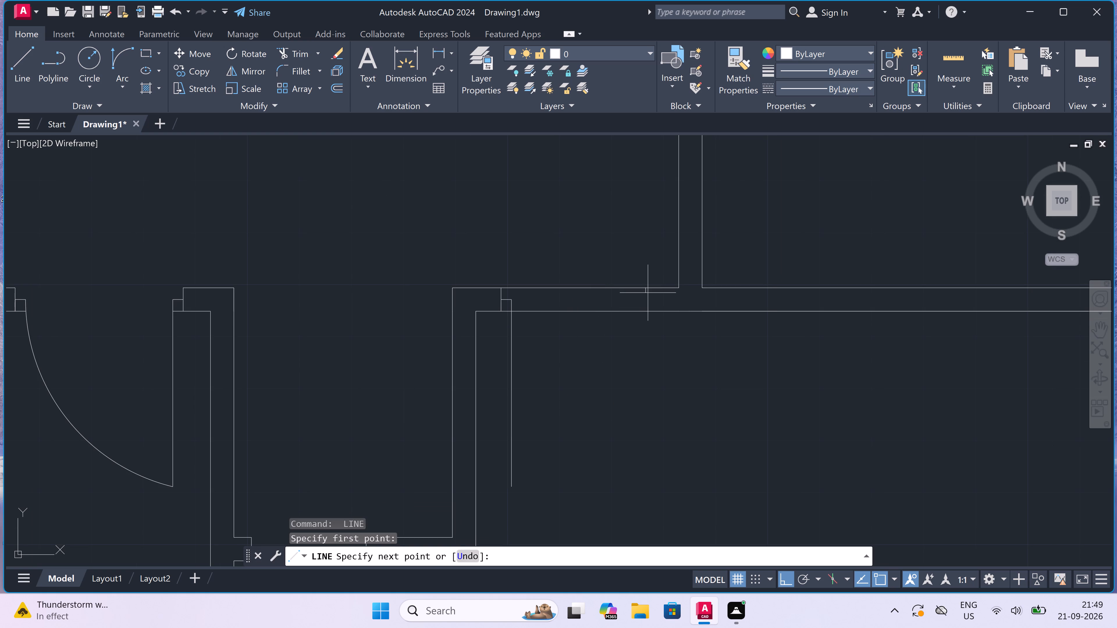
double_click(647, 315)
left_click(647, 300)
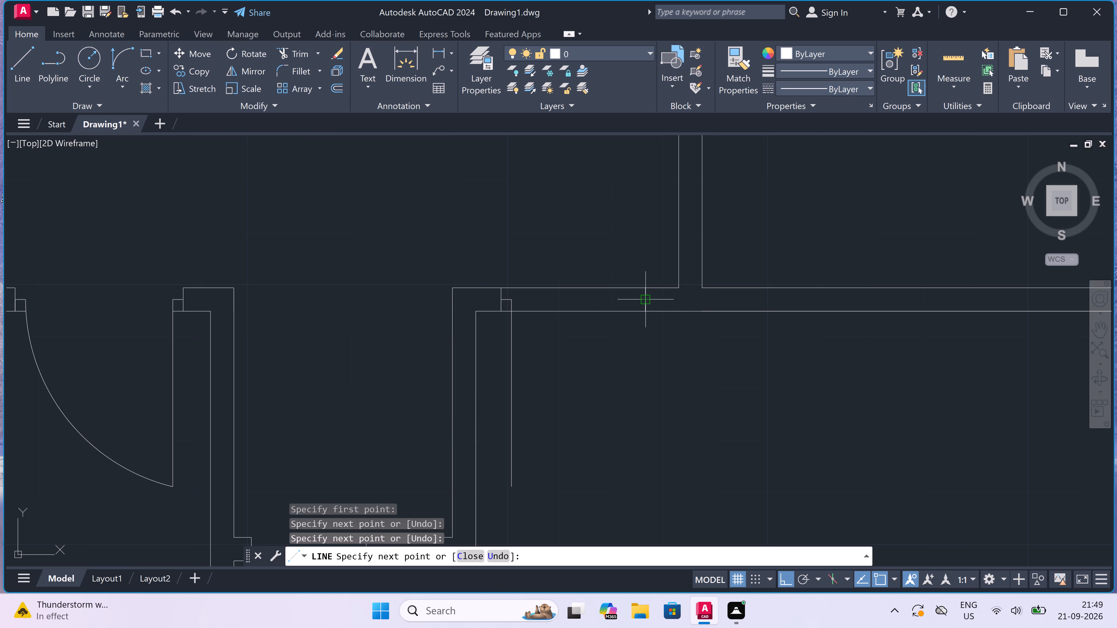
type("2\"")
key("space")
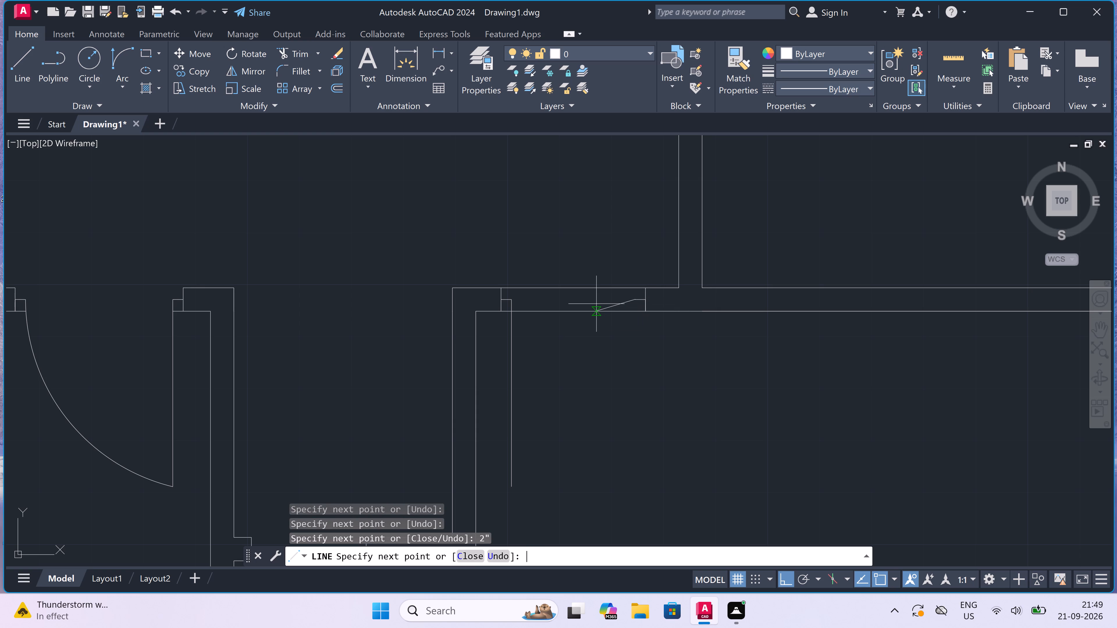
key("Escape")
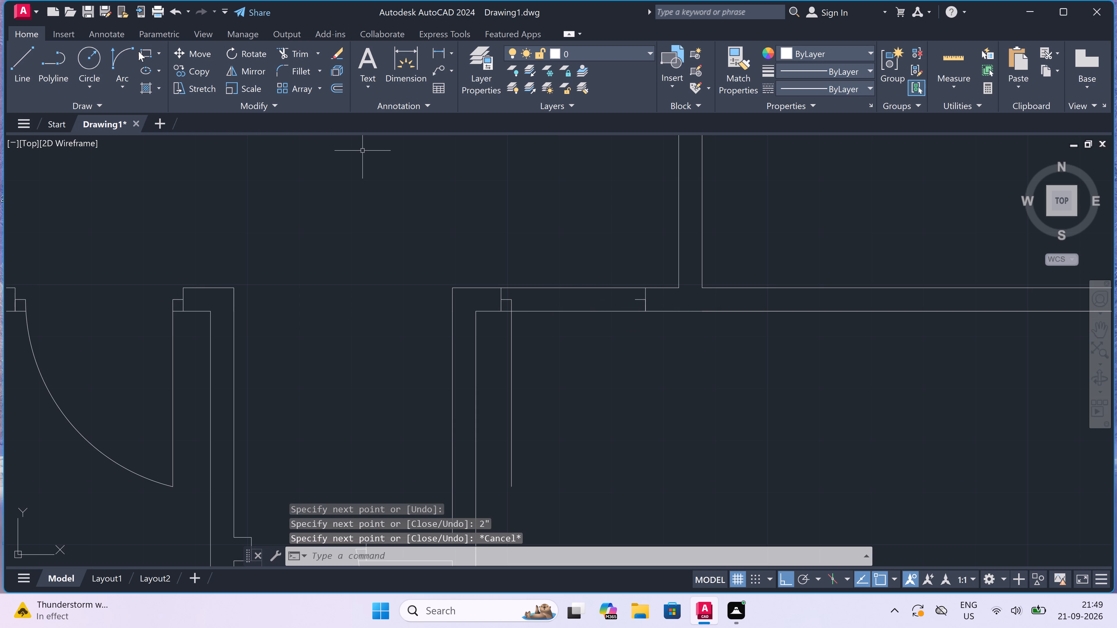
Draw the door swing arc from the lower end of the bottom-right room's leaf to the end of the opposite jamb's stop.
left_click(119, 58)
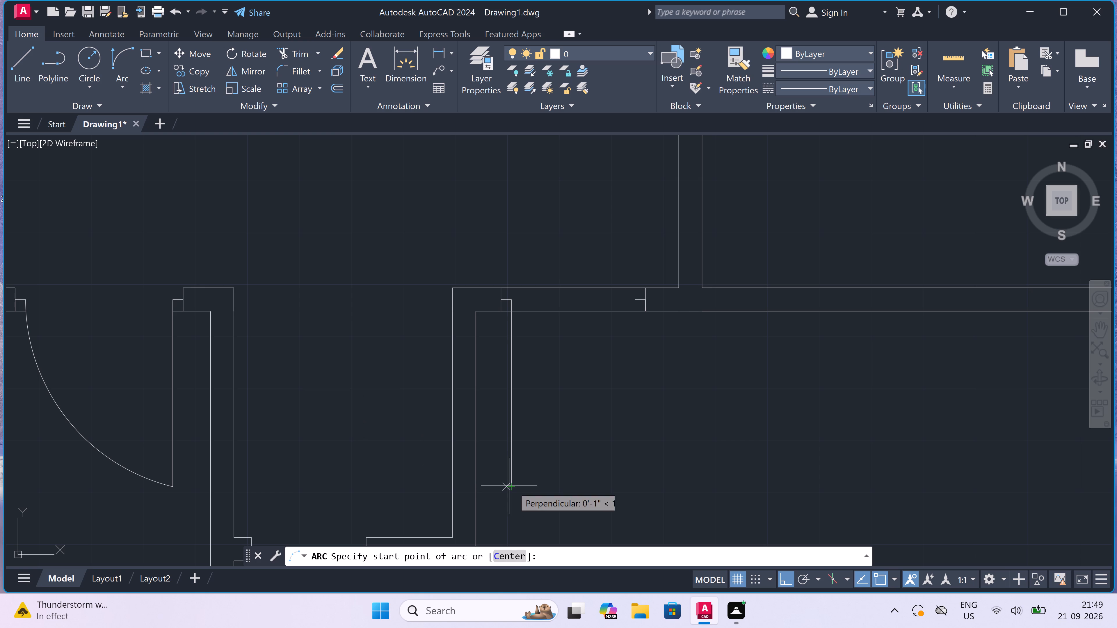
left_click_drag(514, 486, 522, 475)
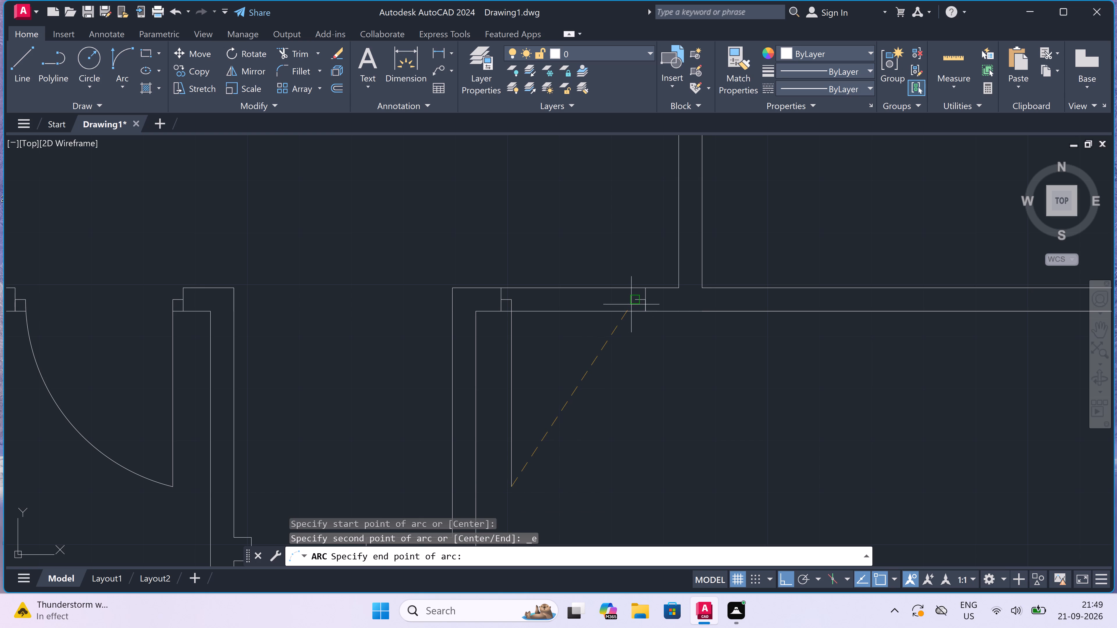
left_click(634, 299)
left_click(676, 377)
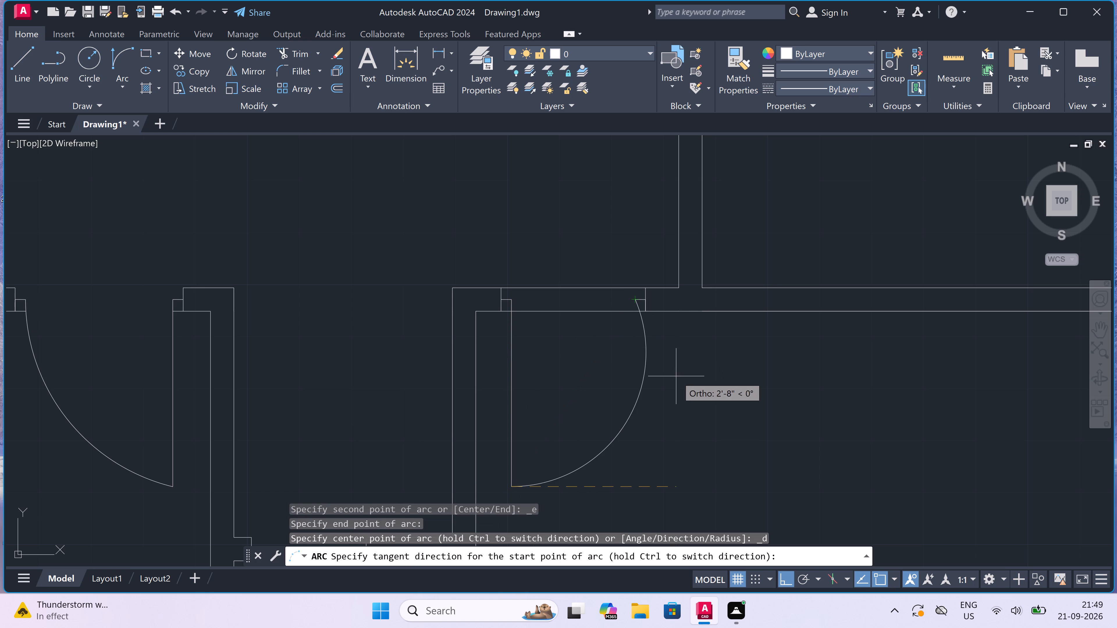
Trim both wall lines across the bottom-right room's door opening, between its two jambs.
type("tr")
key("space")
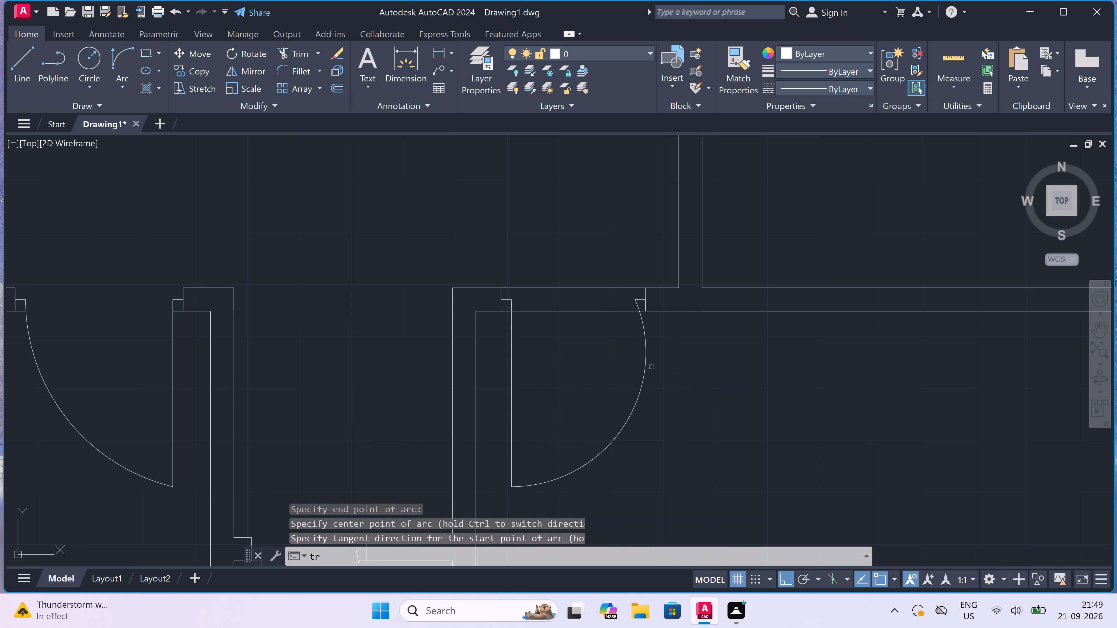
left_click_drag(571, 367, 571, 365)
left_click(572, 264)
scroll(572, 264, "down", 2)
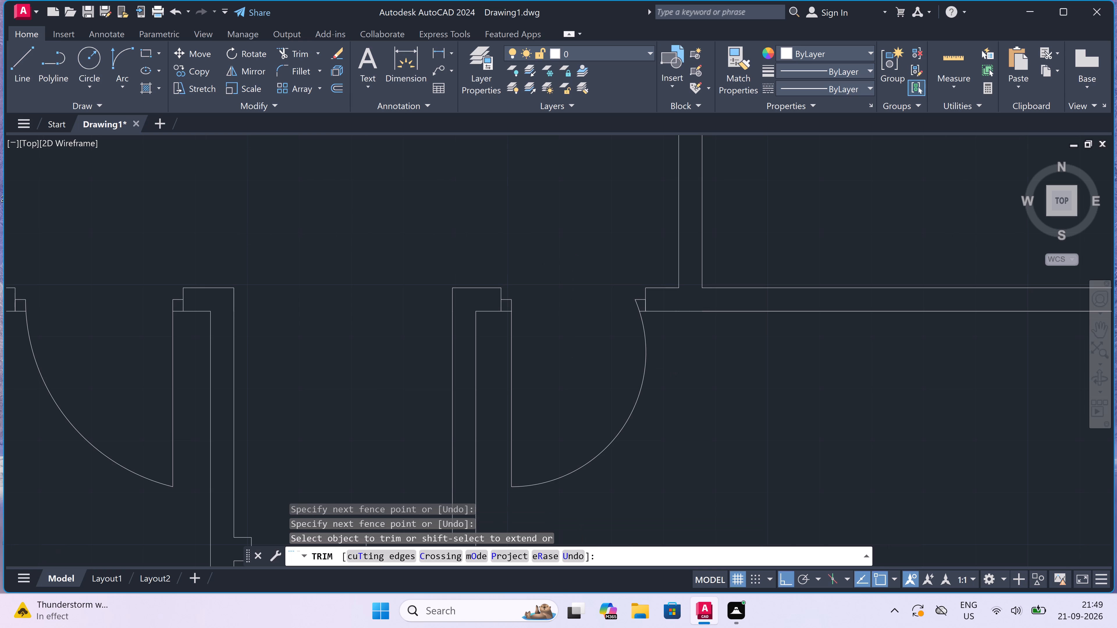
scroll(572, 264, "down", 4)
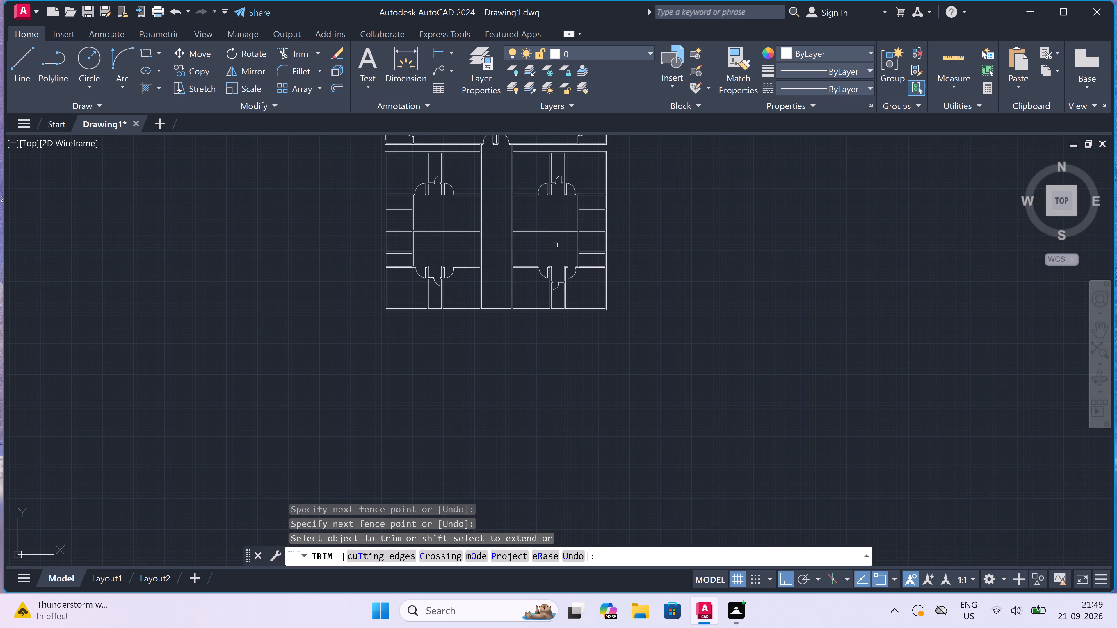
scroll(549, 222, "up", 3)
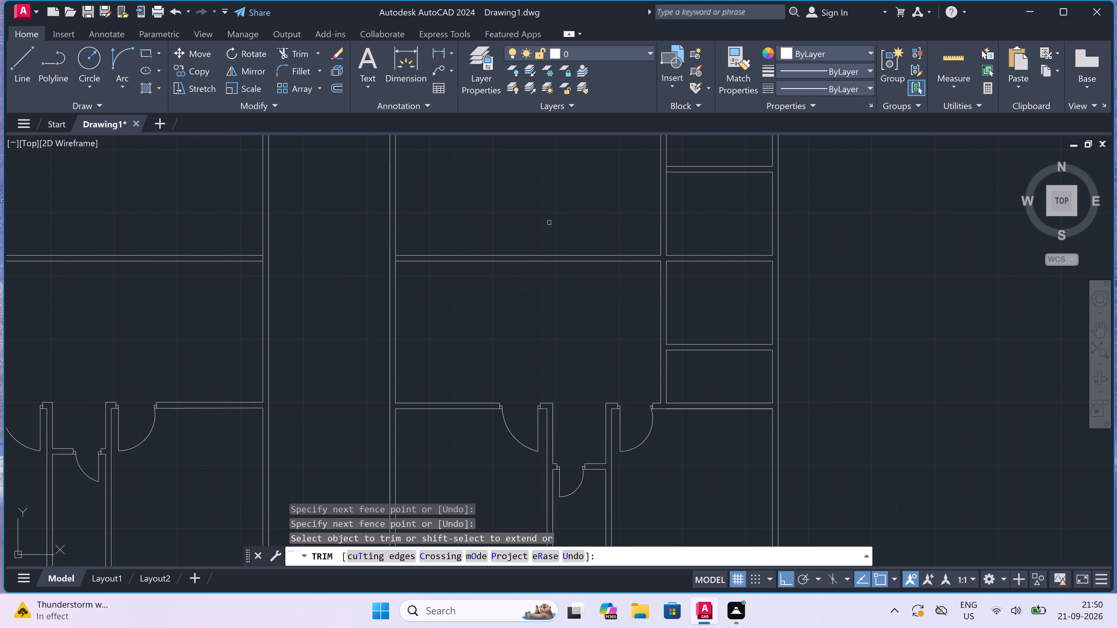
Trim the corridor wall's inner line across the end of the middle horizontal partition in the right wing and in the left wing.
scroll(549, 223, "down", 3)
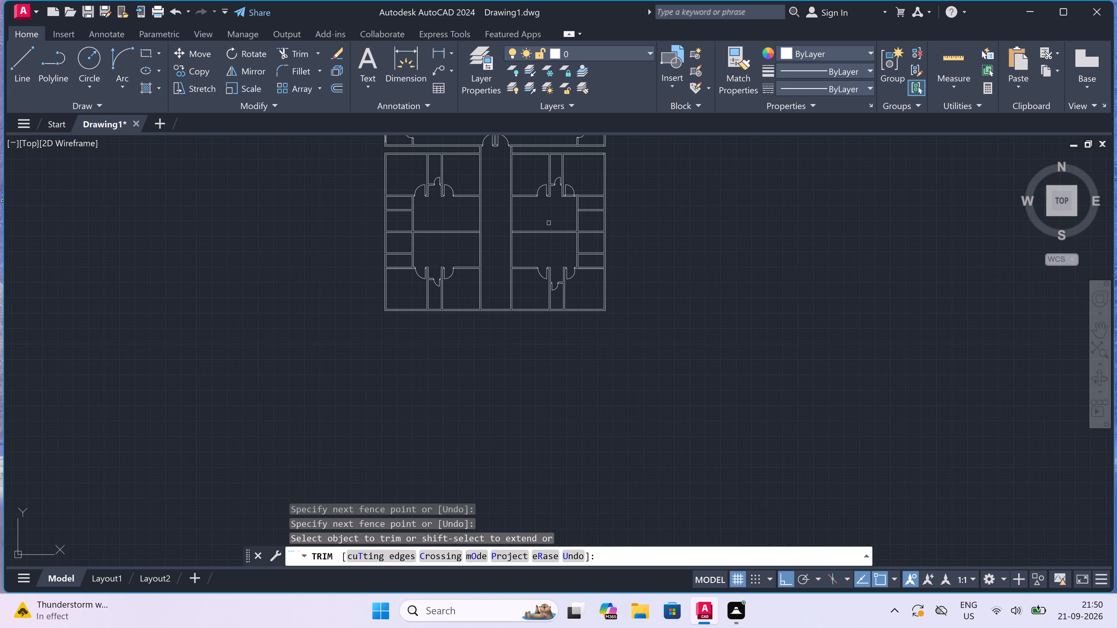
scroll(501, 235, "up", 2)
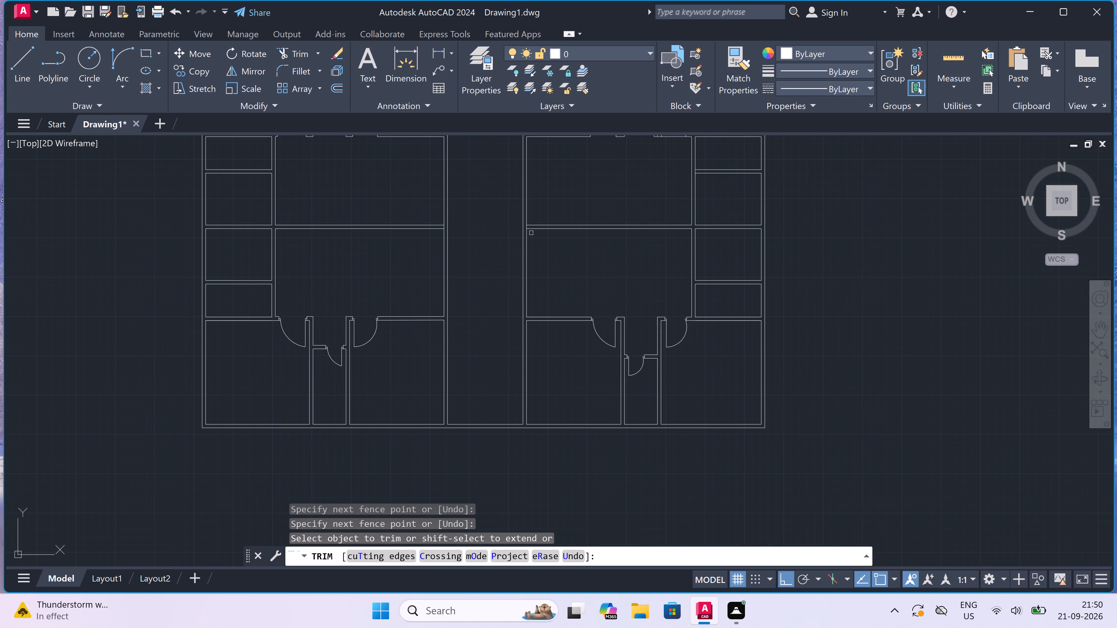
scroll(523, 225, "up", 3)
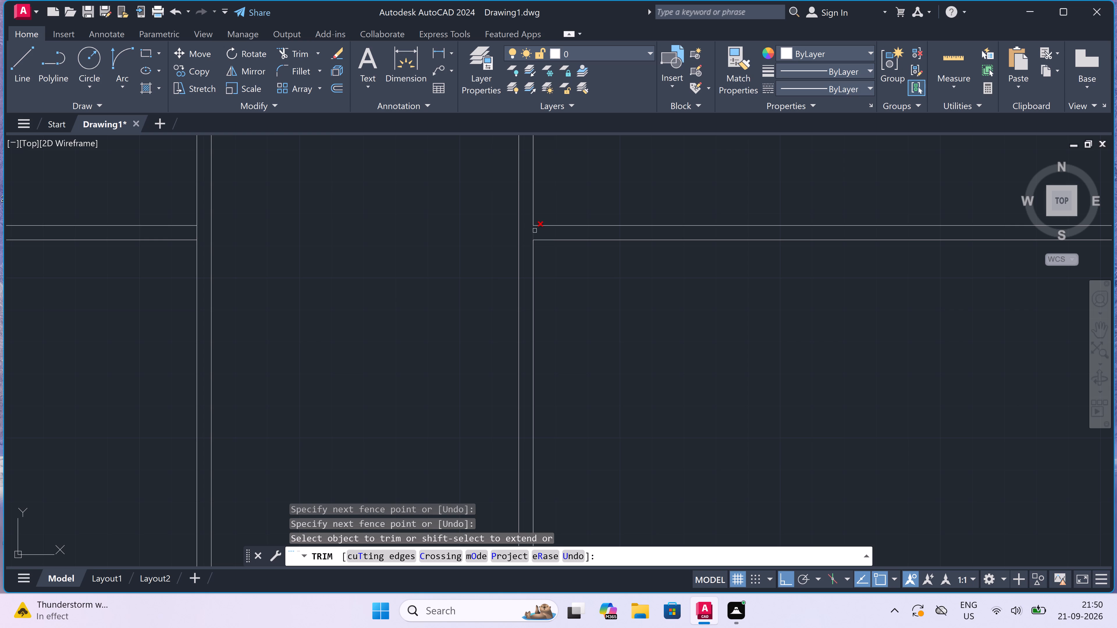
left_click(535, 231)
scroll(535, 231, "down", 3)
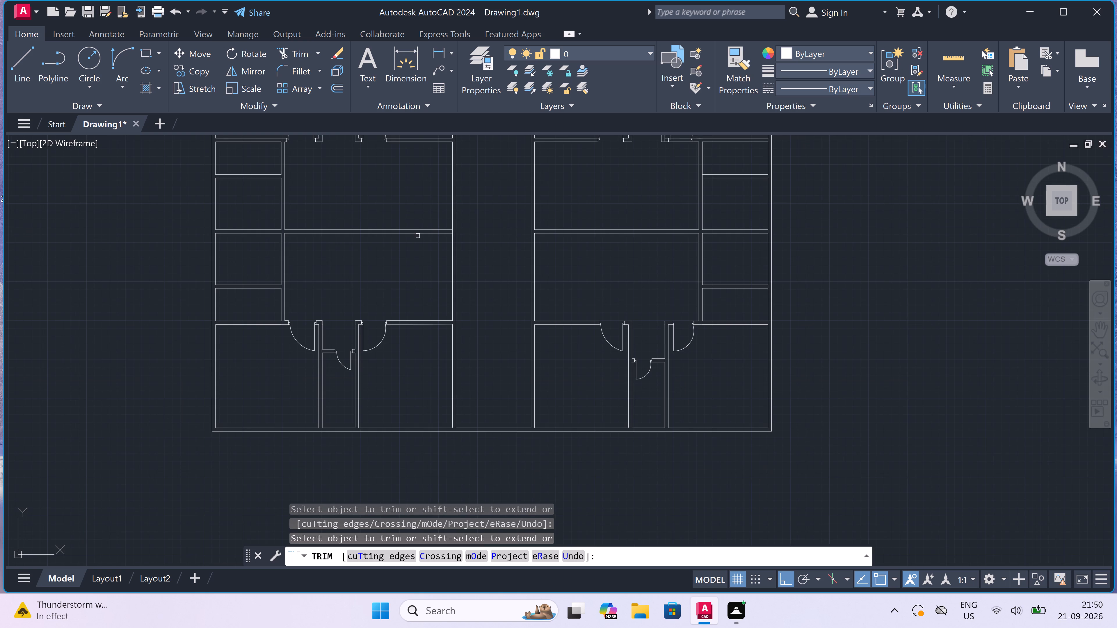
scroll(434, 224, "up", 2)
scroll(469, 245, "up", 3)
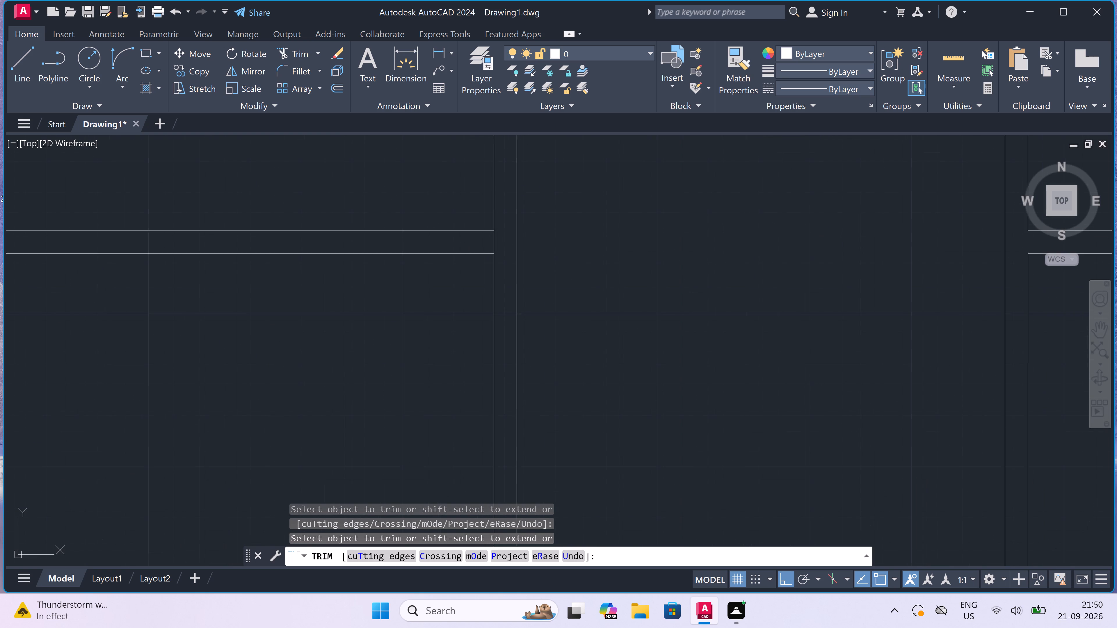
left_click(509, 239)
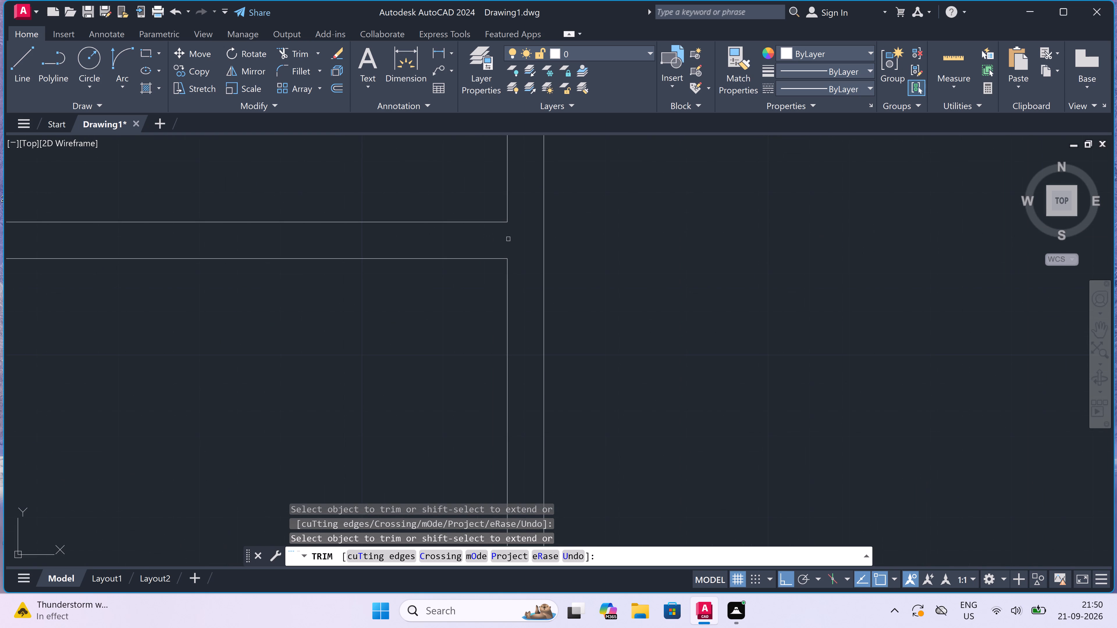
scroll(484, 254, "down", 3)
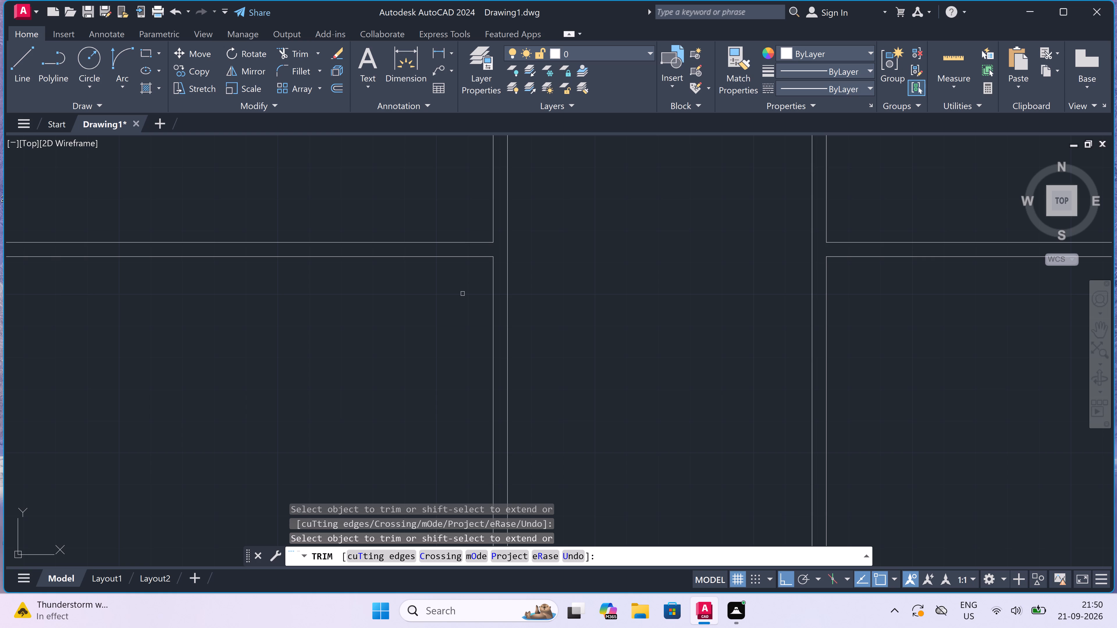
scroll(463, 295, "down", 4)
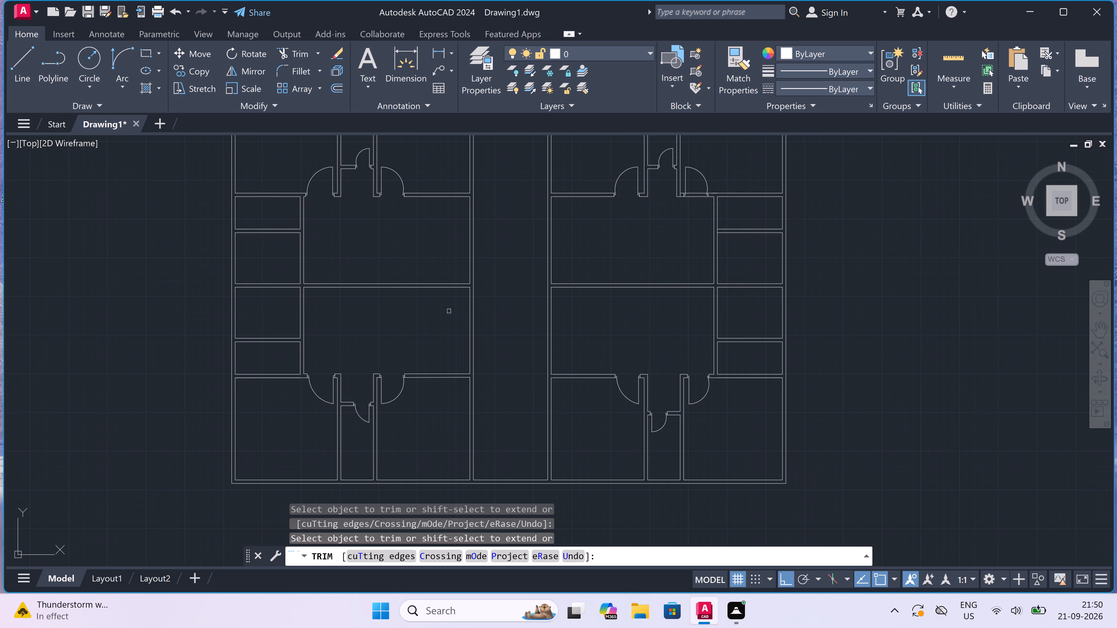
scroll(445, 330, "down", 2)
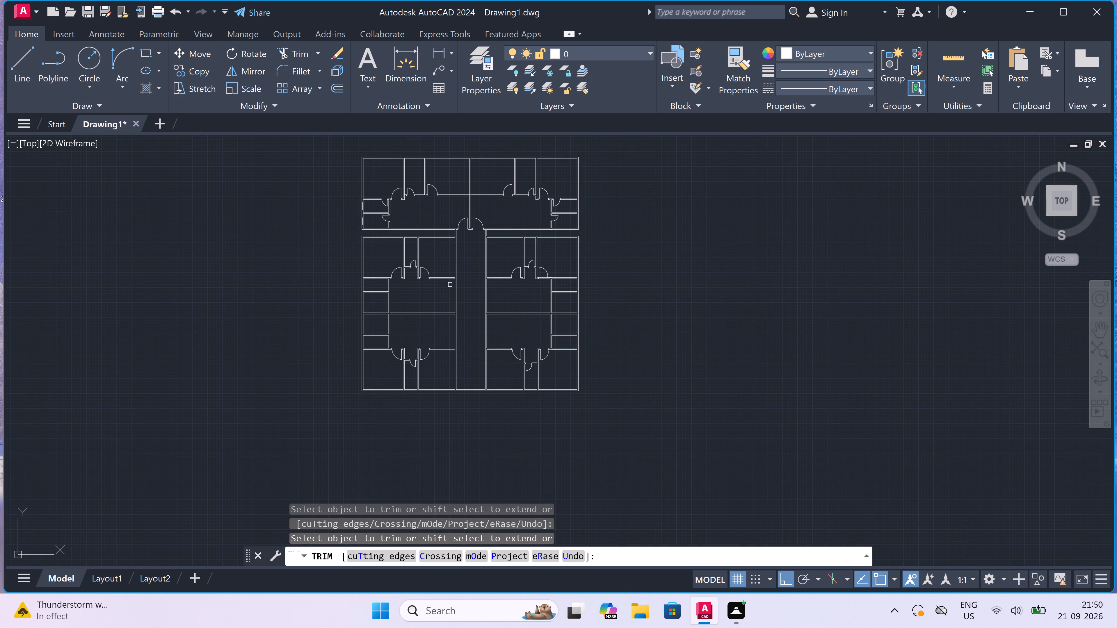
key("Escape")
Draw a jamb line across the left wing's corridor wall below the upper partition, with a 2" stop downward from its midpoint and a 3' leaf into the room.
scroll(456, 276, "up", 3)
scroll(453, 301, "up", 2)
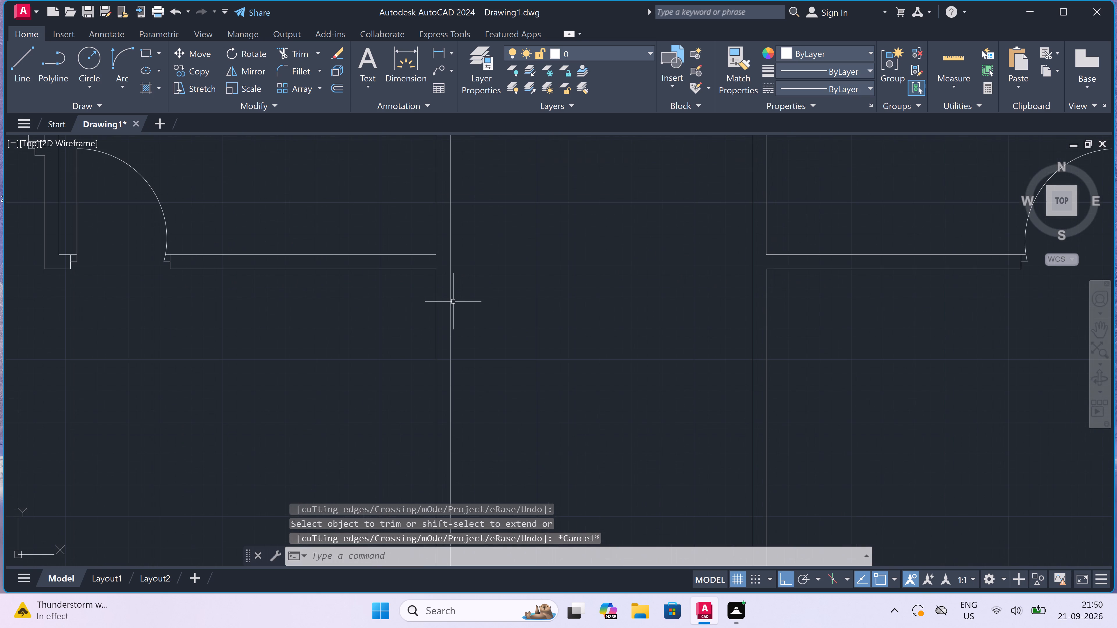
type("l")
key("space")
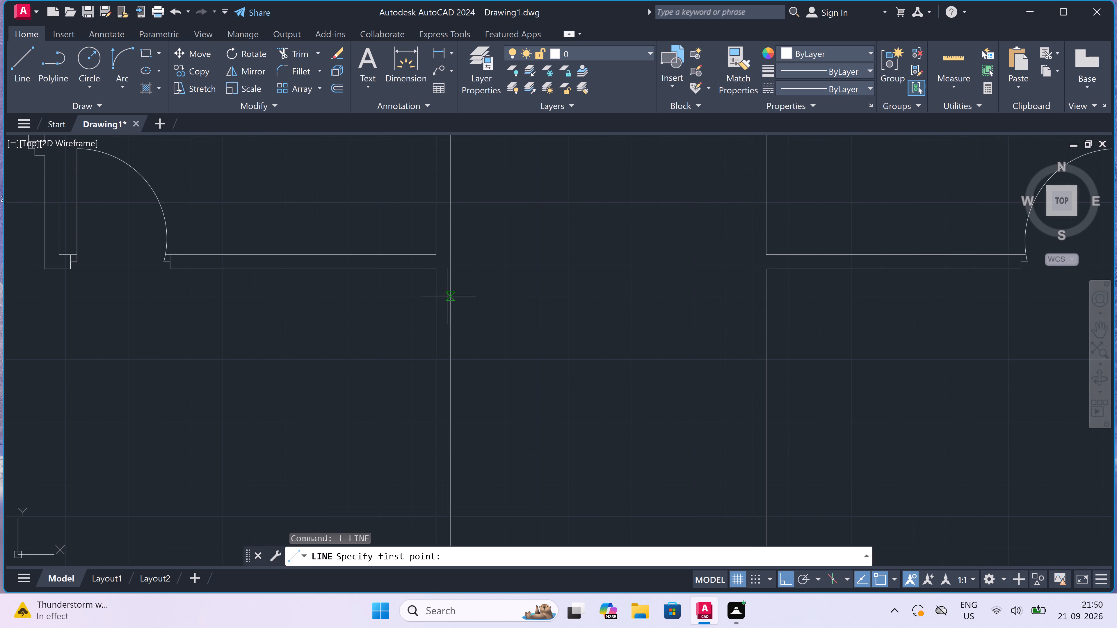
left_click(451, 296)
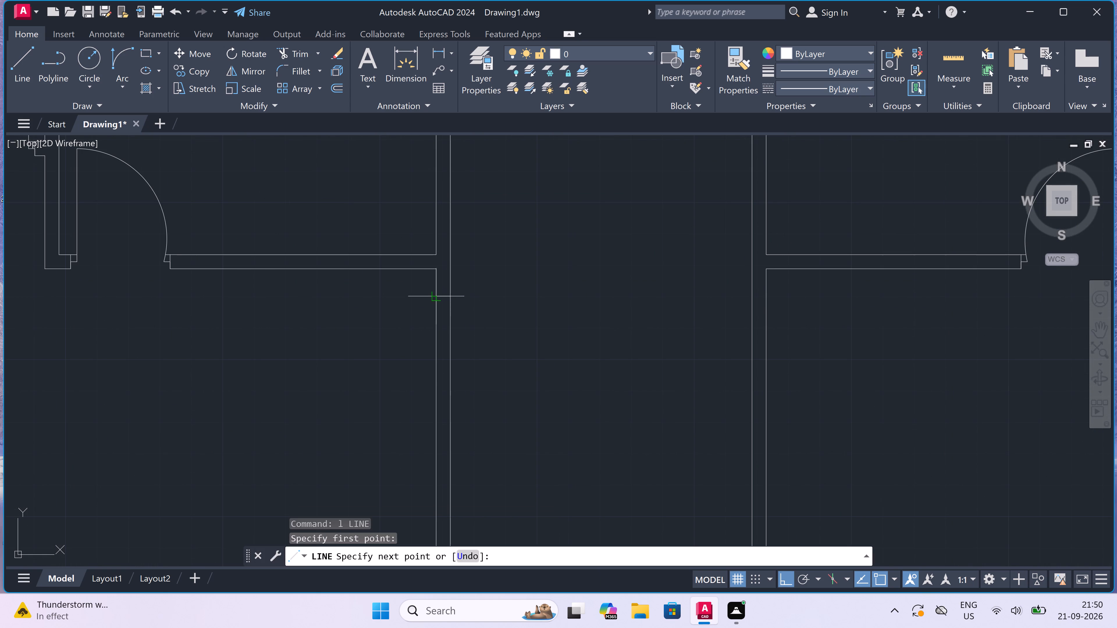
left_click(434, 297)
scroll(442, 297, "up", 1)
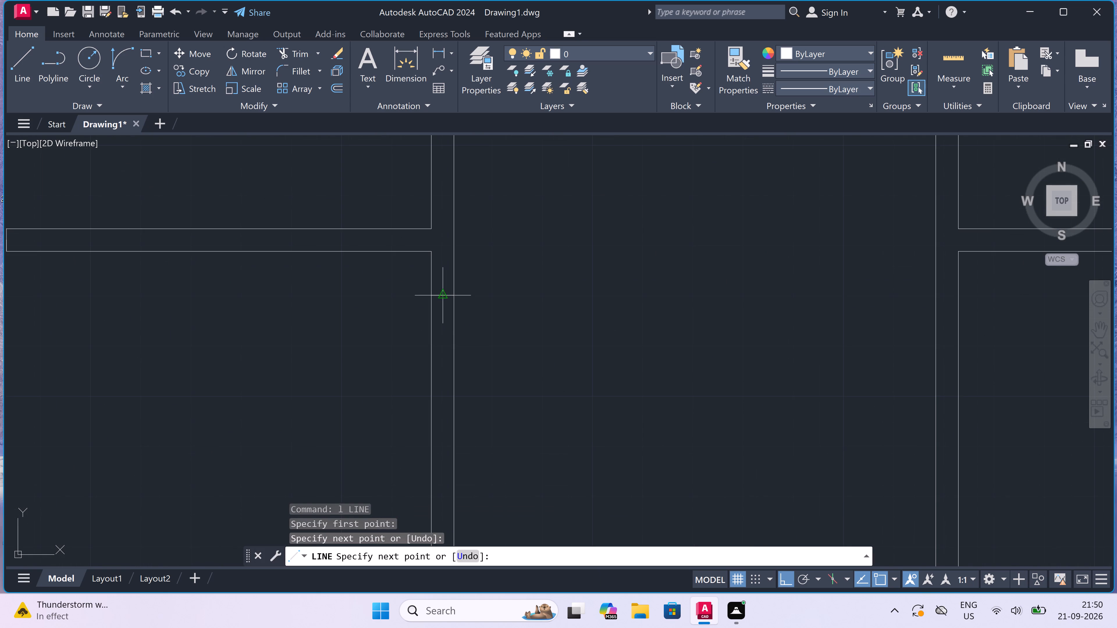
left_click_drag(442, 297, 444, 306)
type("2\"")
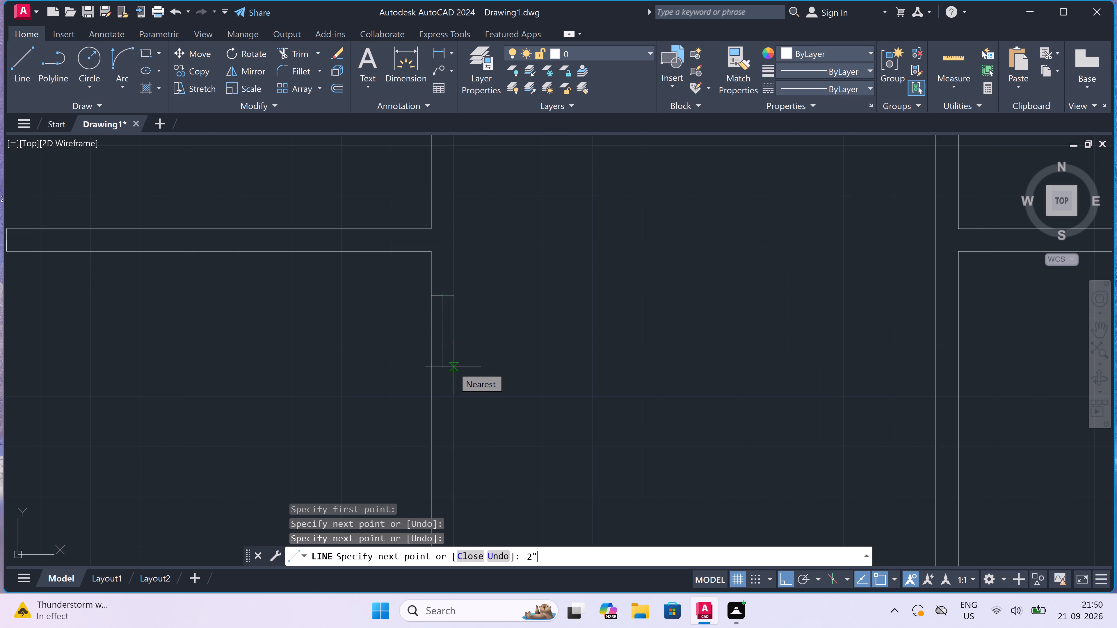
key("space")
key("2")
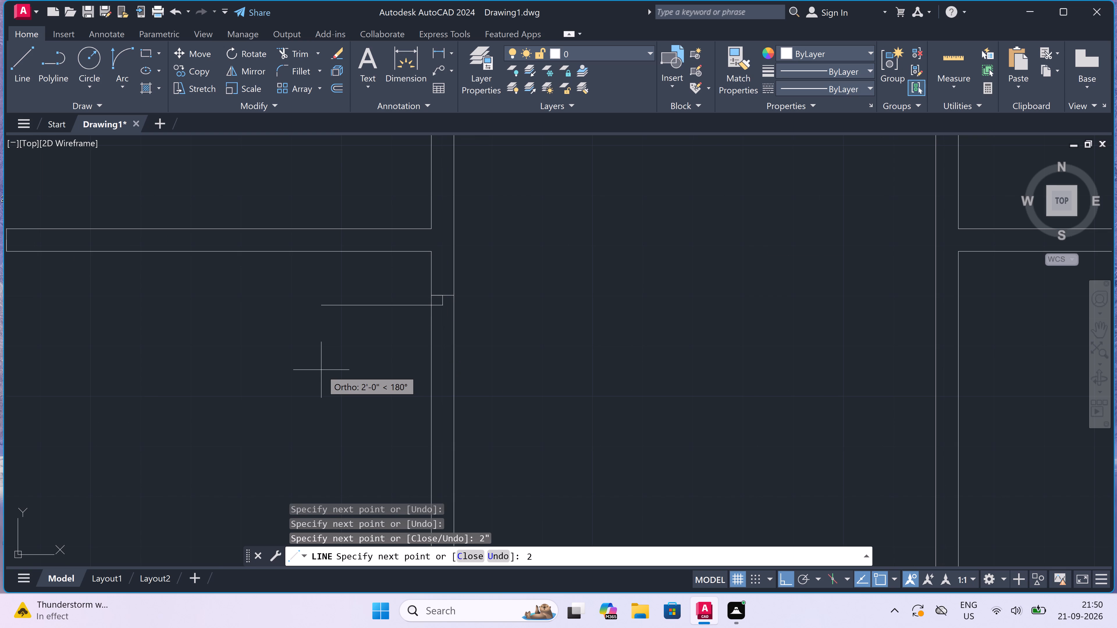
key("BackSpace")
type("3'")
key("space")
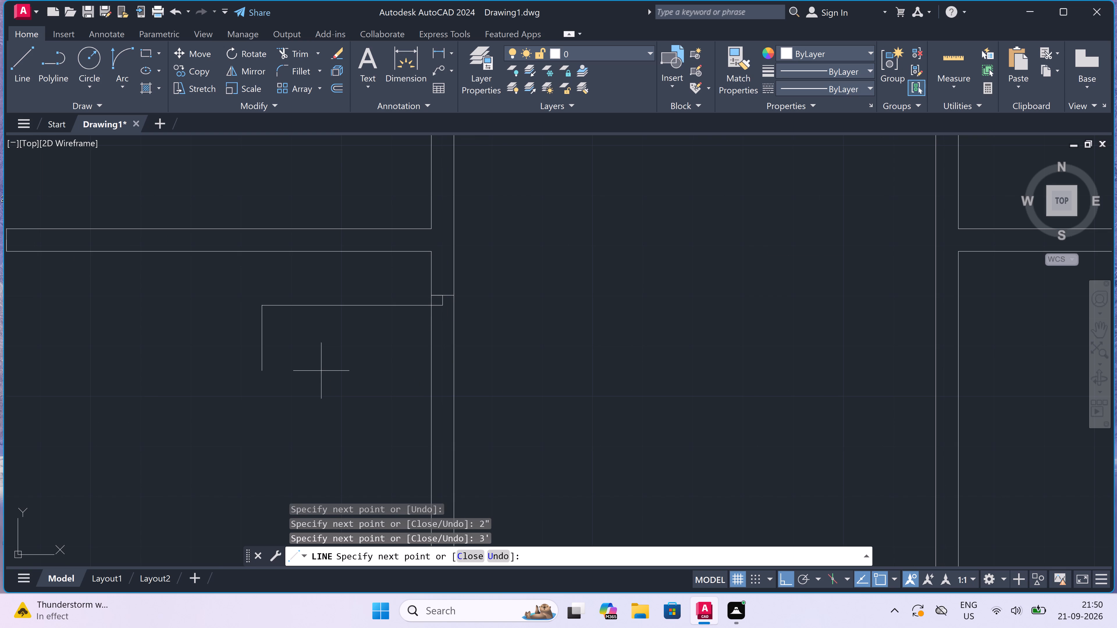
key("Escape")
Draw the opposite jamb line across the left wing's corridor wall below the leaf, with a 2" stop upward from its midpoint.
scroll(326, 369, "down", 2)
key("space")
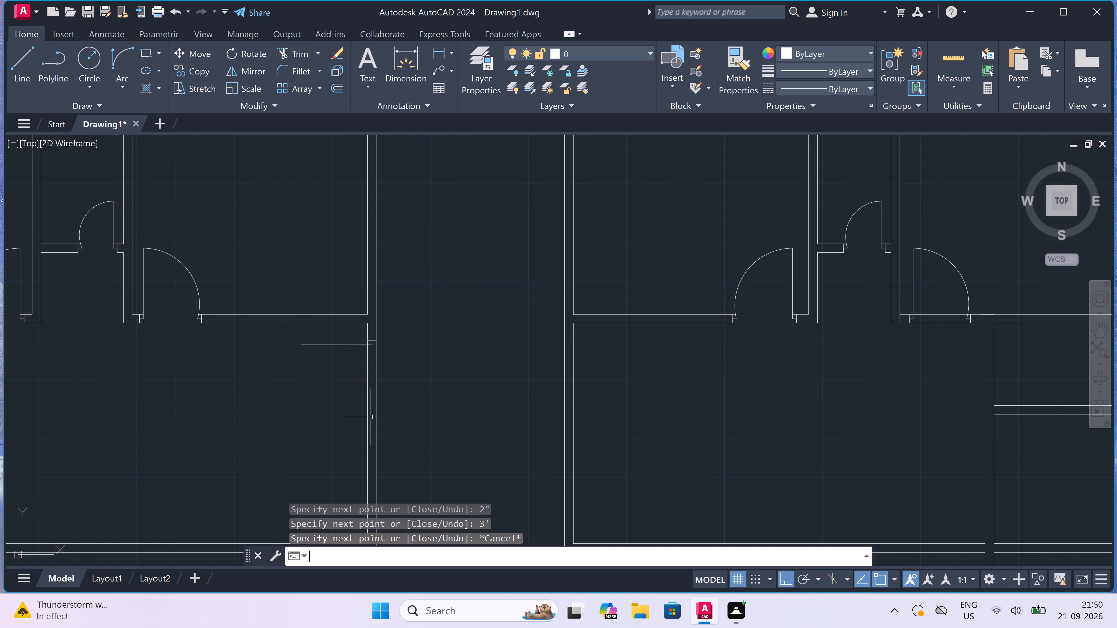
scroll(369, 411, "up", 2)
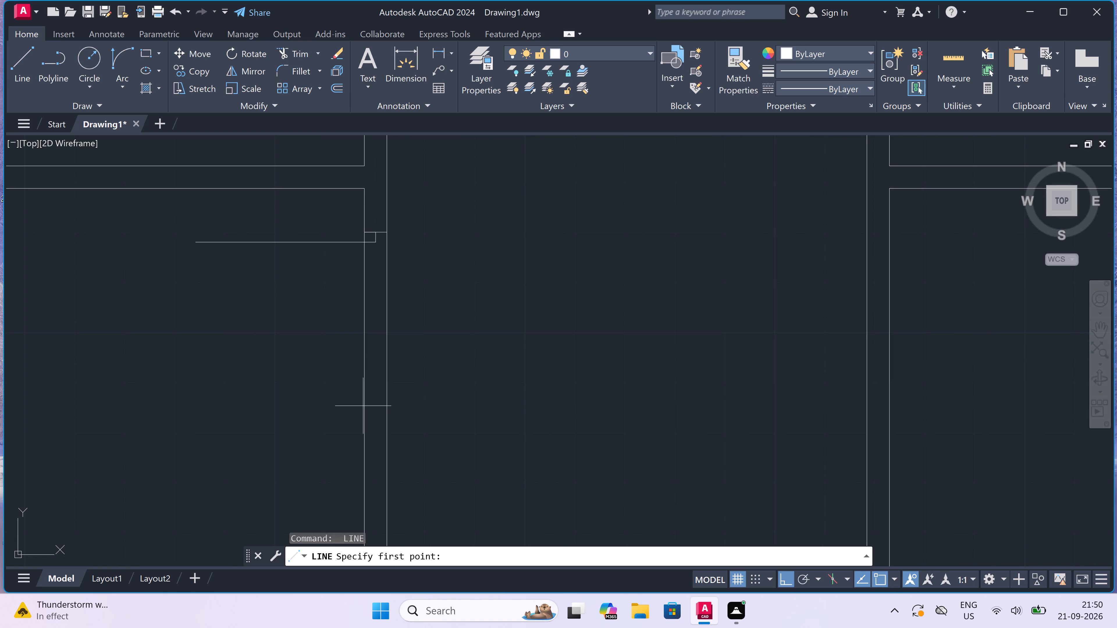
double_click(364, 395)
left_click(382, 395)
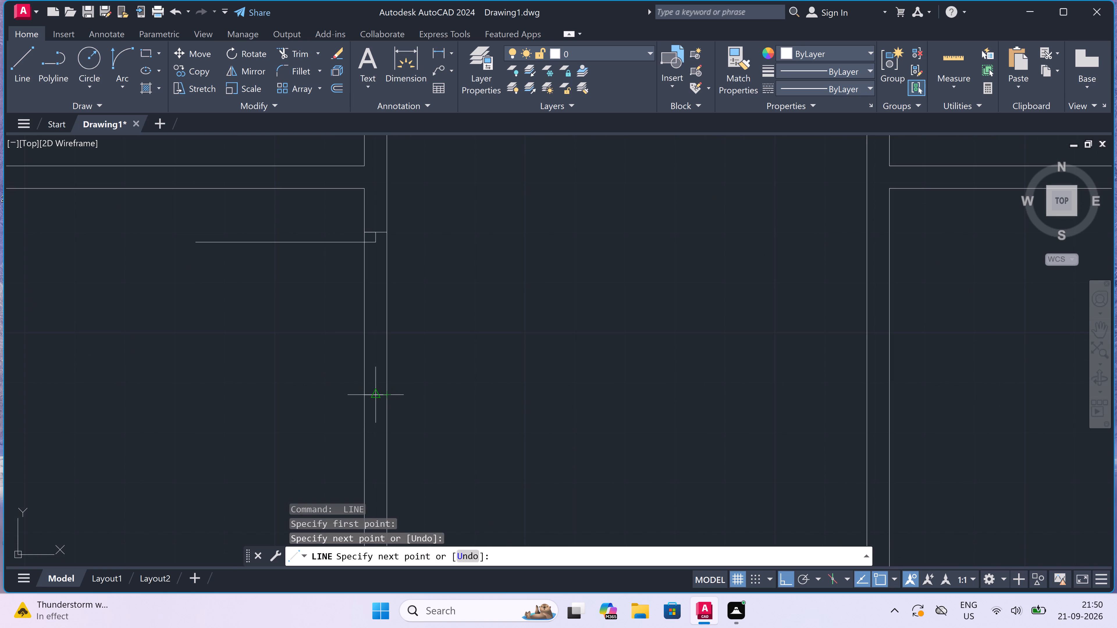
left_click(376, 395)
type("2\"")
key("space")
key("Escape")
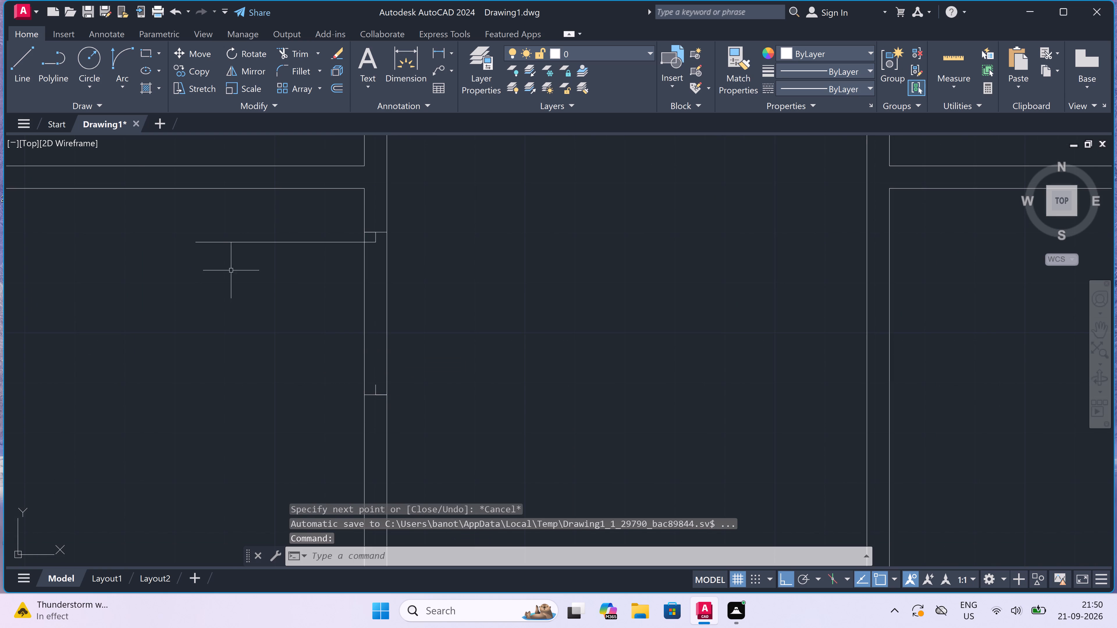
Draw the door swing arc from the free end of the corridor door's leaf to the end of the opposite jamb's stop.
left_click(118, 58)
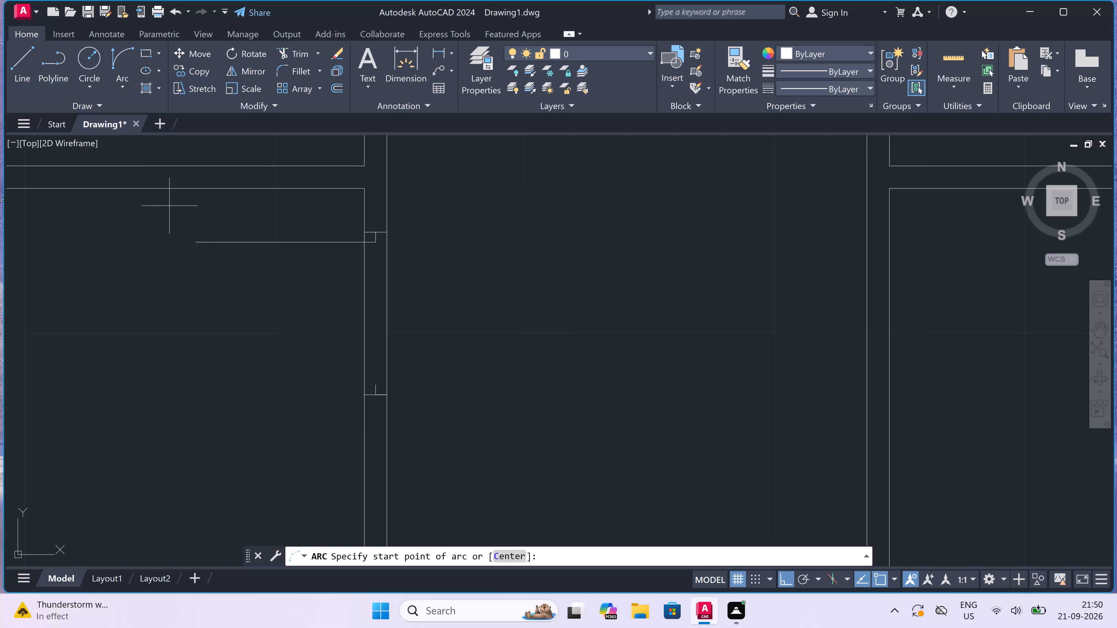
left_click(196, 239)
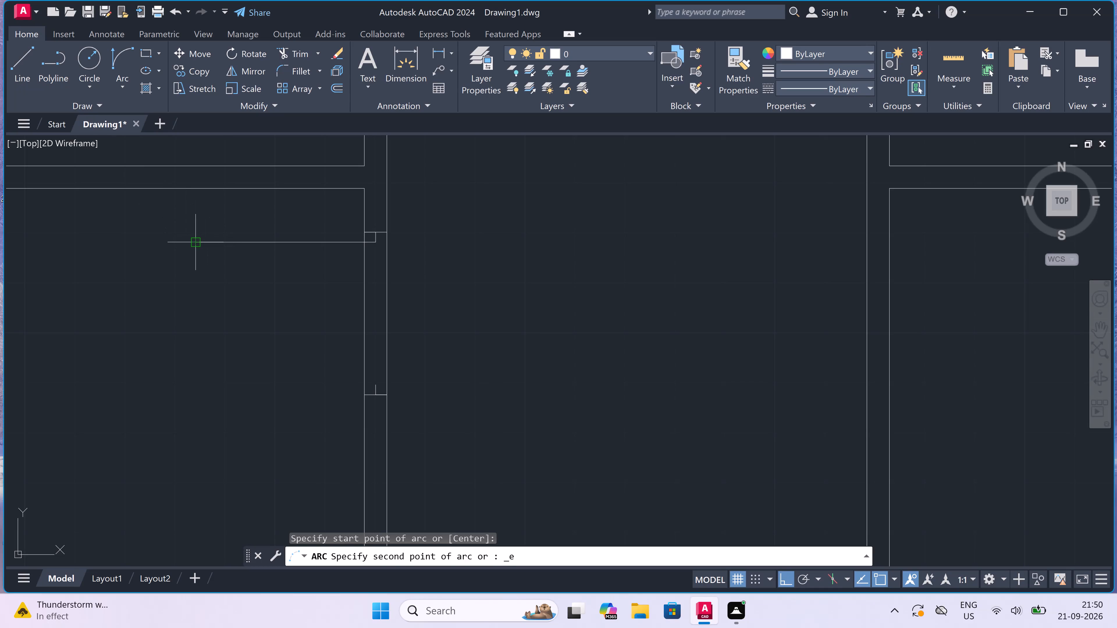
left_click(378, 386)
left_click(288, 409)
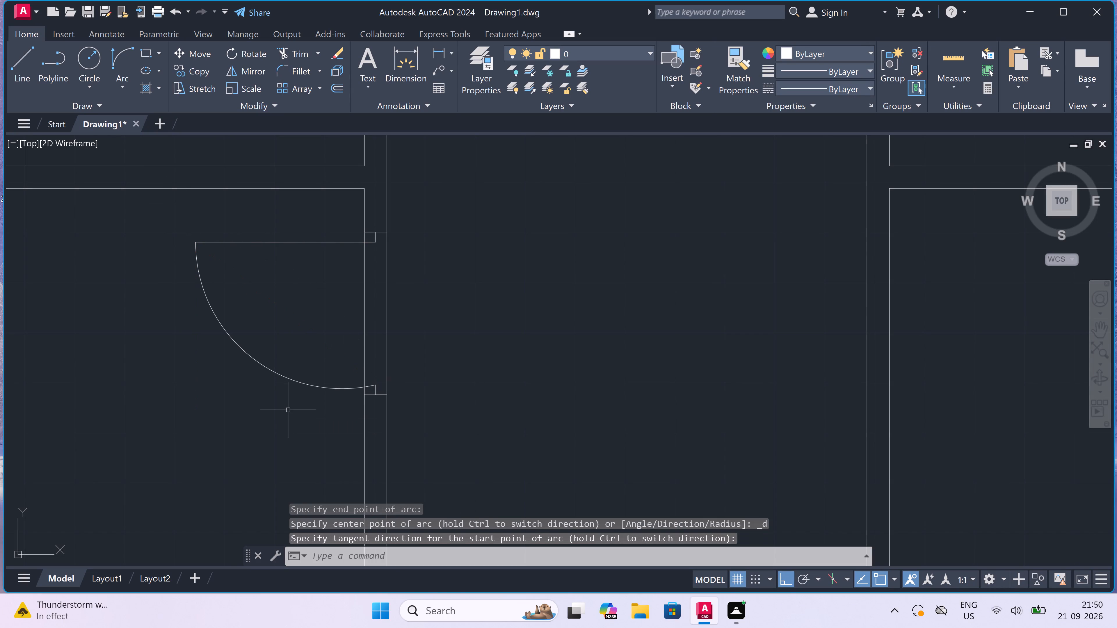
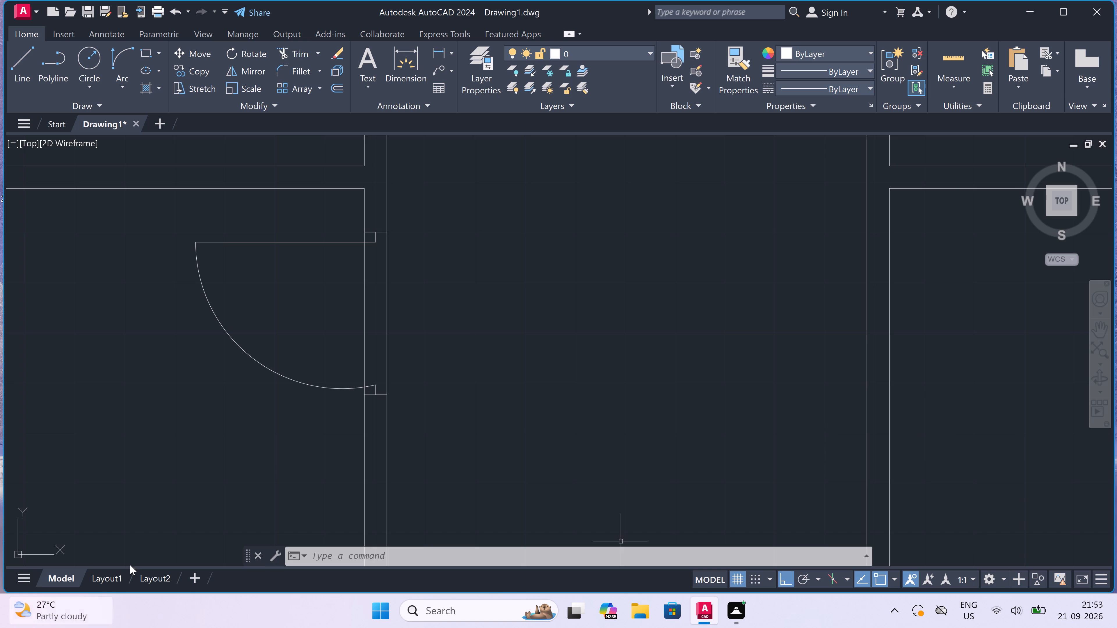
Draw a jamb line across the right wing's corridor wall, level with the upper jamb of the left wing's corridor door.
scroll(131, 528, "down", 6)
scroll(142, 485, "down", 3)
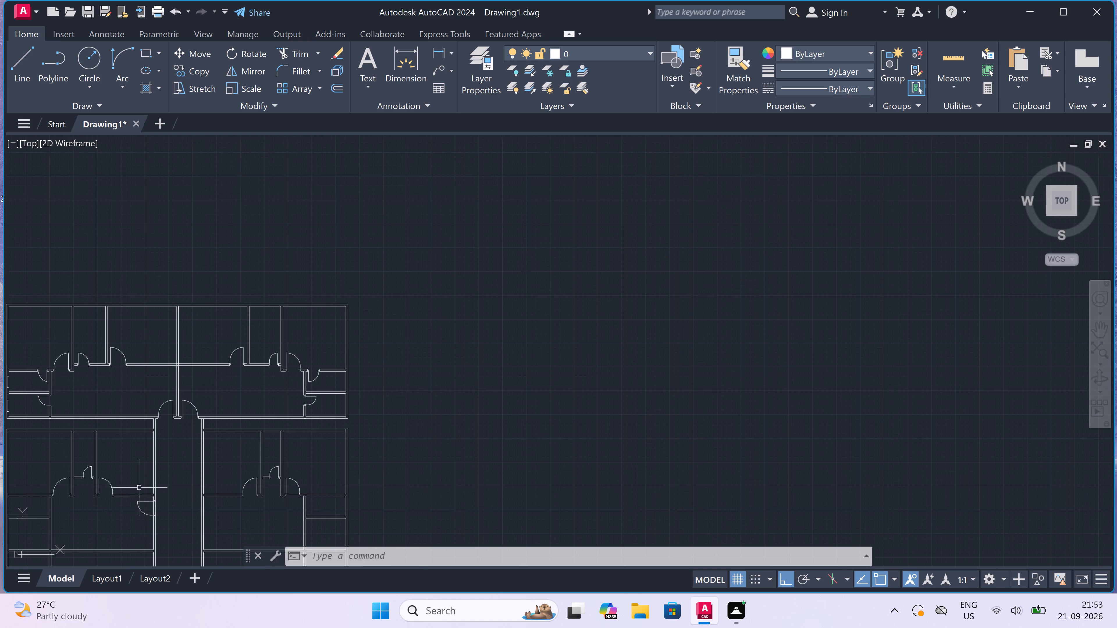
scroll(256, 403, "down", 2)
scroll(142, 463, "up", 5)
scroll(181, 437, "up", 3)
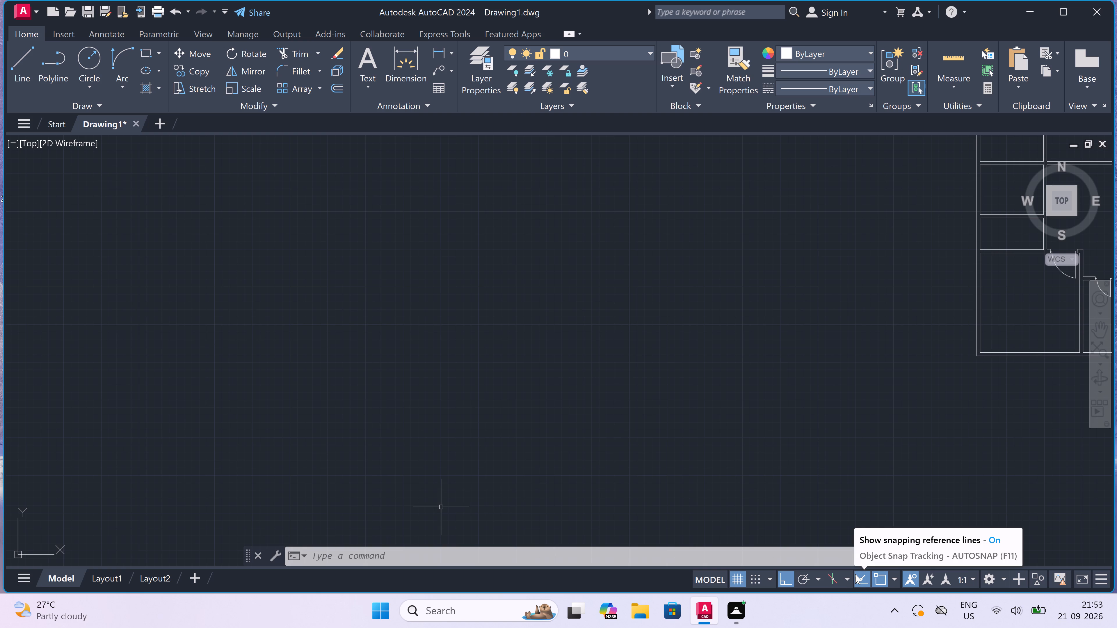
scroll(851, 485, "down", 3)
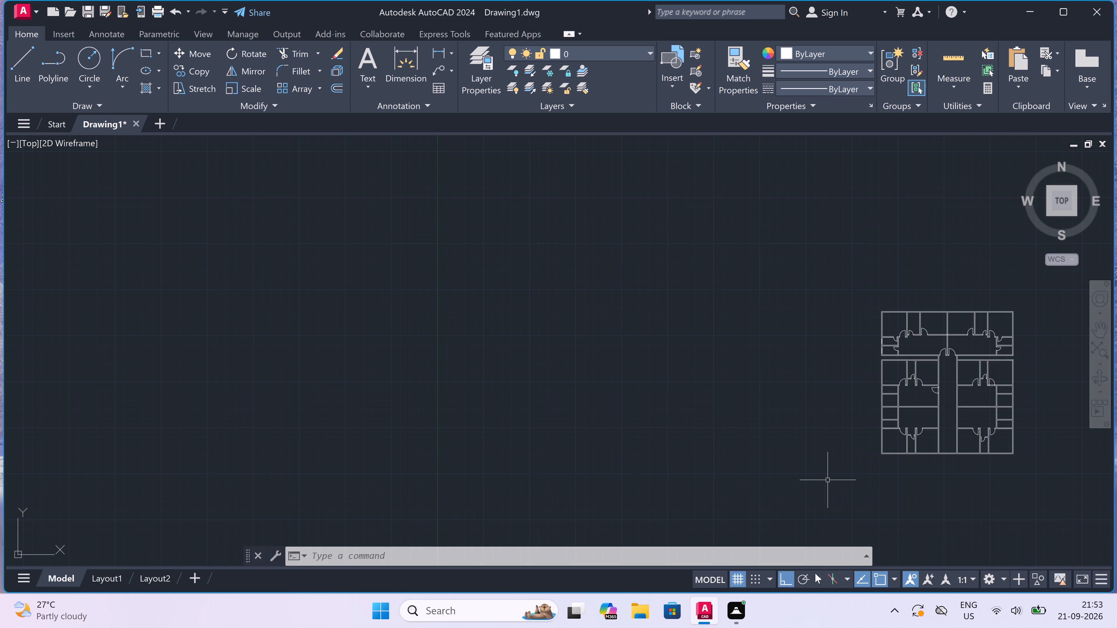
scroll(734, 574, "down", 2)
scroll(628, 402, "down", 2)
scroll(789, 400, "up", 3)
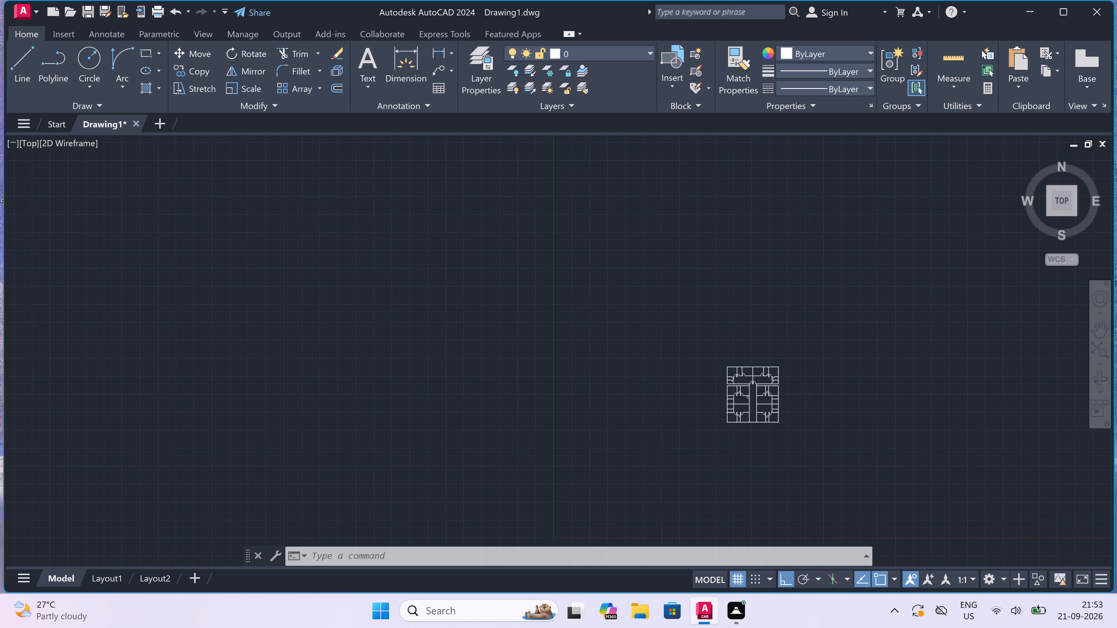
scroll(789, 400, "up", 1)
scroll(691, 460, "up", 3)
scroll(692, 454, "down", 1)
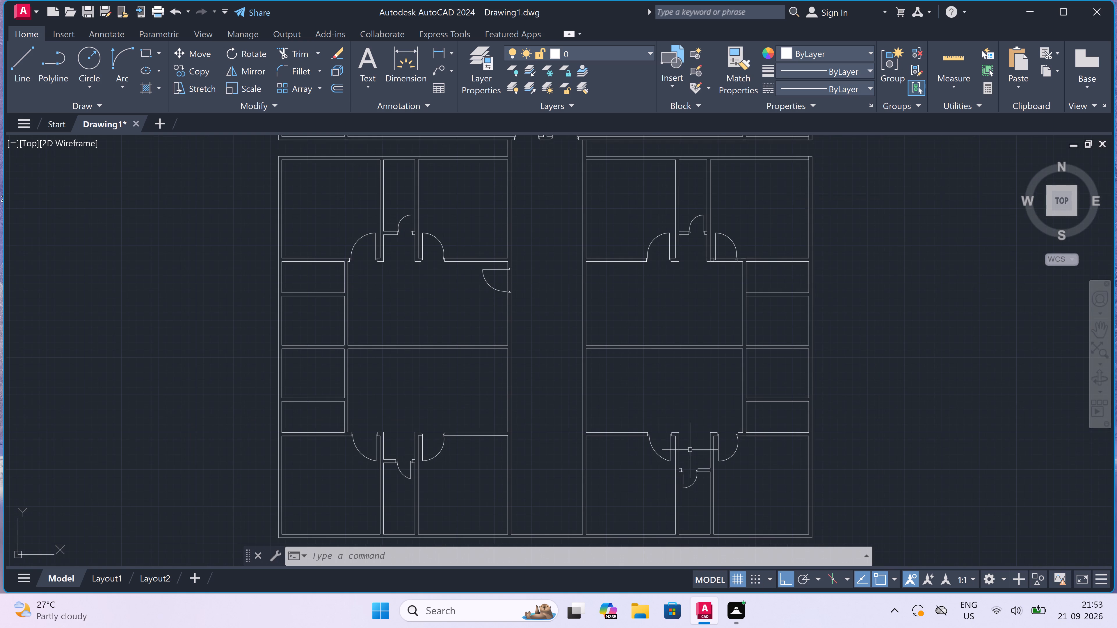
scroll(537, 270, "up", 3)
key("l")
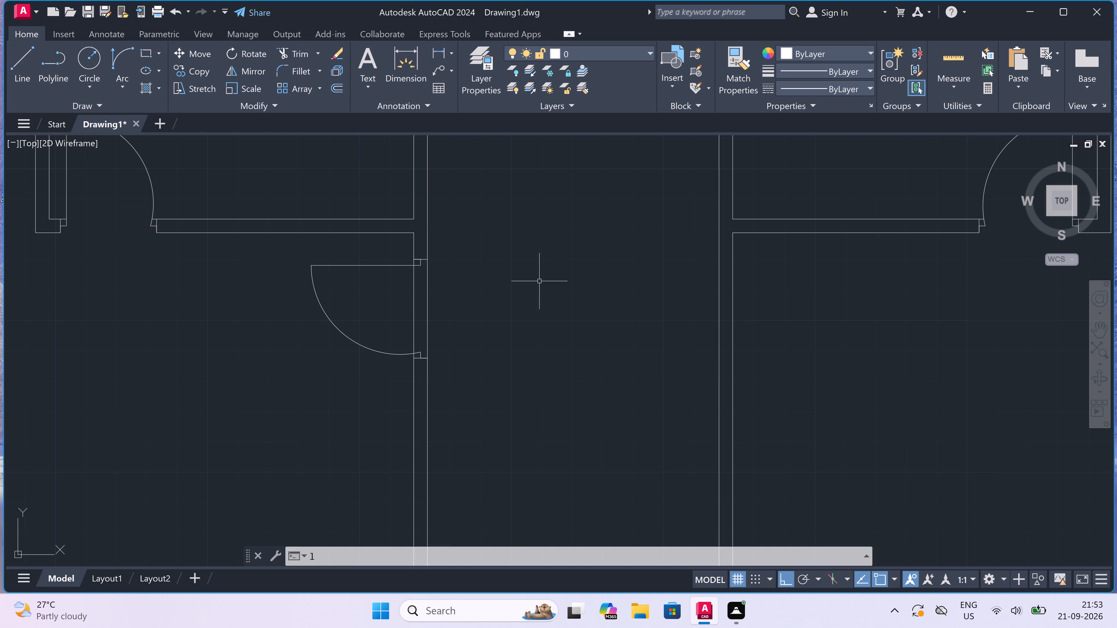
key("space")
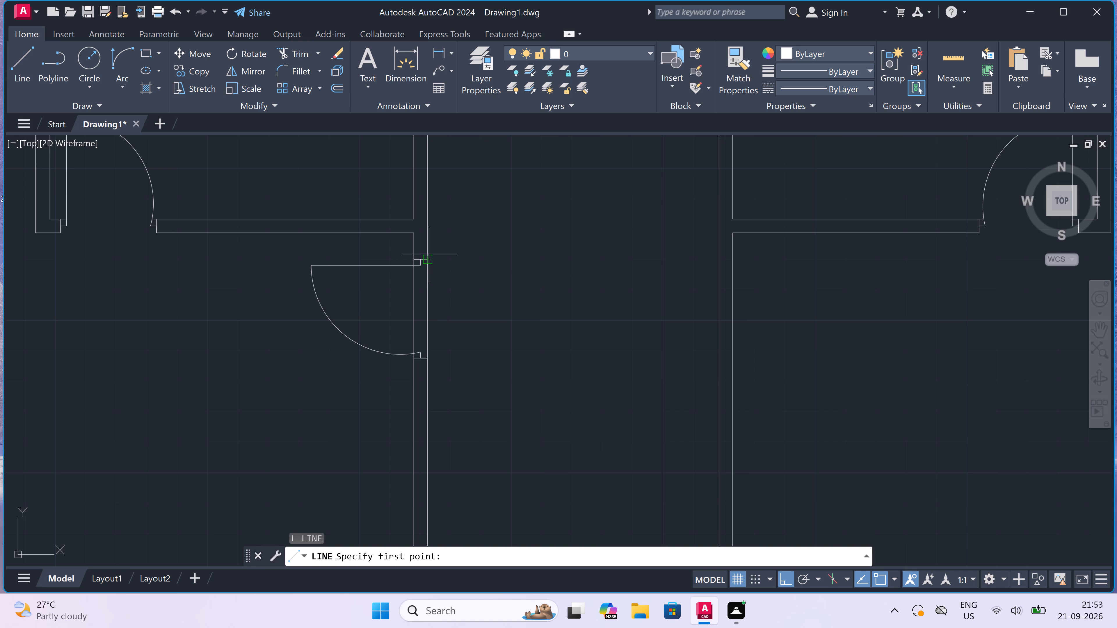
left_click(718, 258)
left_click(734, 258)
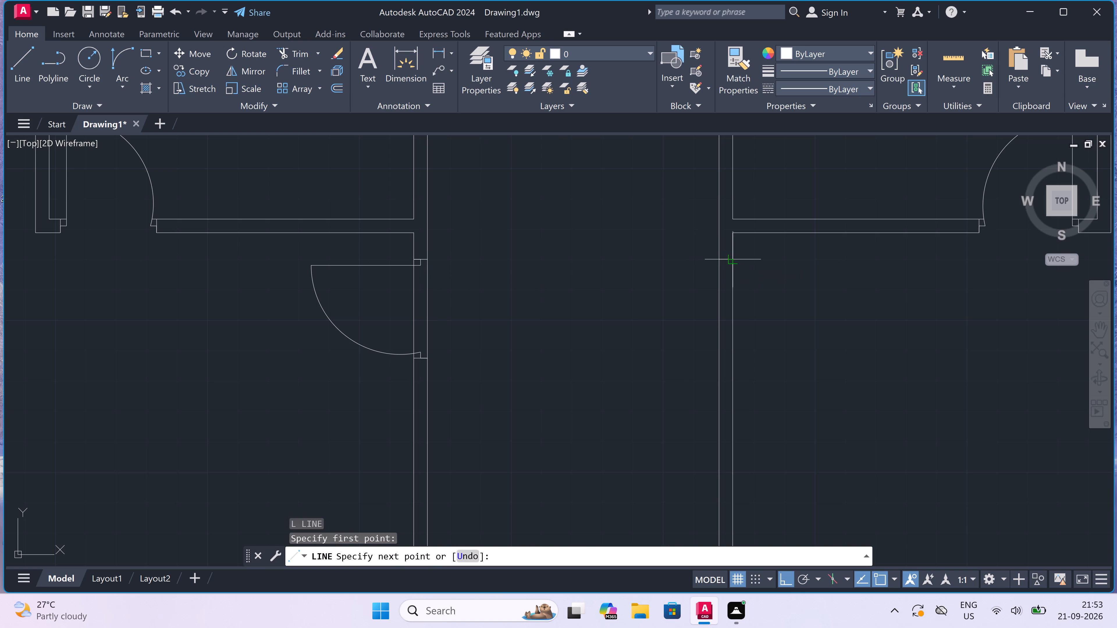
key("Escape")
Draw the lower jamb line across the right wing's corridor wall, with a 2" stop upward from its midpoint.
key("space")
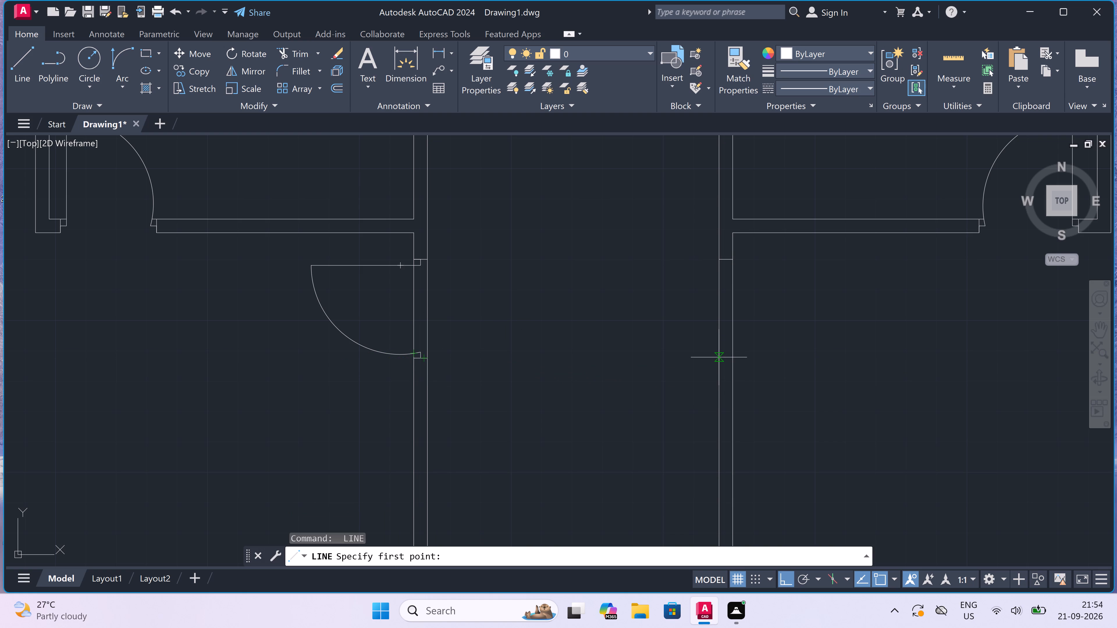
left_click_drag(719, 355, 725, 356)
left_click(731, 356)
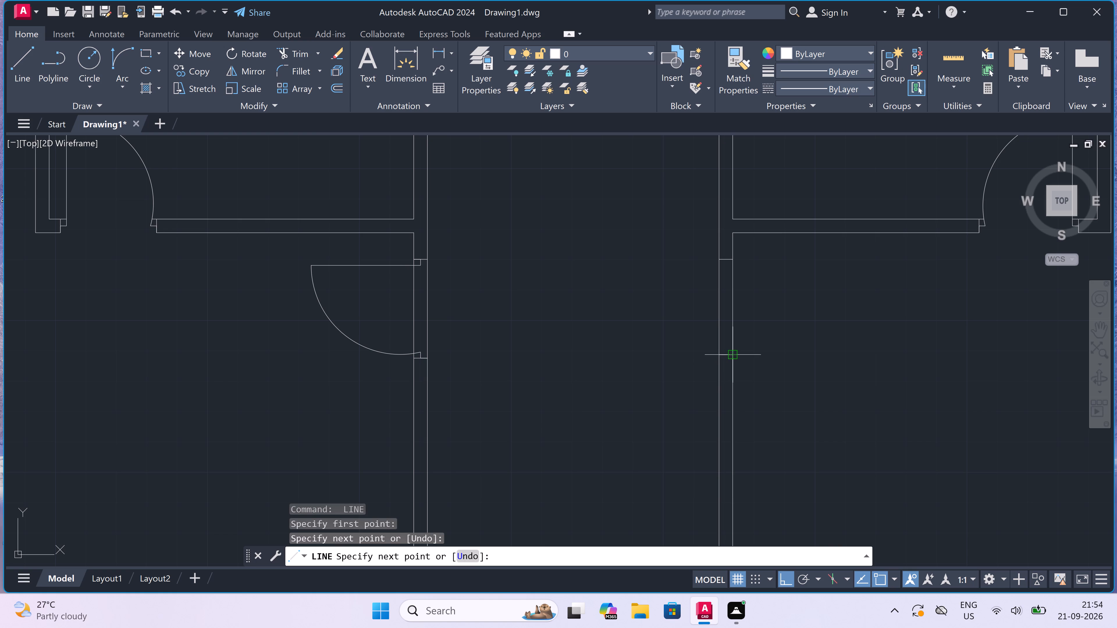
scroll(731, 355, "up", 2)
left_click(715, 352)
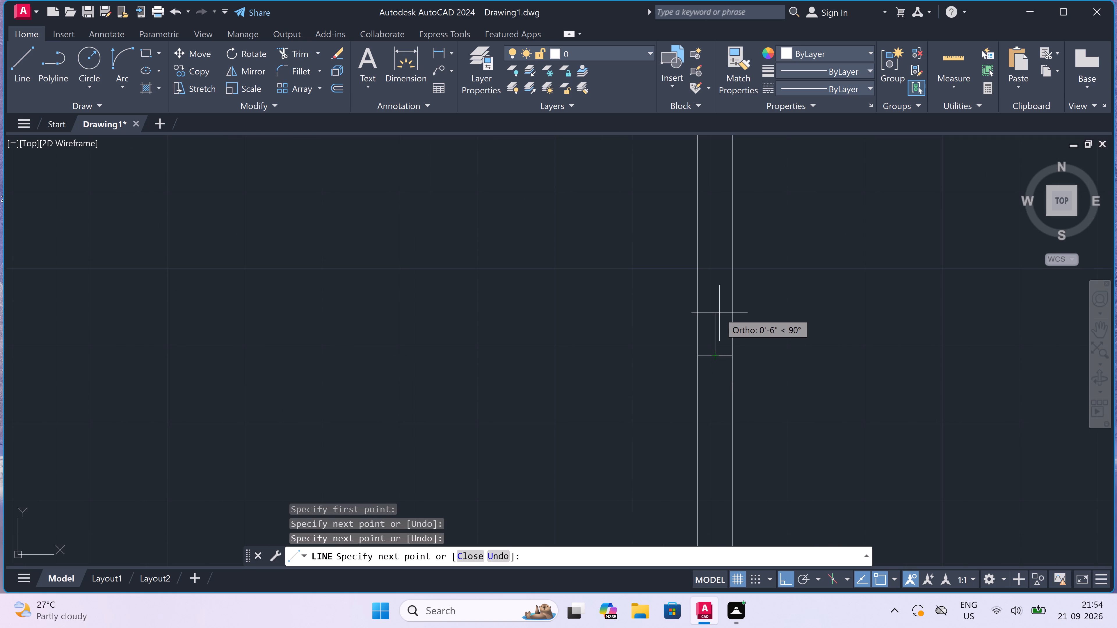
type("2\"")
key("space")
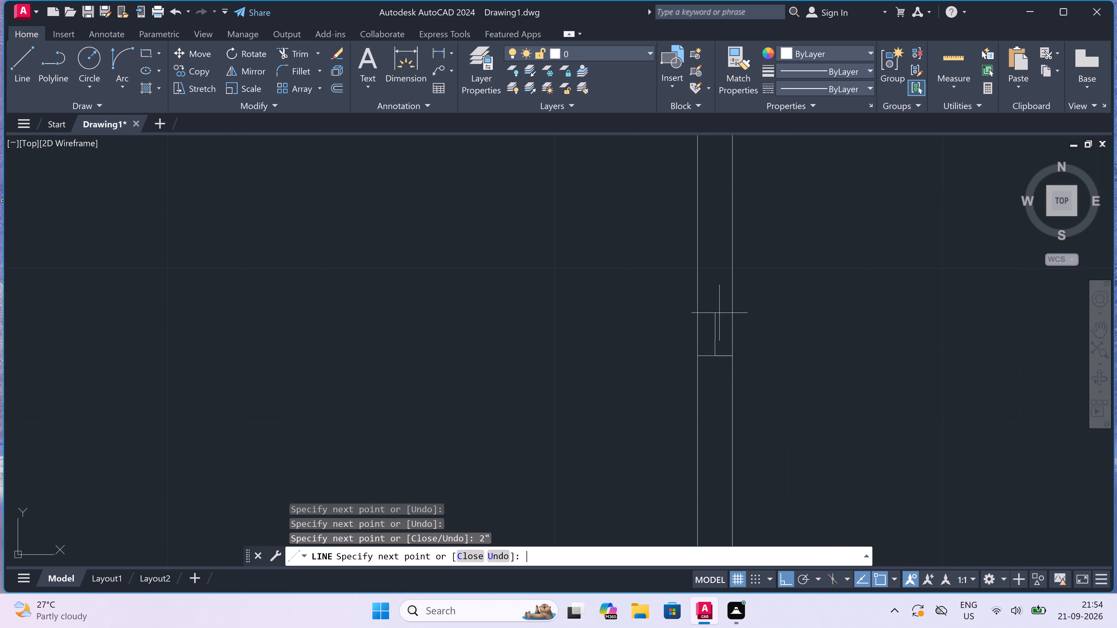
key("Escape")
Draw a 2" stop downward from the midpoint of the upper jamb in the right wing's corridor wall.
scroll(609, 395, "down", 2)
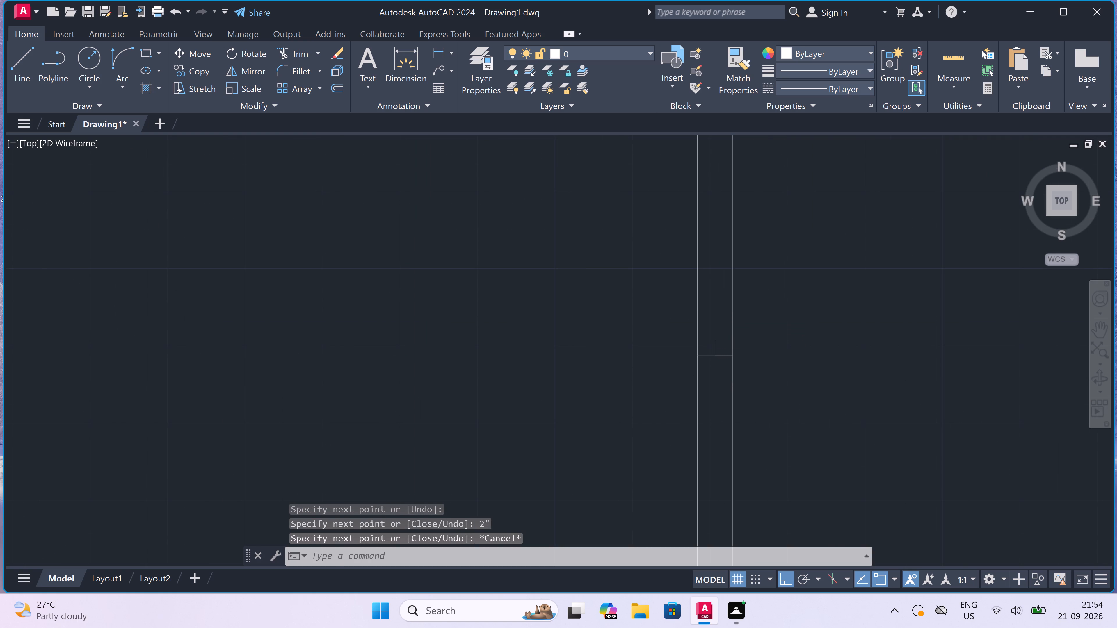
scroll(624, 369, "down", 1)
scroll(634, 328, "up", 2)
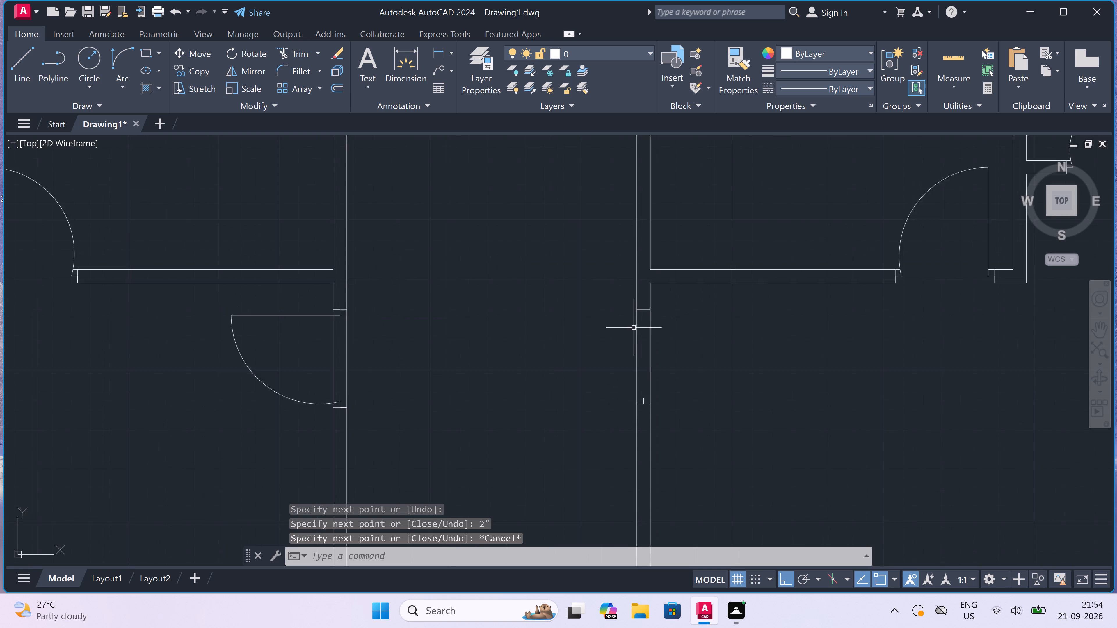
key("space")
scroll(646, 295, "up", 1)
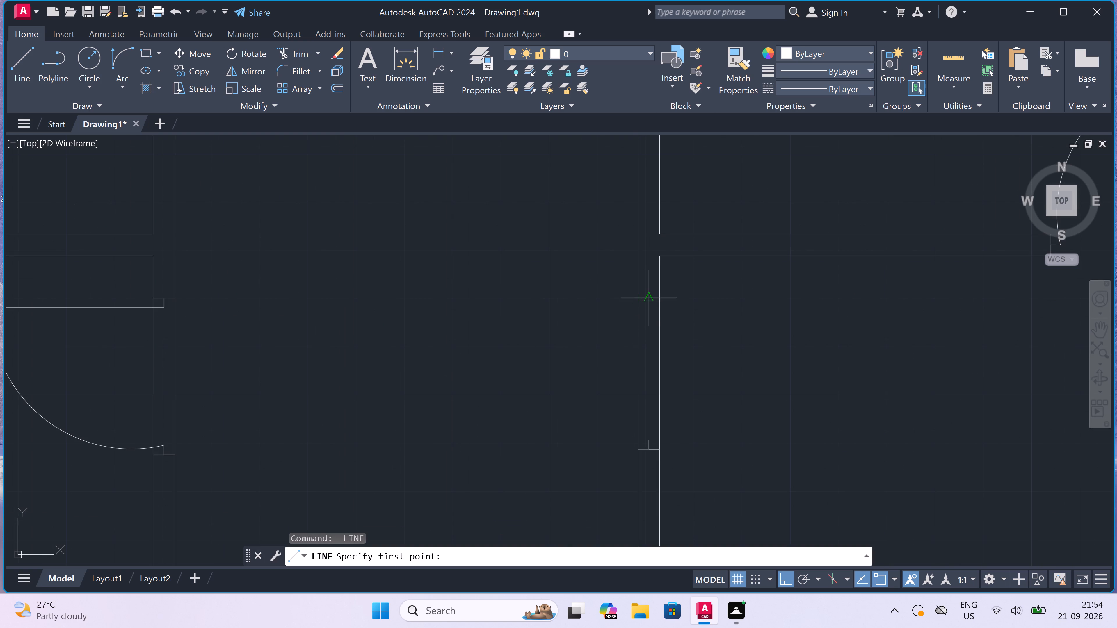
left_click_drag(649, 298, 648, 302)
type("2\"")
key("space")
key("Escape")
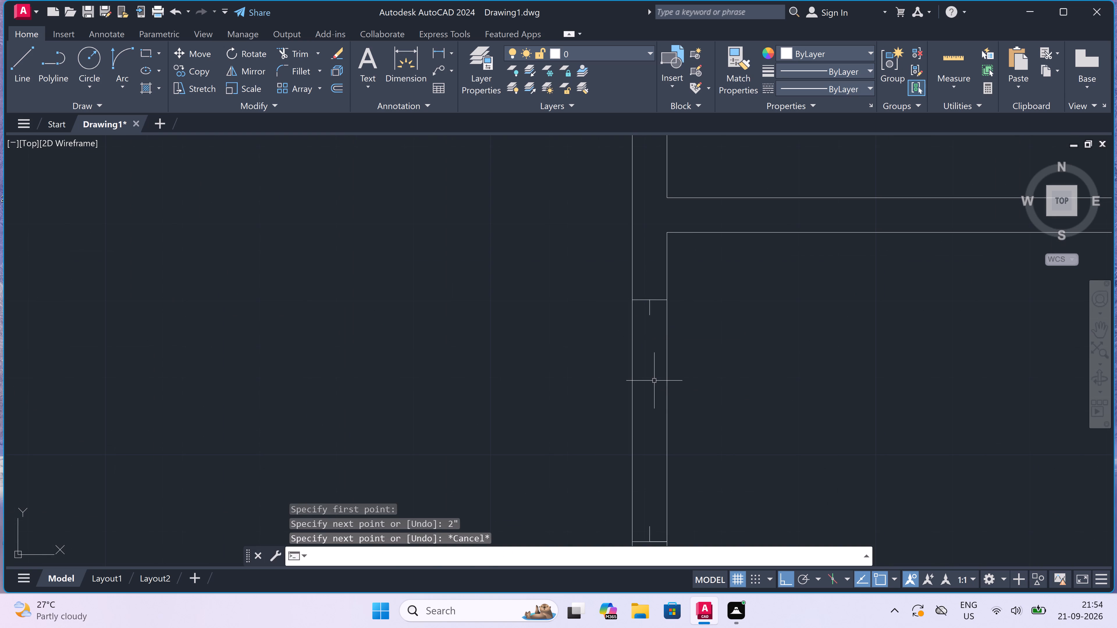
Draw a 3' door leaf from the end of the upper stop horizontally into the right wing's room.
key("space")
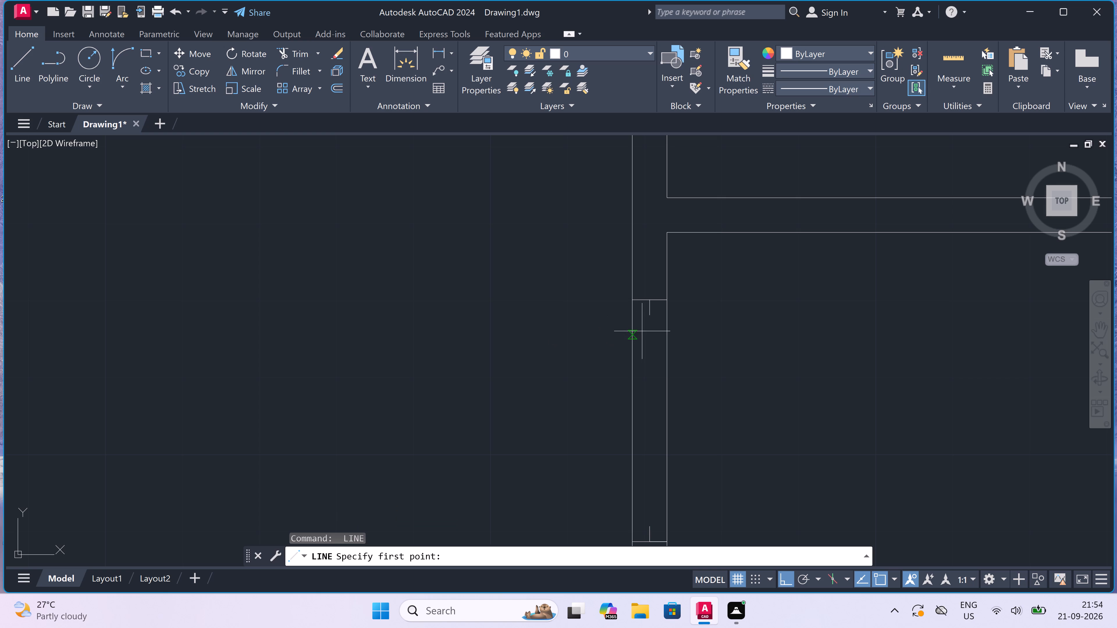
left_click(655, 307)
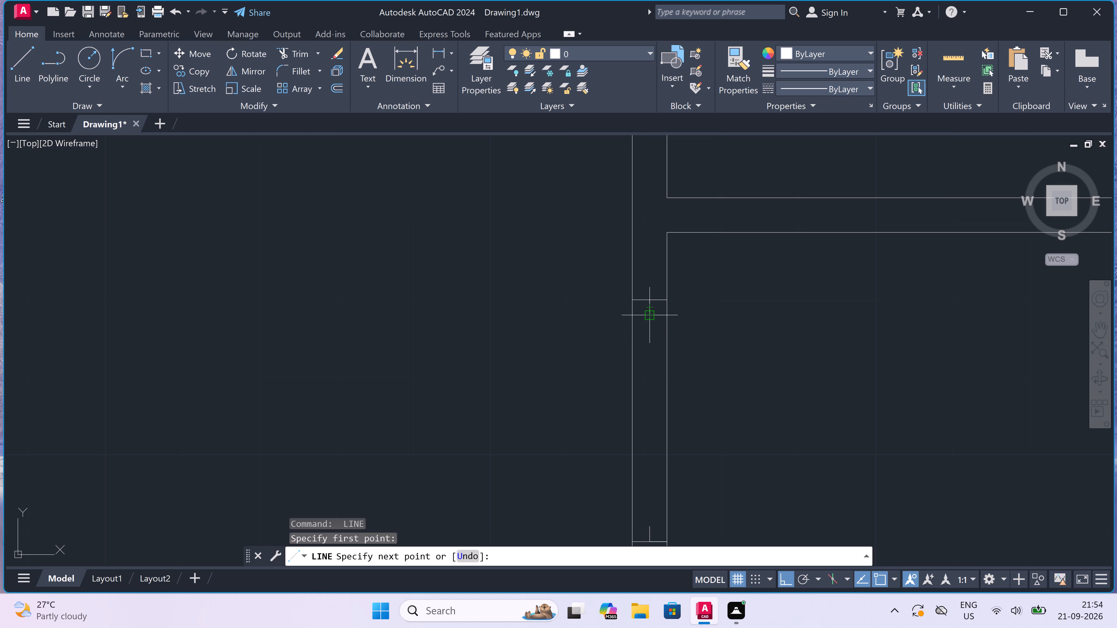
left_click(650, 319)
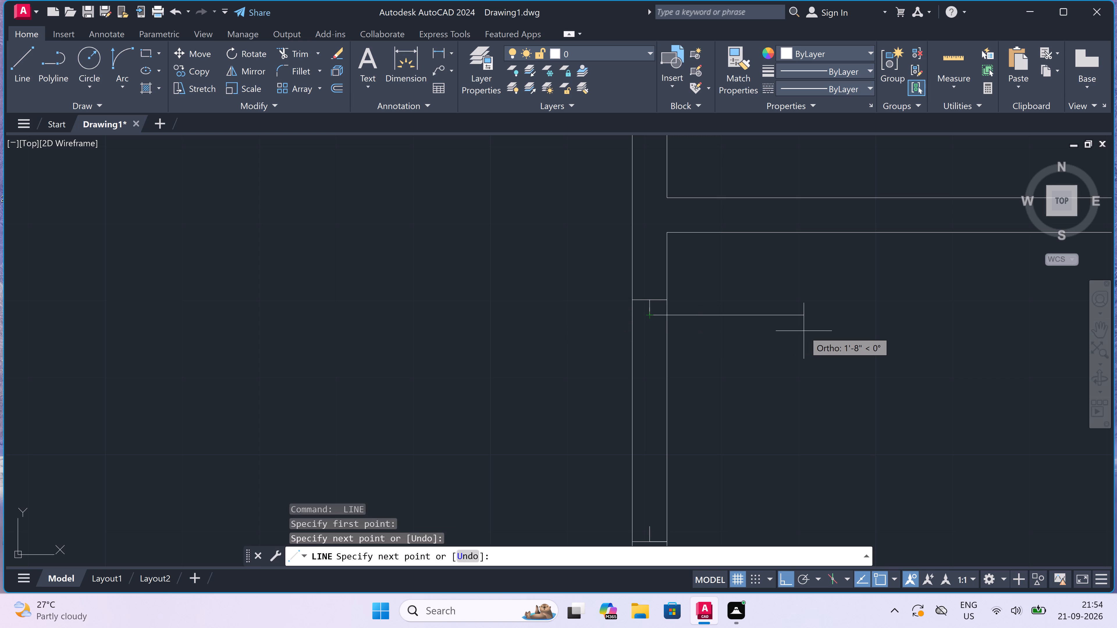
type("3'")
key("space")
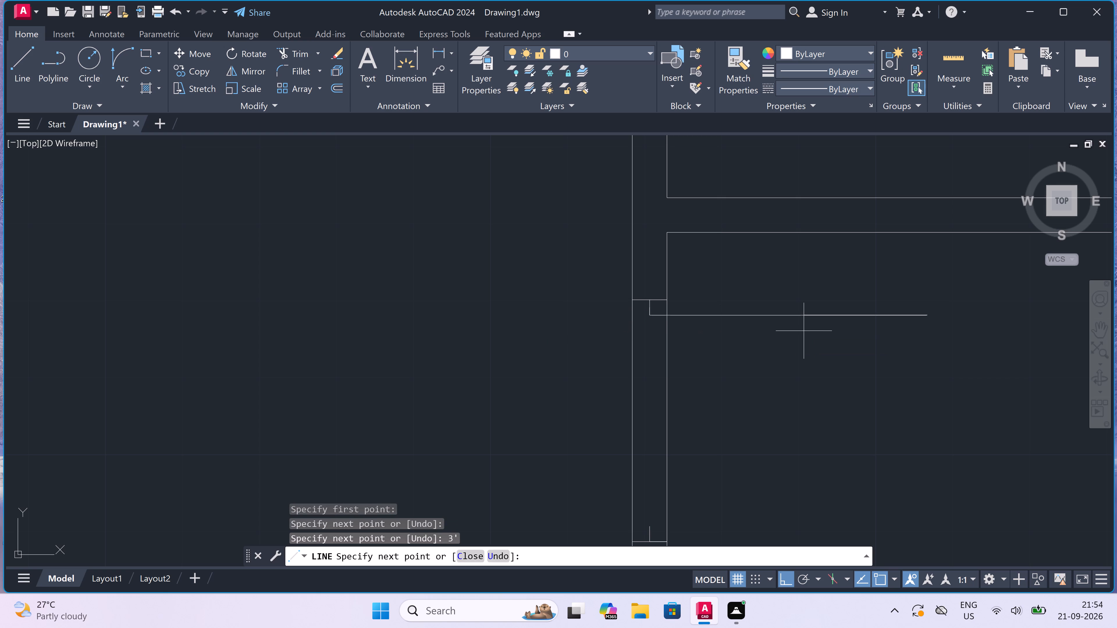
key("Escape")
Draw the door swing arc from the end of the lower jamb's stop to the free end of the right wing door's leaf.
left_click(120, 44)
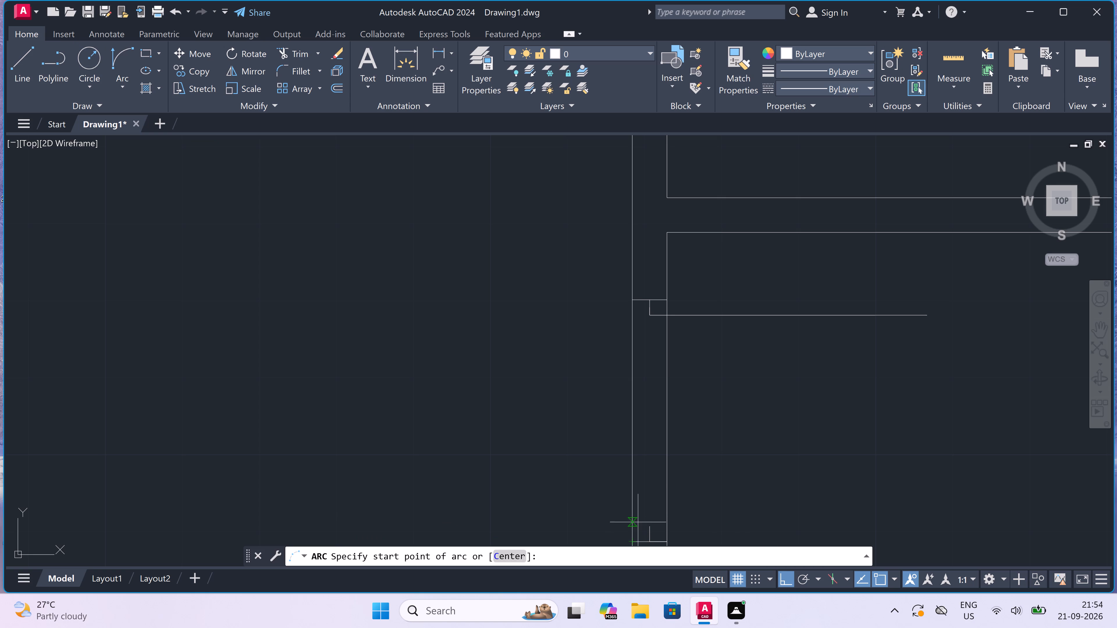
left_click_drag(654, 525, 657, 523)
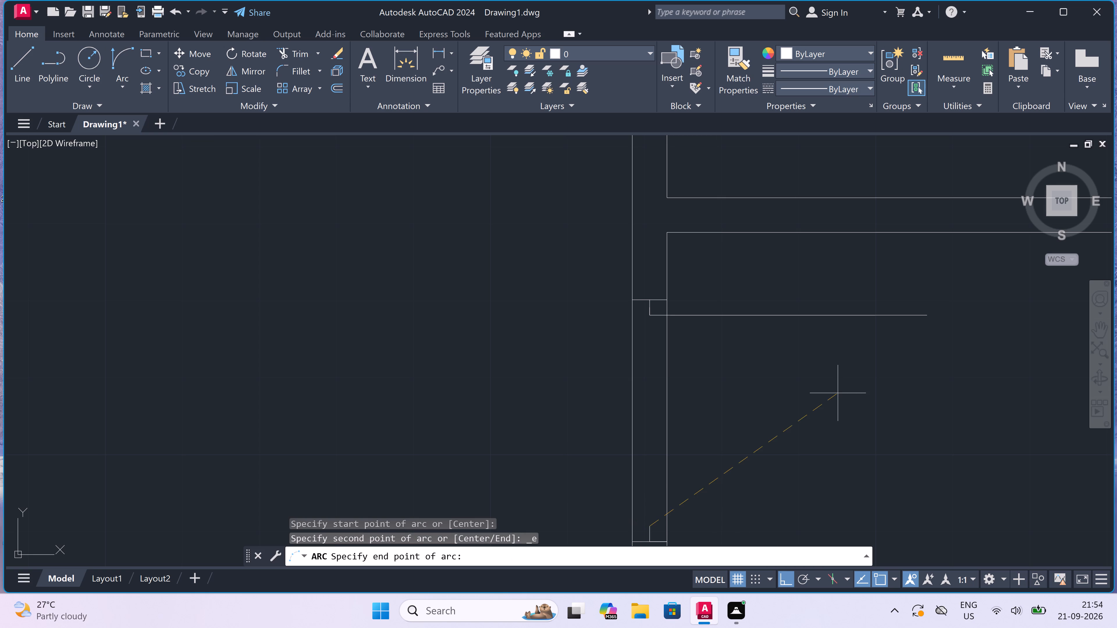
left_click(926, 315)
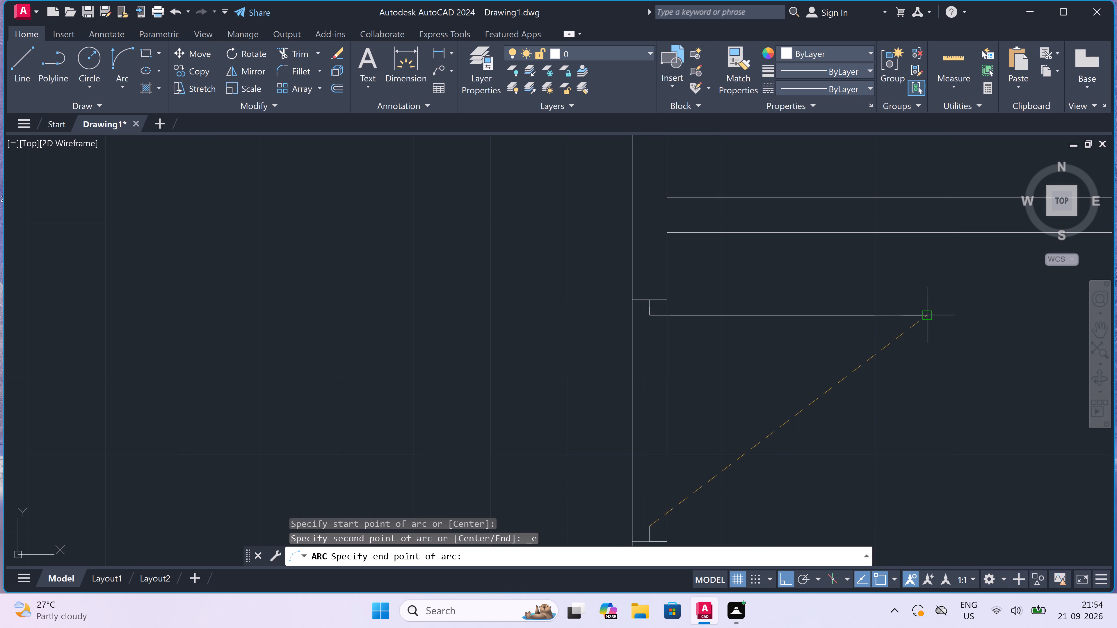
double_click(962, 381)
Trim the corridor wall lines between the jambs of both the right and left wing doors to open the doorways.
scroll(769, 338, "down", 3)
scroll(771, 346, "up", 1)
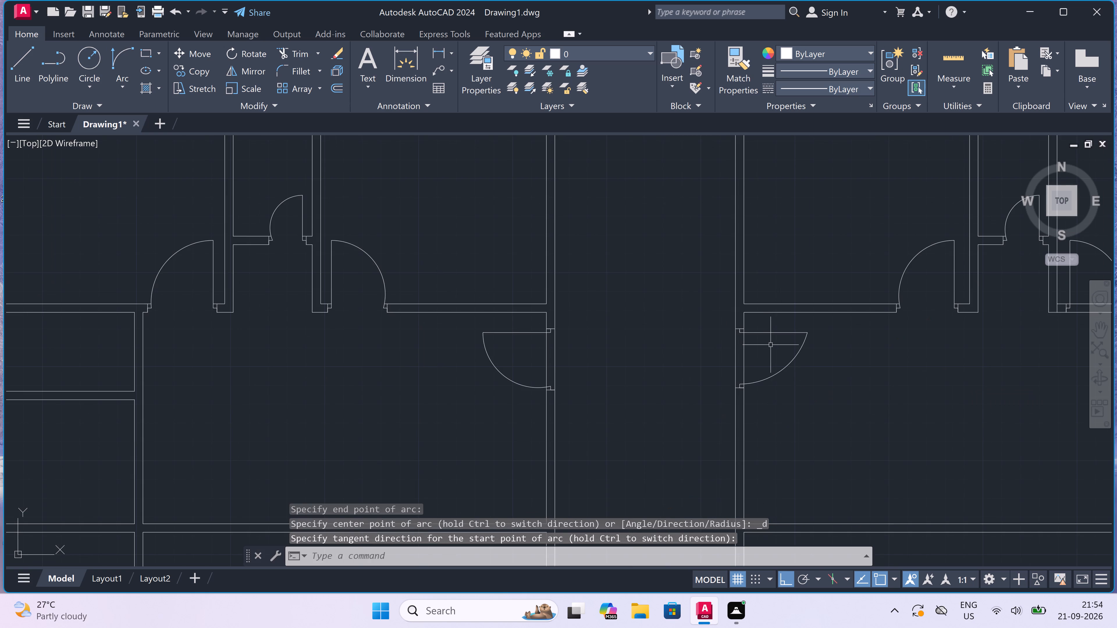
type("tr")
key("space")
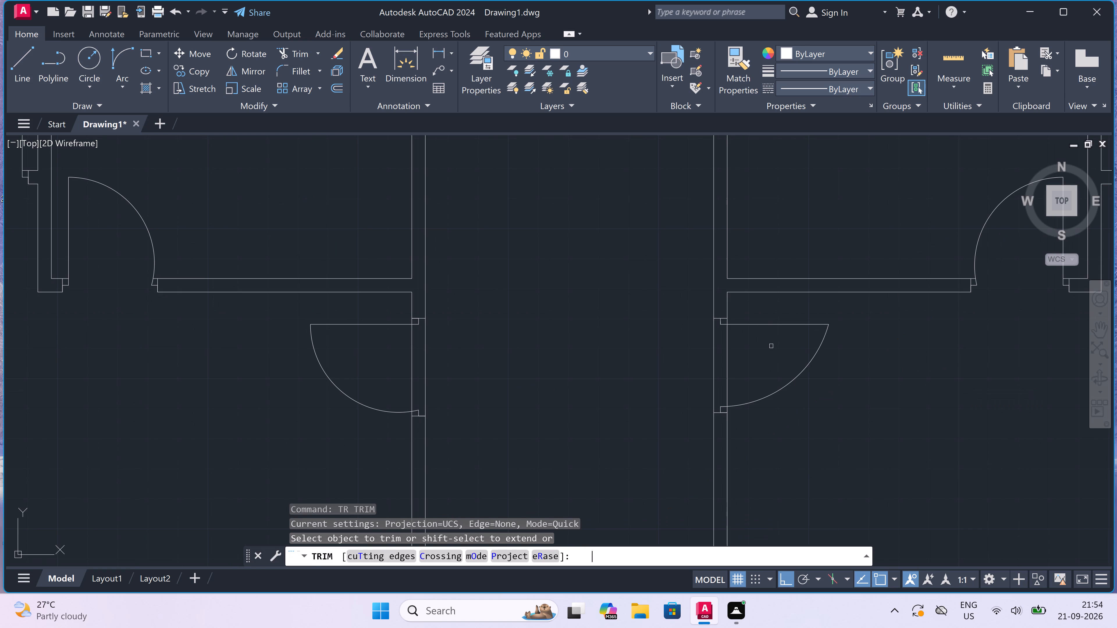
left_click(771, 346)
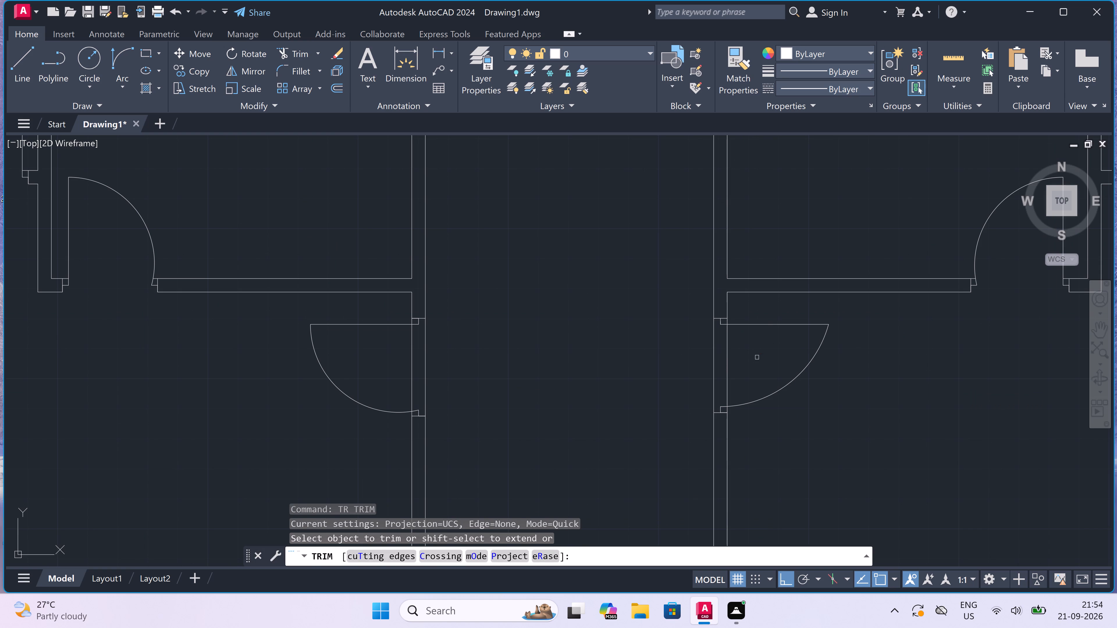
double_click(757, 357)
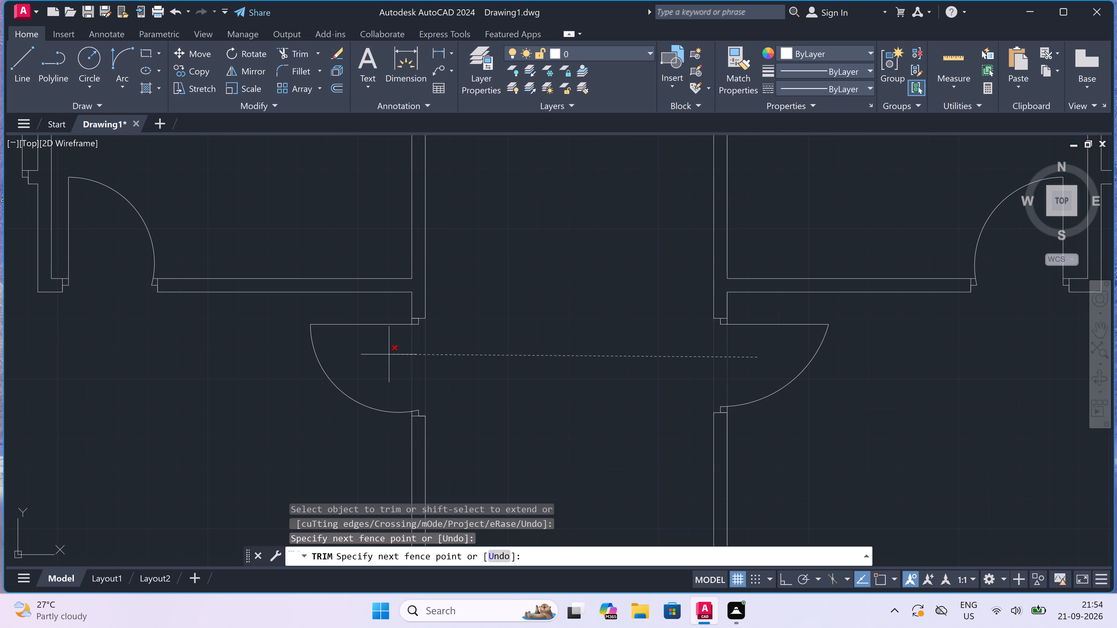
left_click(384, 356)
scroll(515, 325, "down", 5)
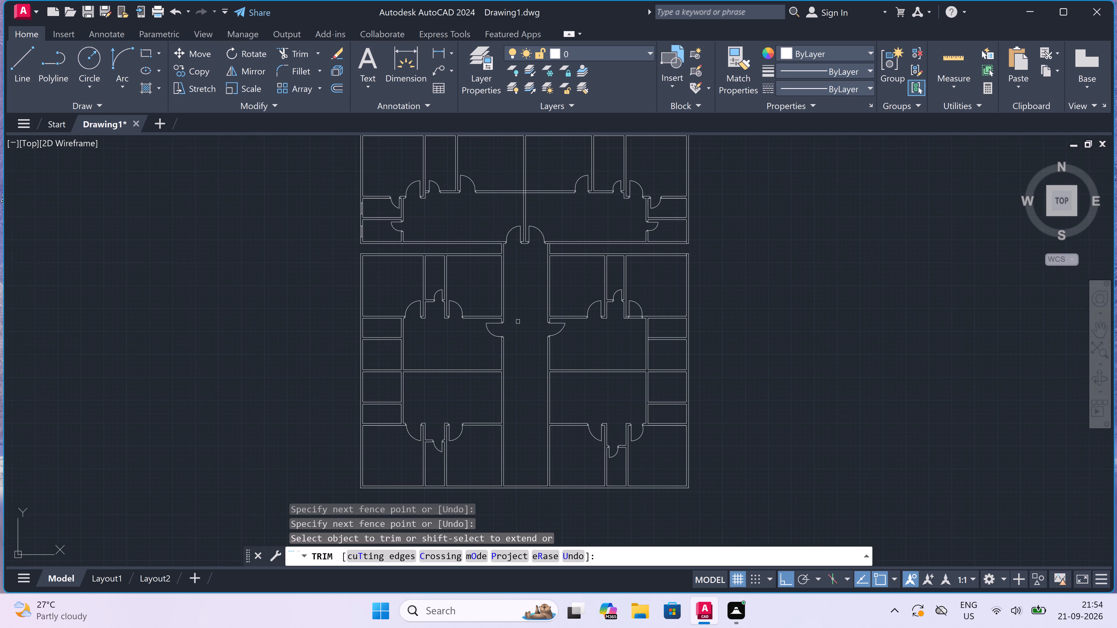
key("Escape")
Draw a horizontal line across the corridor between both corridor walls' room-side faces, just above the bottom rooms' upper walls.
scroll(518, 322, "down", 1)
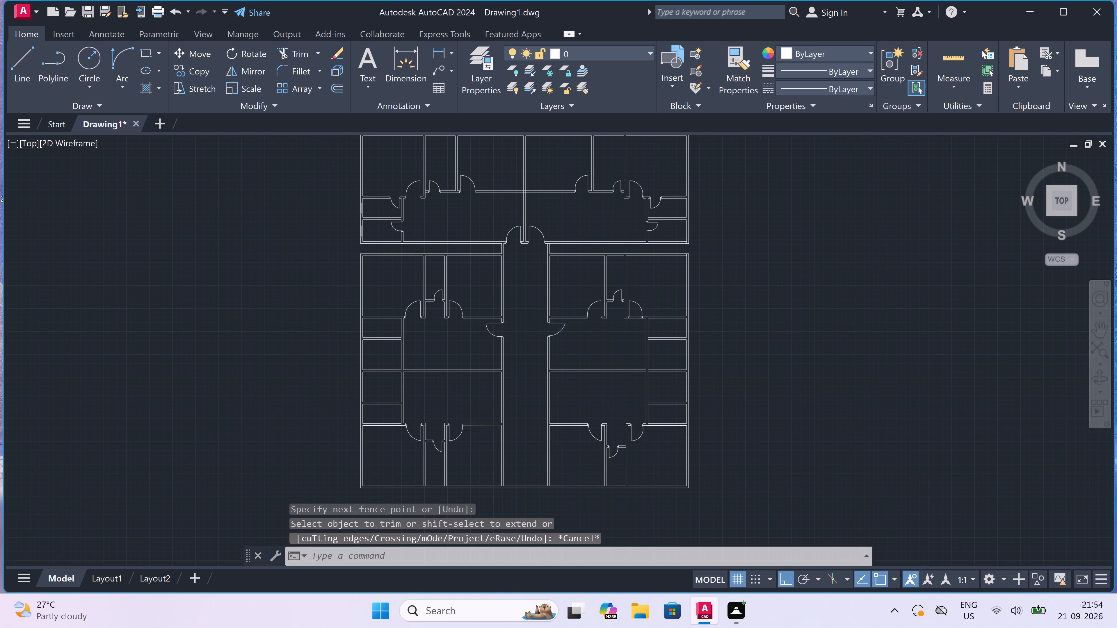
scroll(527, 370, "up", 2)
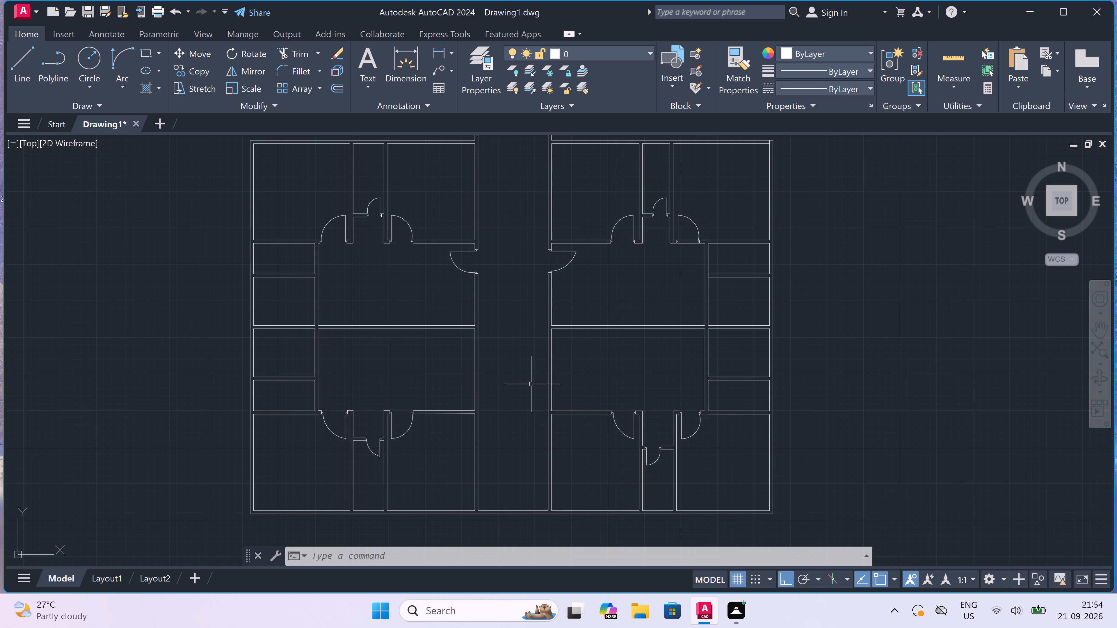
scroll(530, 402, "up", 2)
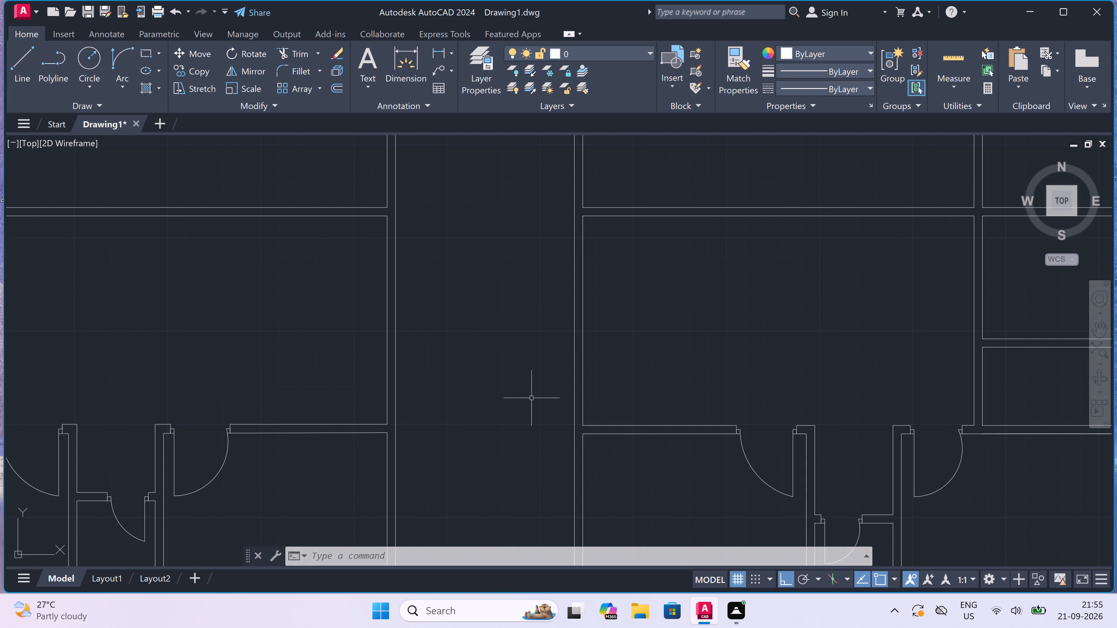
scroll(532, 395, "up", 1)
type("l")
key("space")
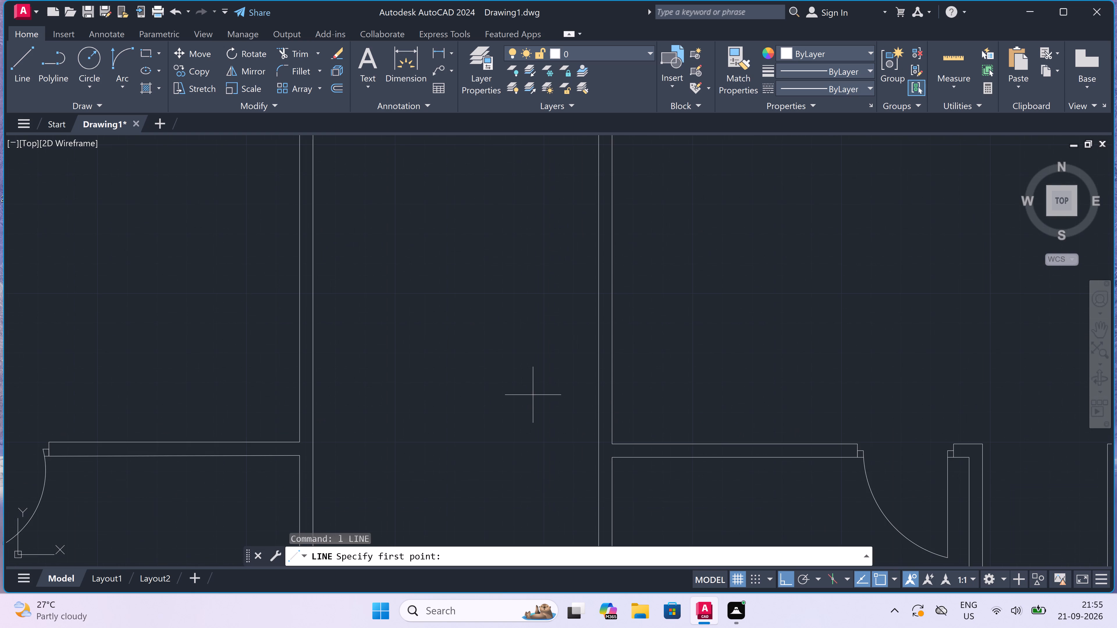
left_click(611, 422)
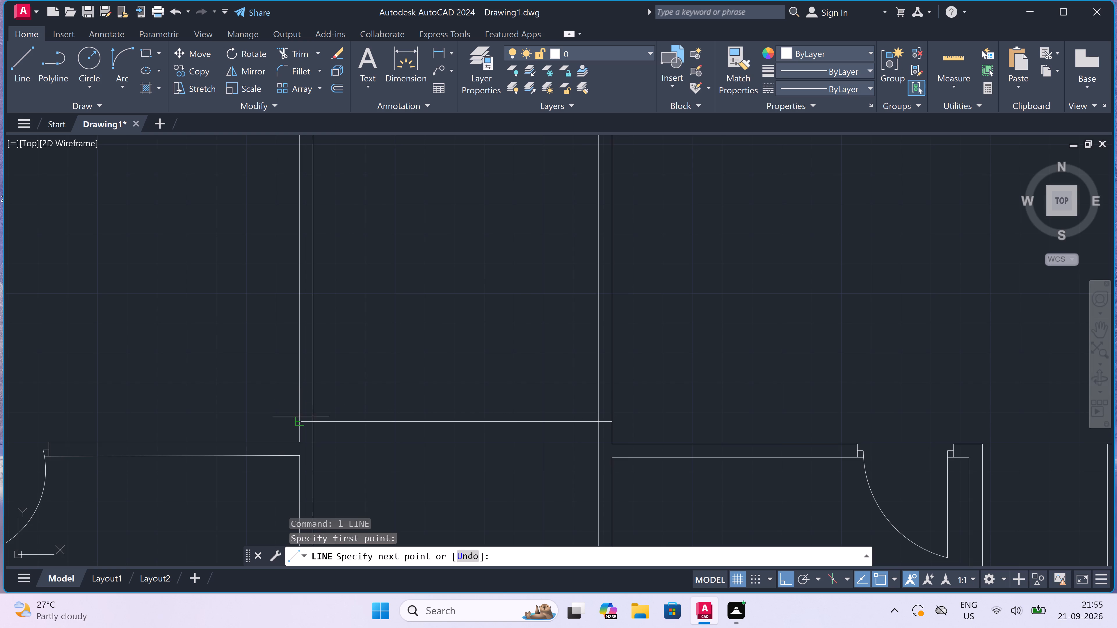
left_click(302, 424)
key("Escape")
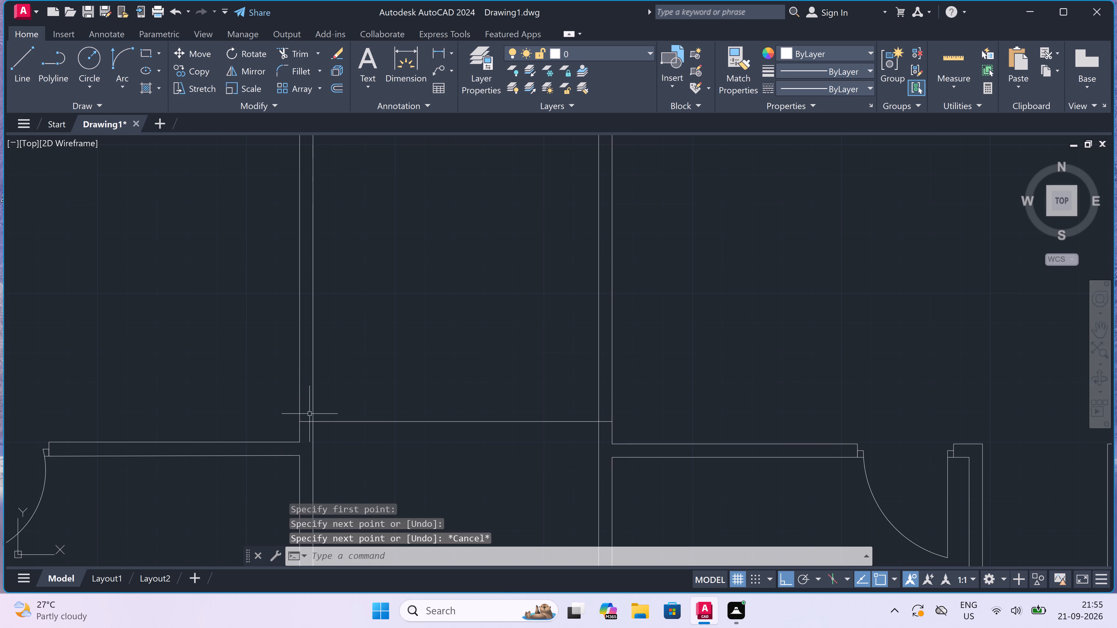
Trim the line's middle span inside the corridor, leaving a lower jamb within each corridor wall.
key("t")
key("r")
key("space")
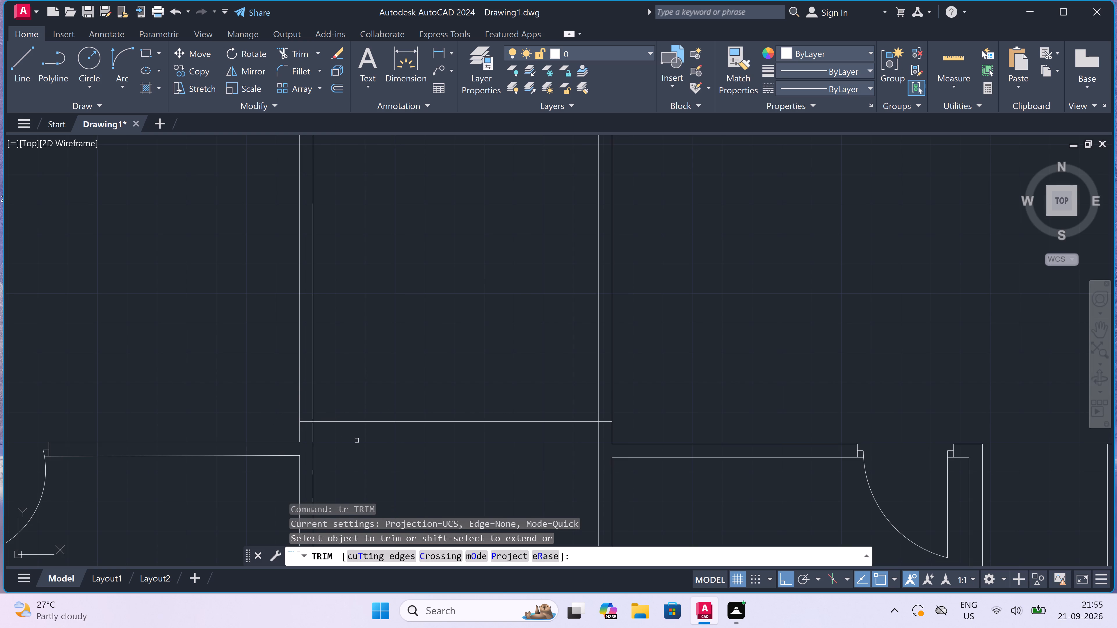
left_click_drag(364, 433, 373, 418)
left_click(387, 383)
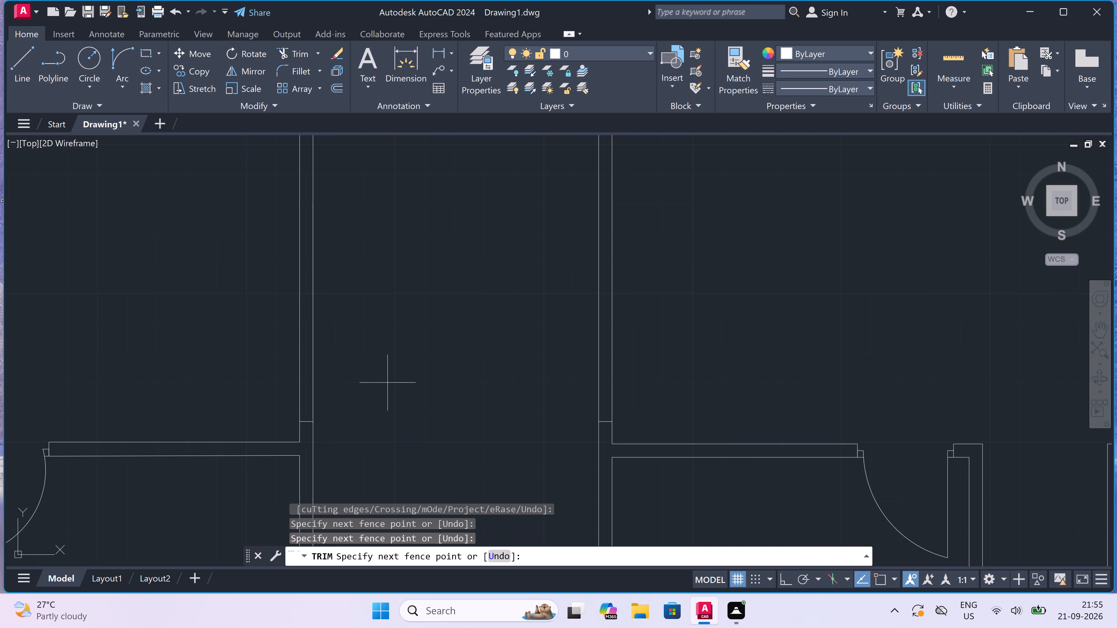
key("Escape")
From the midpoint of the right wing's new lower jamb, draw a 2" stop upward and a 3' door leaf into the room.
key("l")
key("space")
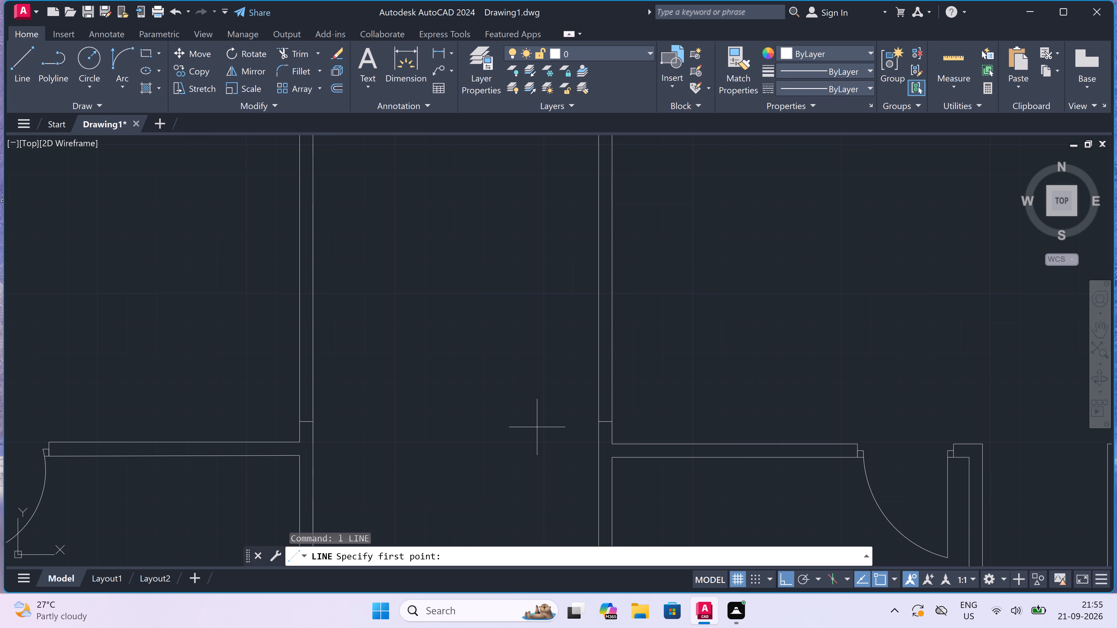
left_click(604, 422)
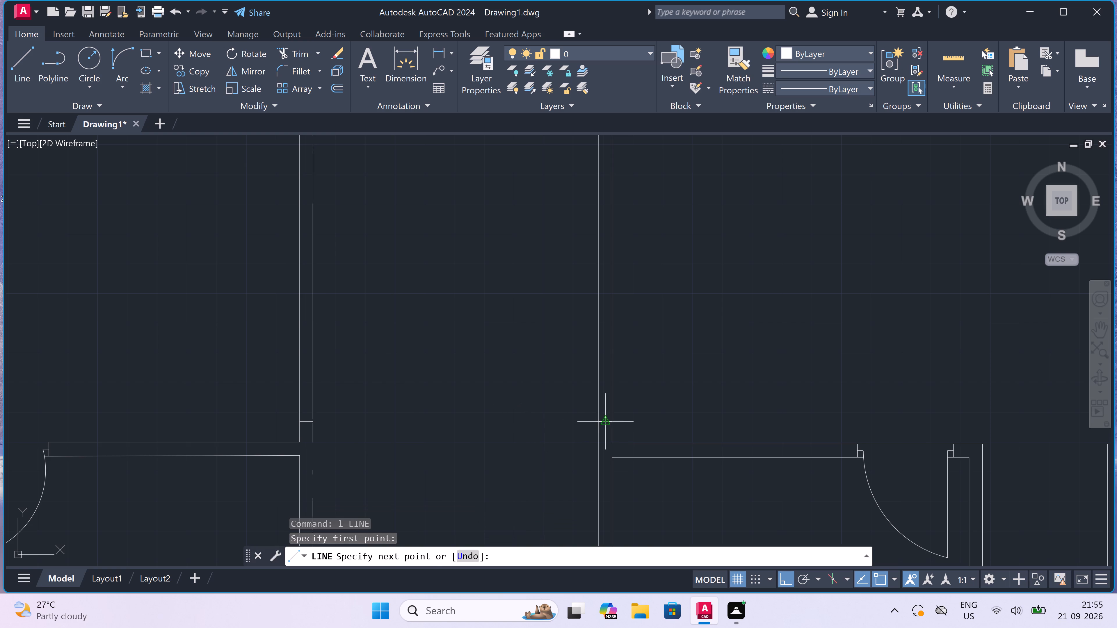
type("2\"")
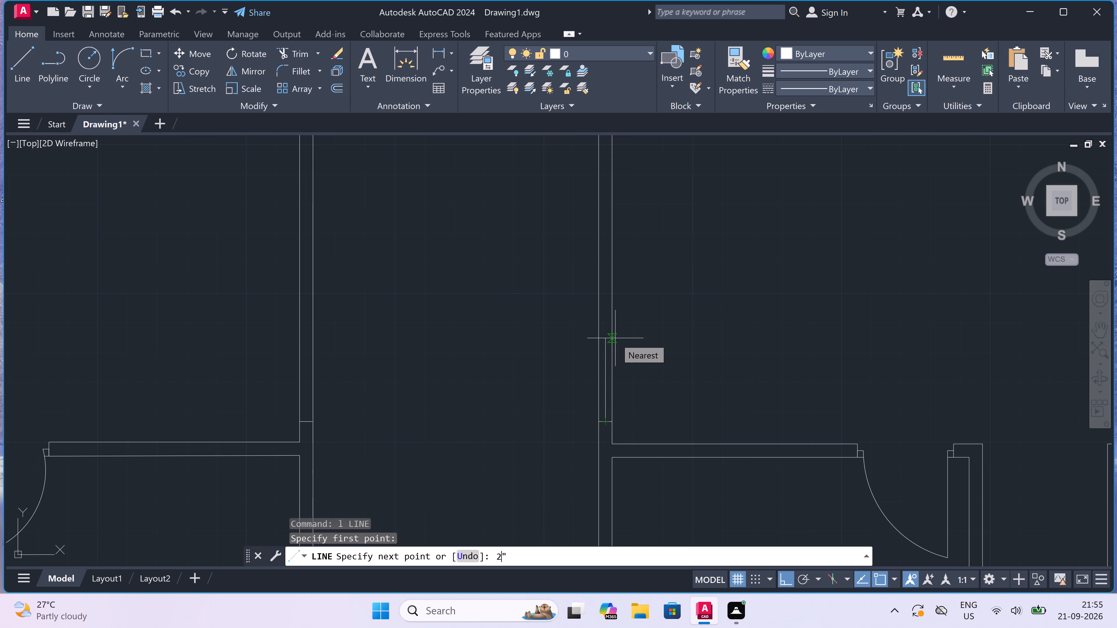
key("space")
type("3'")
key("space")
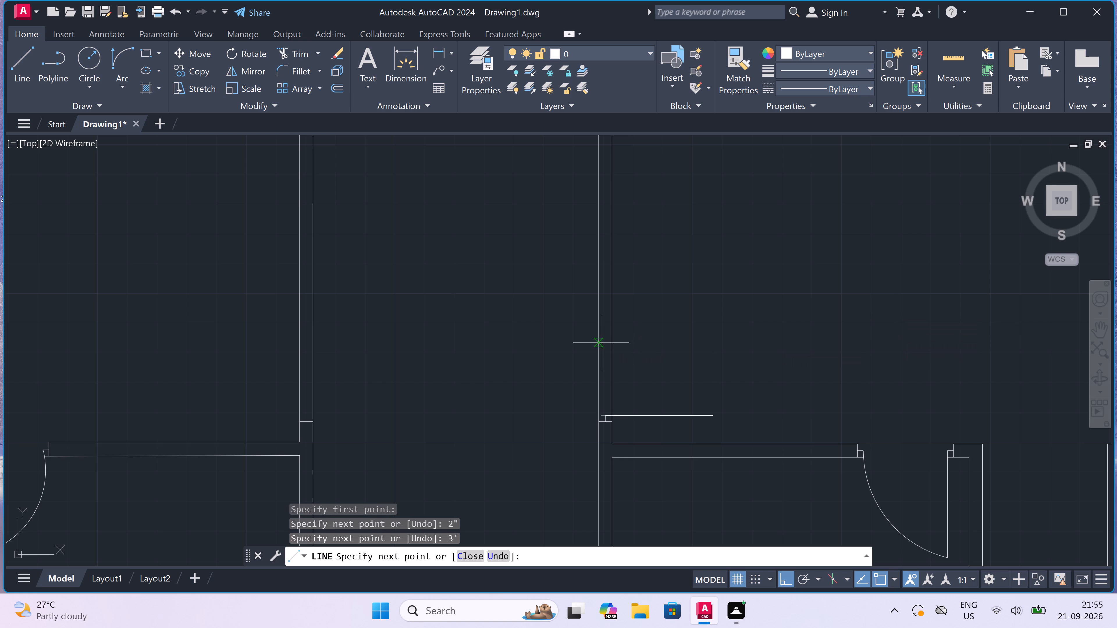
scroll(586, 345, "down", 2)
scroll(631, 293, "up", 1)
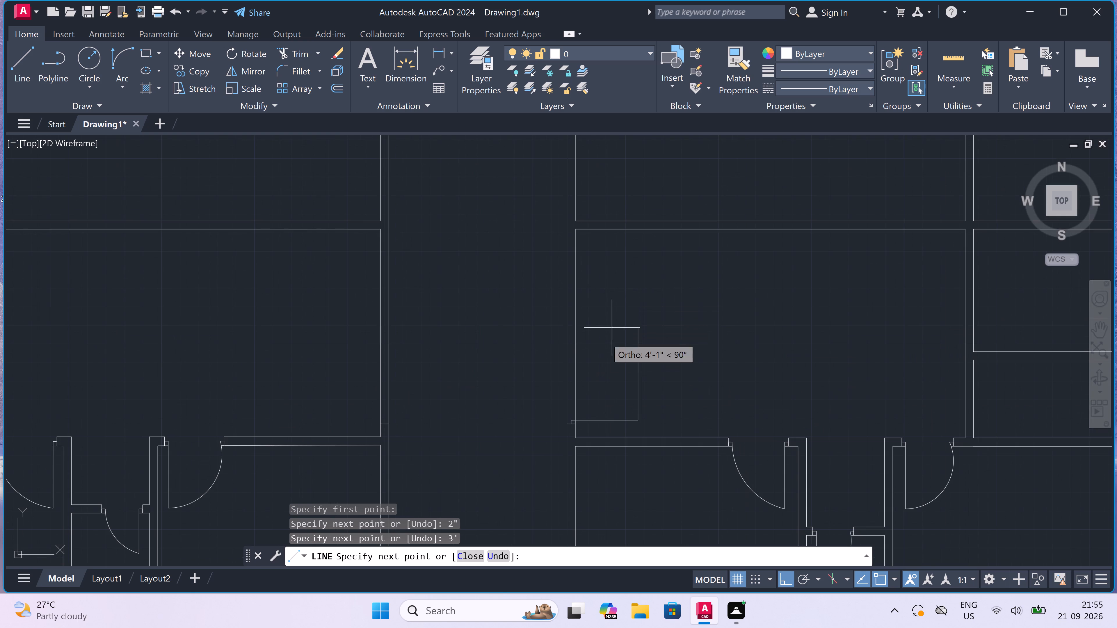
scroll(567, 433, "up", 3)
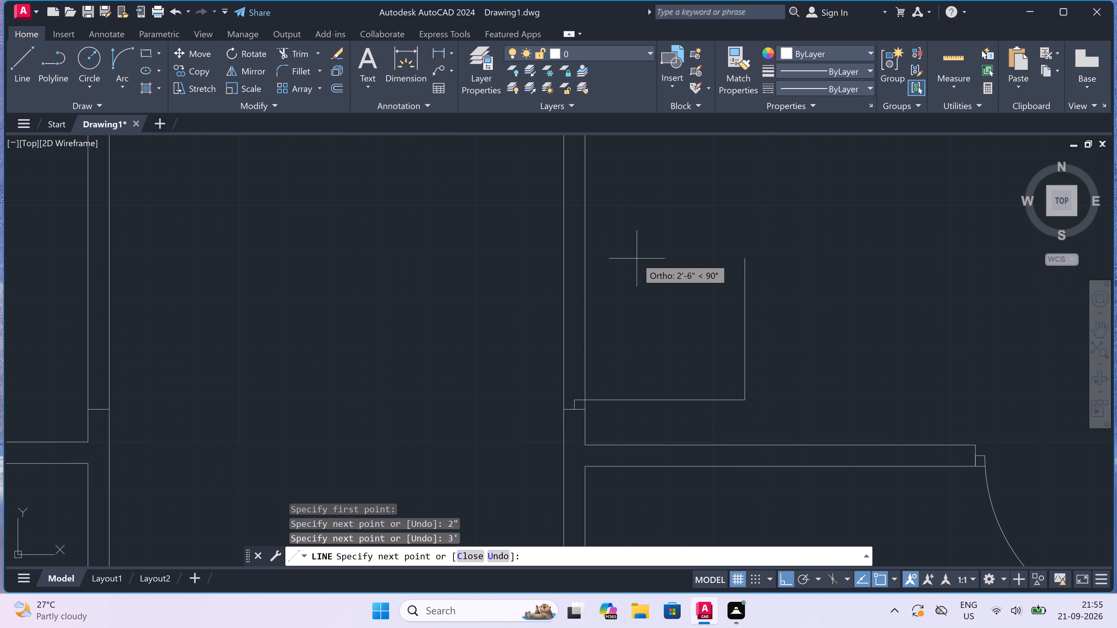
key("Escape")
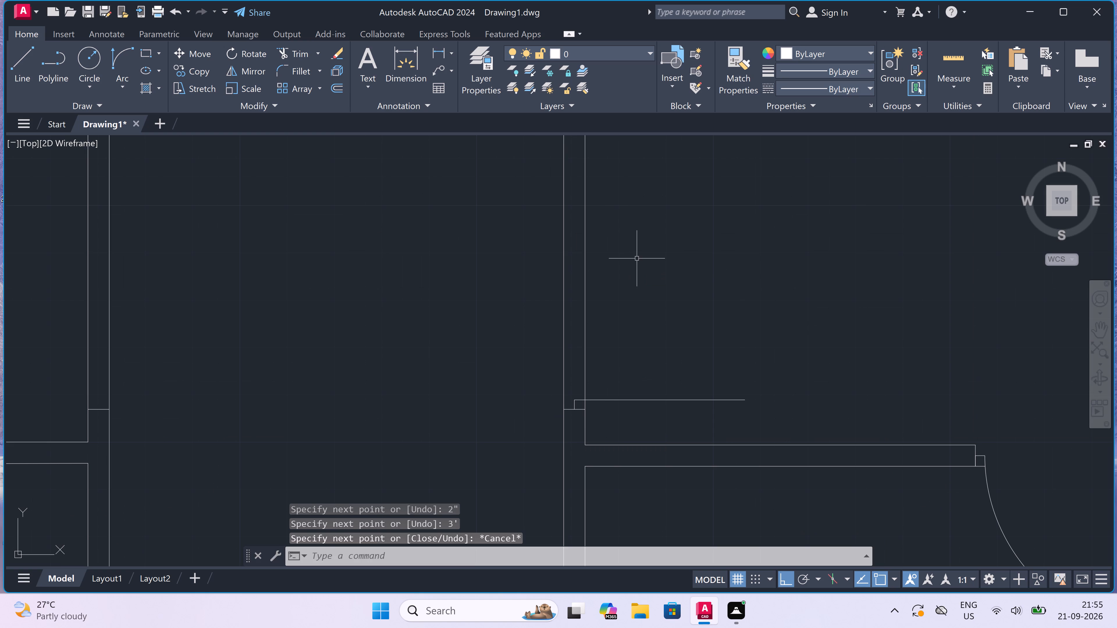
From the midpoint of the left wing's new lower jamb, draw a 2" stop upward and a 3' door leaf into the room.
scroll(613, 290, "down", 2)
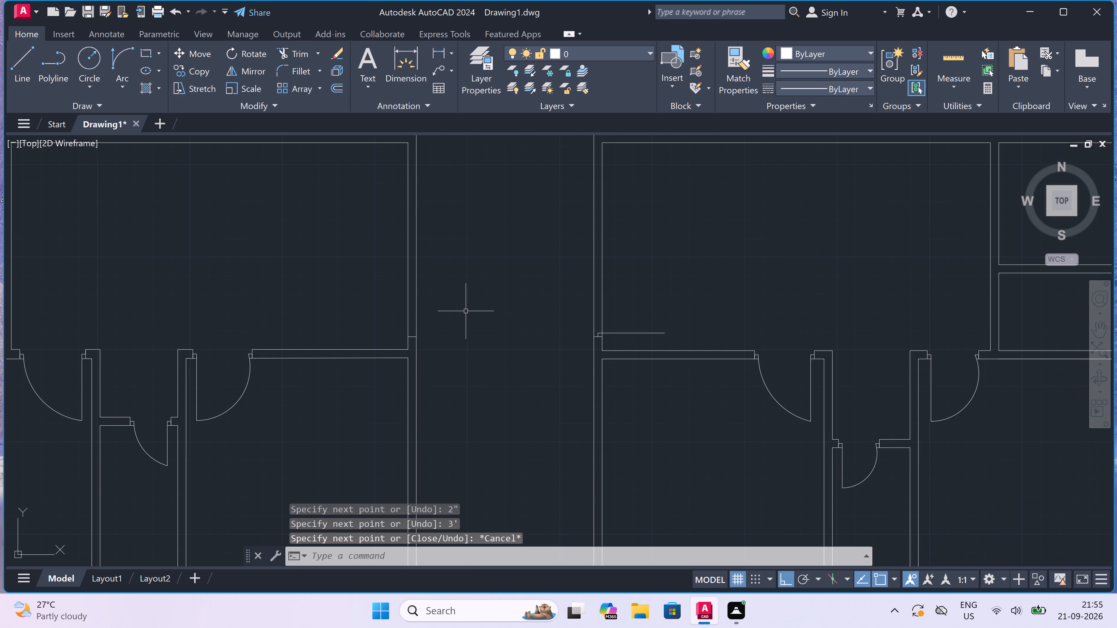
key("space")
scroll(410, 311, "up", 2)
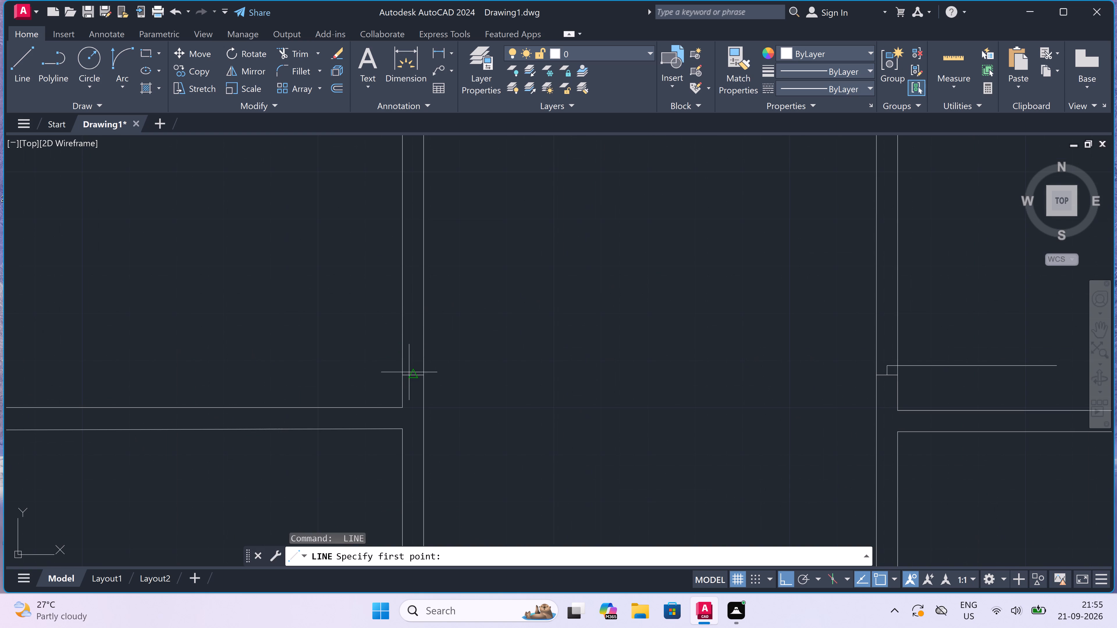
left_click(410, 374)
type("2\"")
key("space")
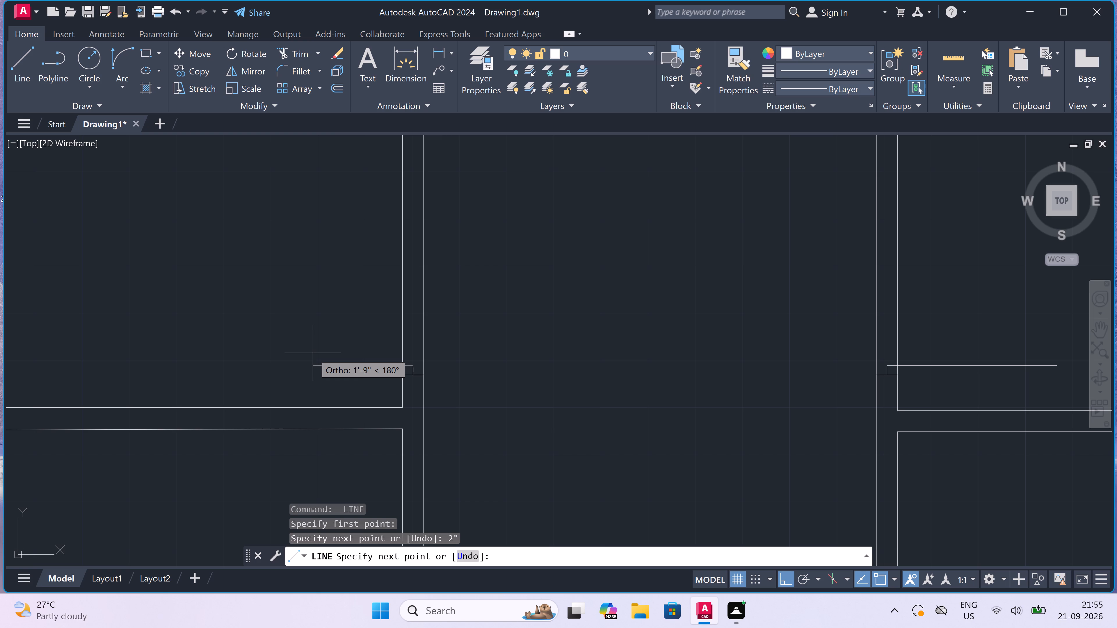
type("3'")
key("space")
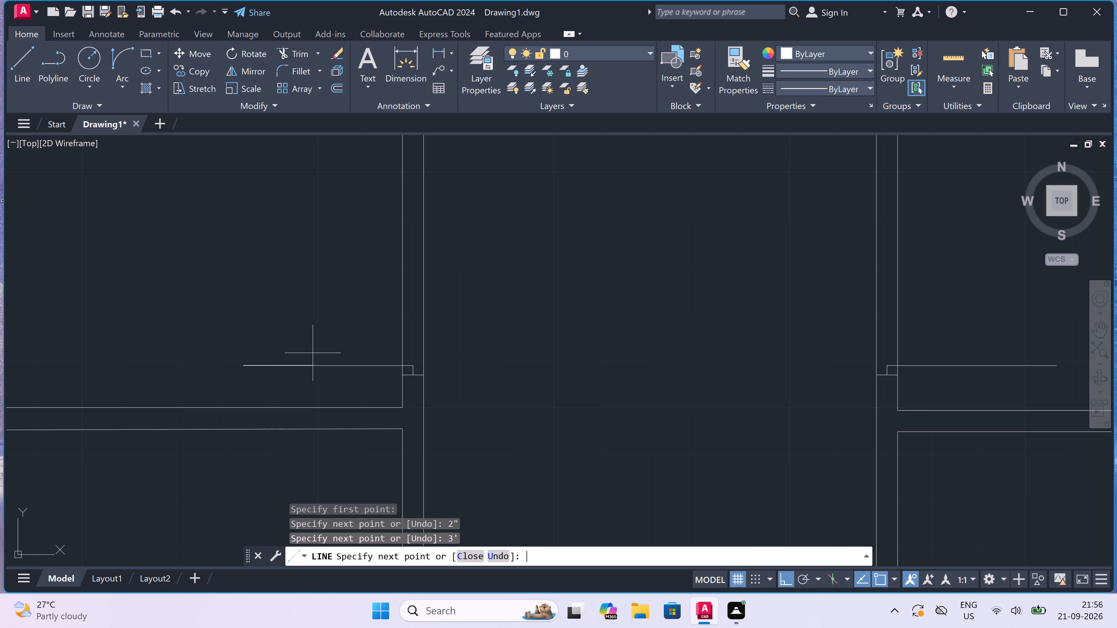
key("Escape")
Draw a horizontal line across the corridor above the new door leaves, between both corridor walls' room-side faces.
key("space")
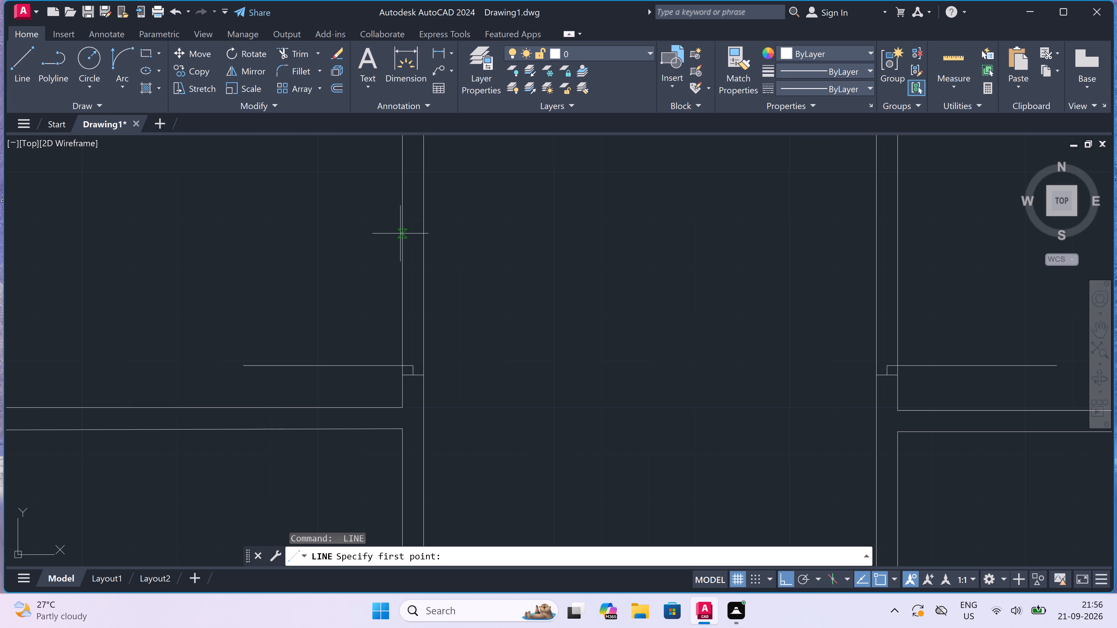
left_click_drag(400, 233, 410, 234)
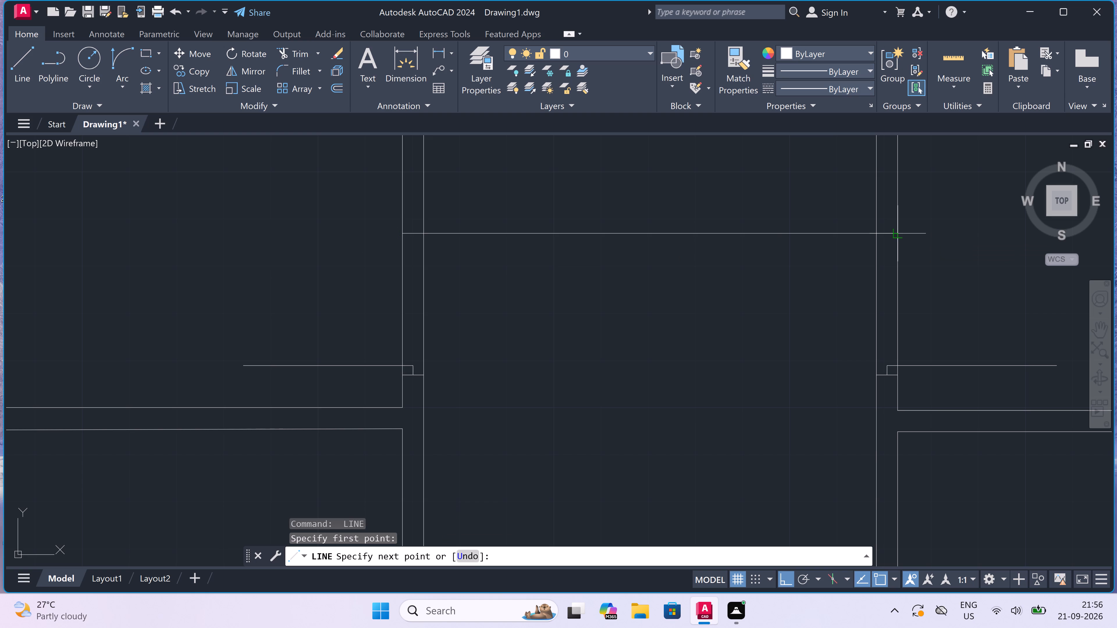
left_click(899, 236)
key("Escape")
Trim the upper line's span inside the corridor, leaving an upper jamb within each corridor wall.
type("tr")
key("space")
left_click(750, 212)
left_click(716, 311)
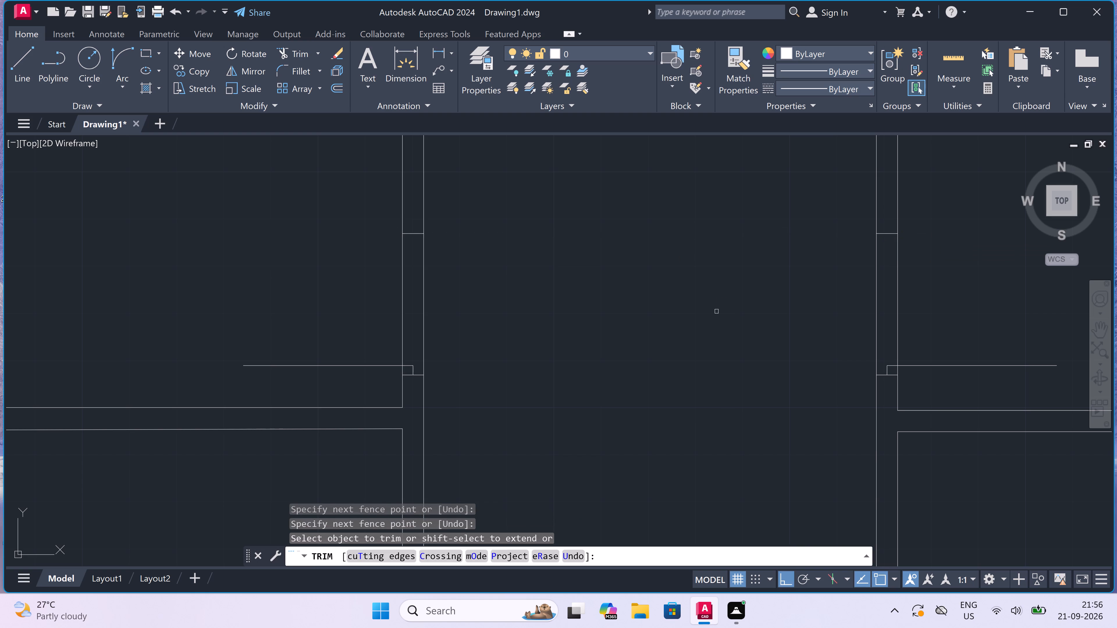
key("Escape")
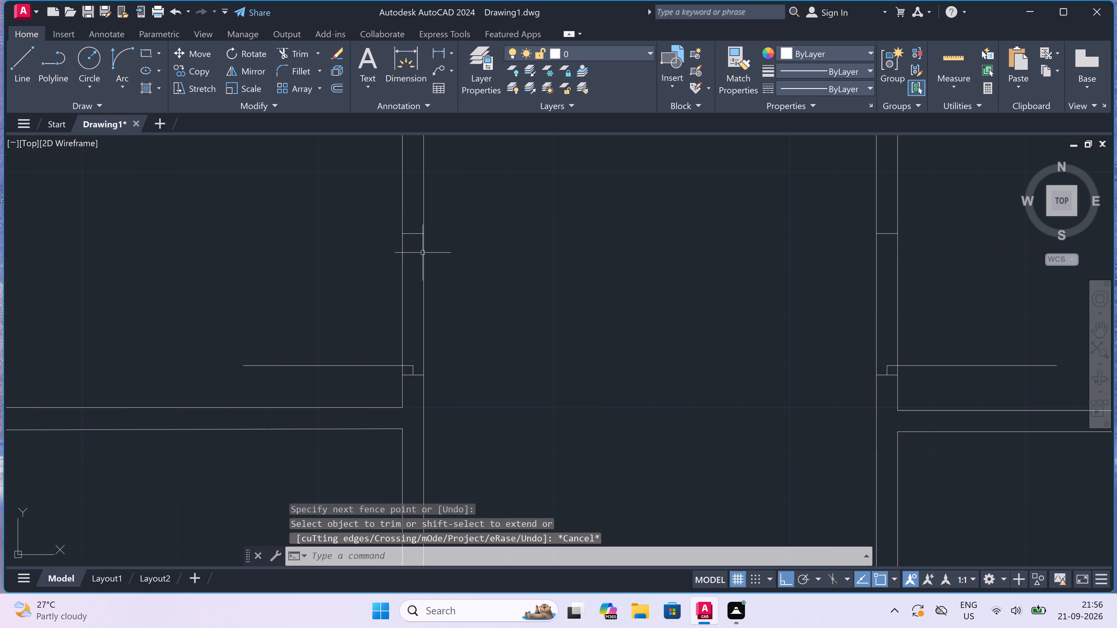
Draw a 2" stop downward from the midpoint of the left wing's new upper jamb.
key("l")
key("space")
scroll(383, 242, "up", 1)
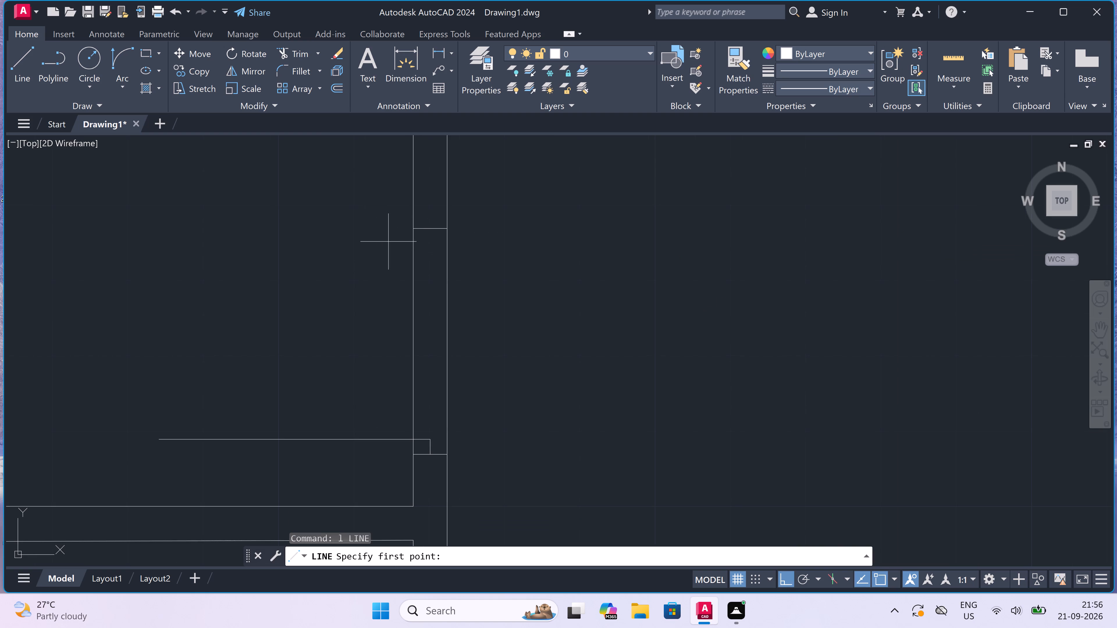
left_click(430, 230)
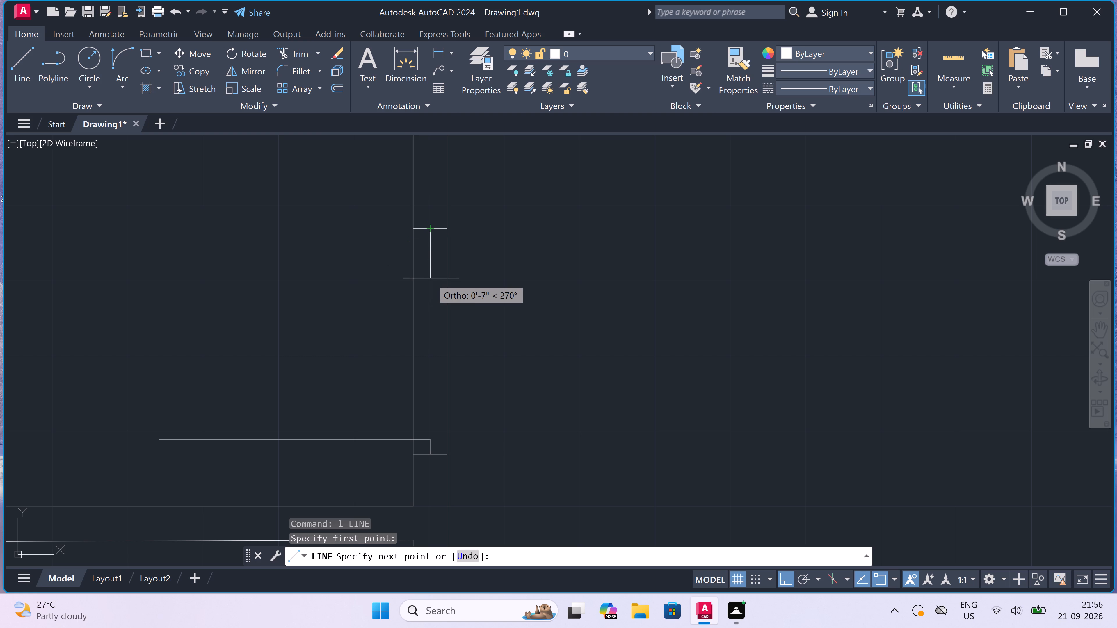
type("2\"")
key("space")
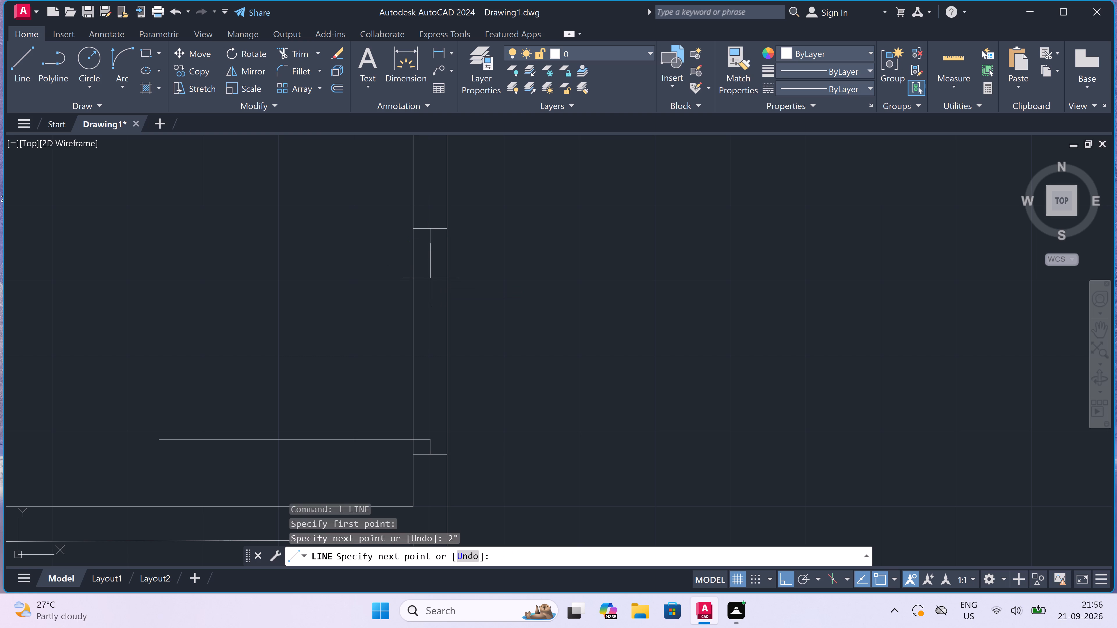
key("Escape")
Draw the left wing door's swing arc from the leaf's free end to the end of the upper stop, with an upward start tangent.
left_click(114, 70)
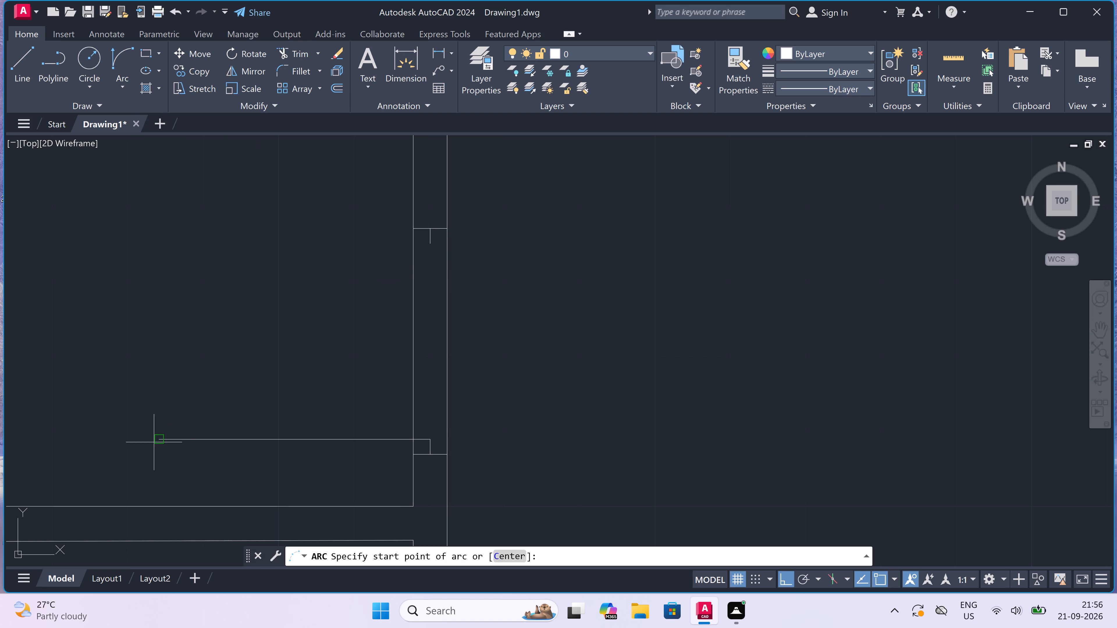
left_click_drag(156, 440, 160, 438)
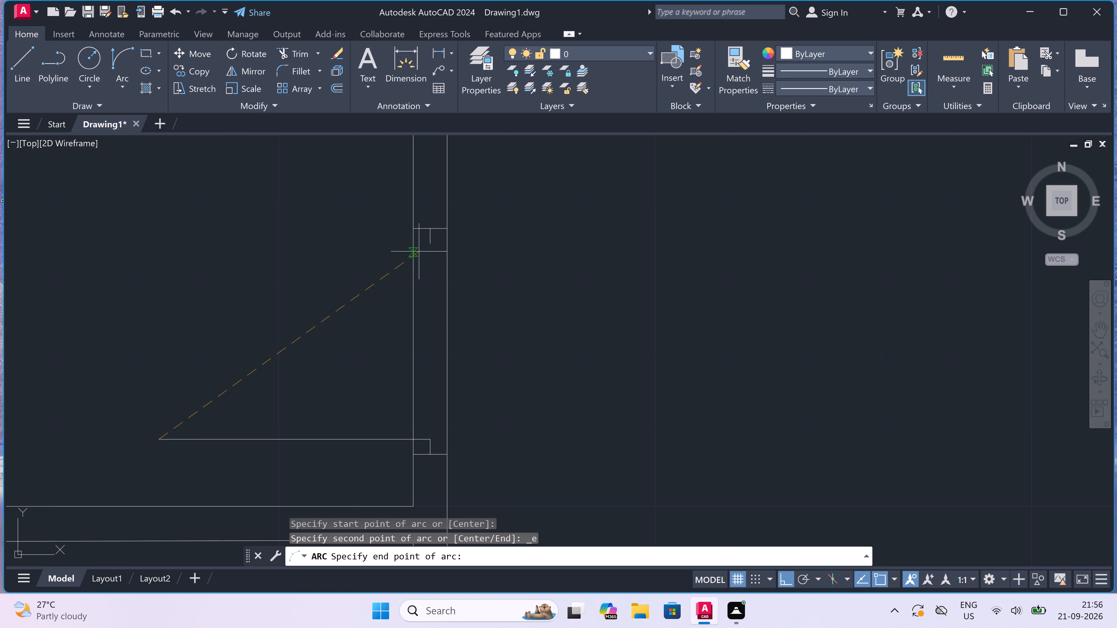
left_click(427, 242)
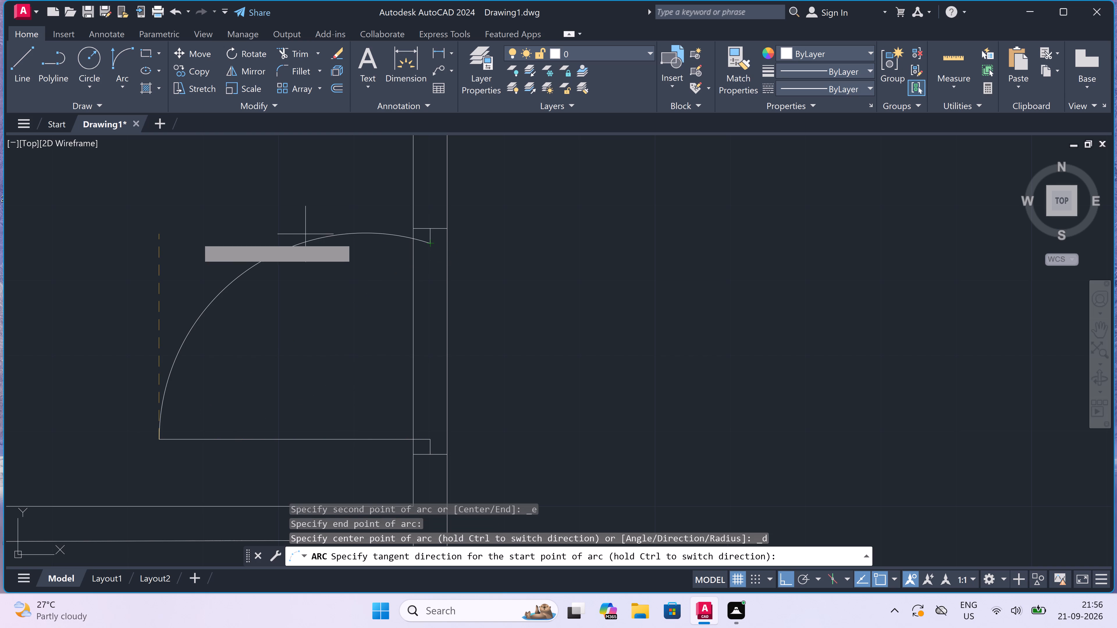
left_click(194, 236)
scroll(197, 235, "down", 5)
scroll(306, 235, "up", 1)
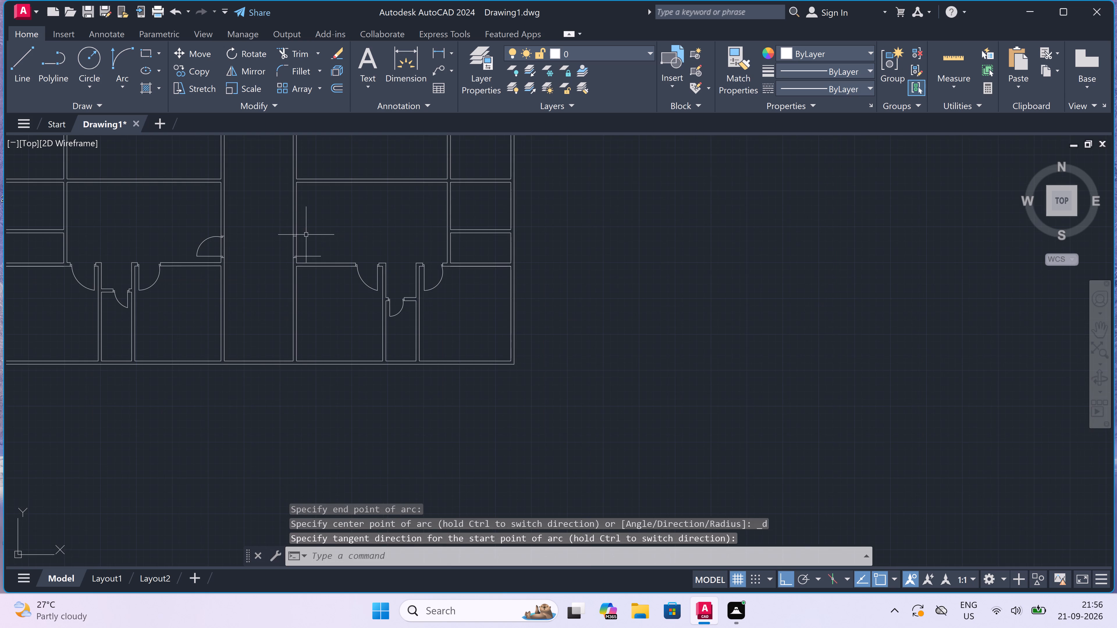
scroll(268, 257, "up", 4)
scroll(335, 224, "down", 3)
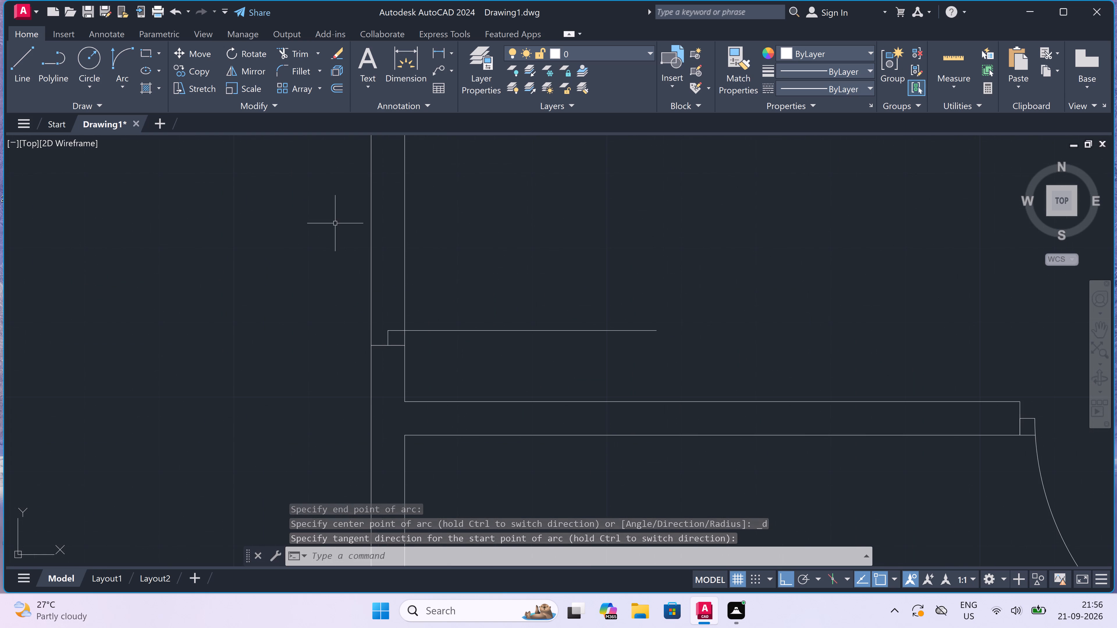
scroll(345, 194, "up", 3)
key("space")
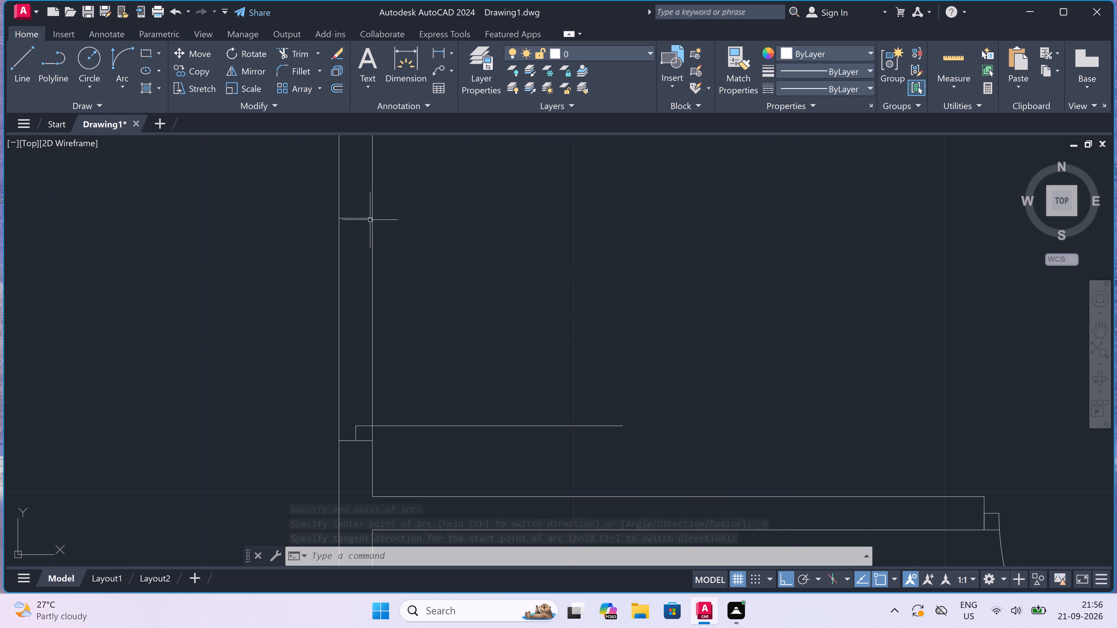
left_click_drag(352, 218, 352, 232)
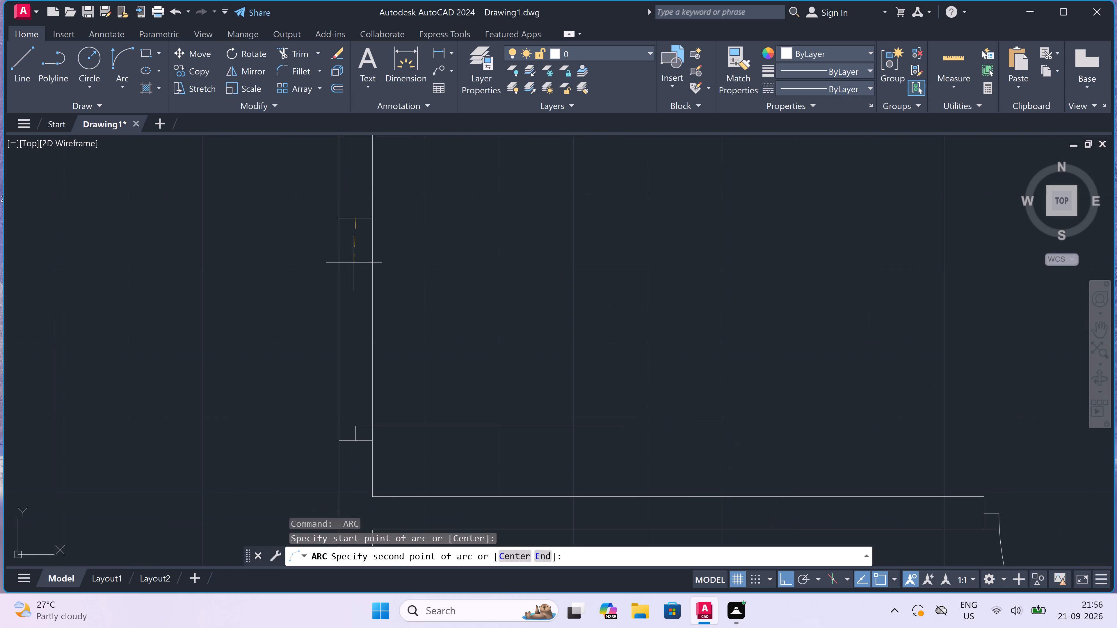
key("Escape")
Draw a 2" stop downward from the midpoint of the right wing's new upper jamb.
type("l")
key("space")
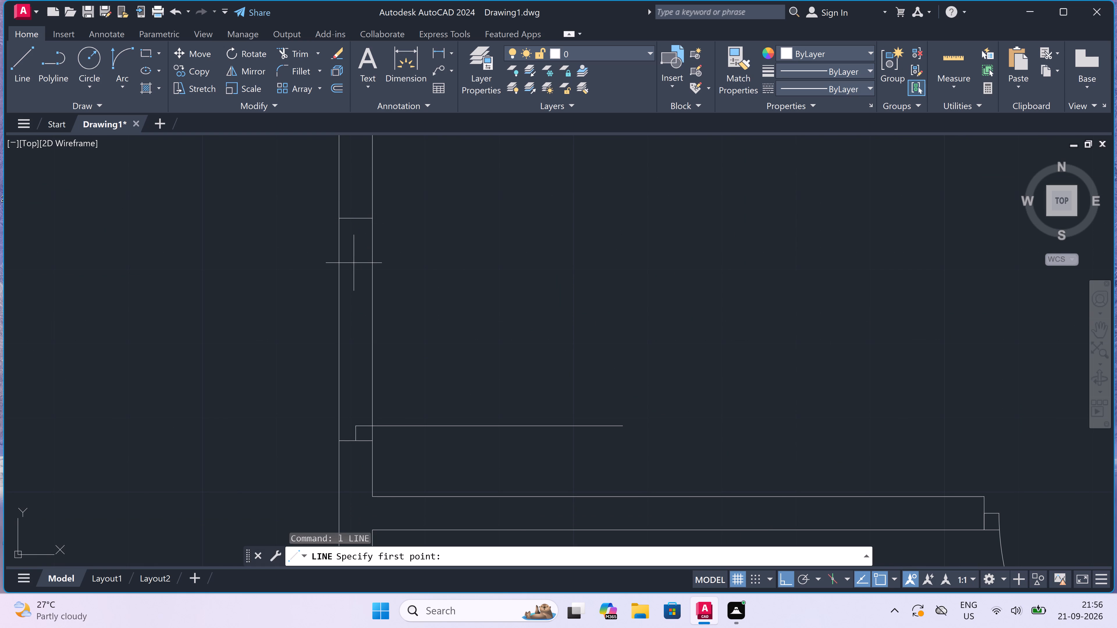
left_click_drag(360, 214, 360, 223)
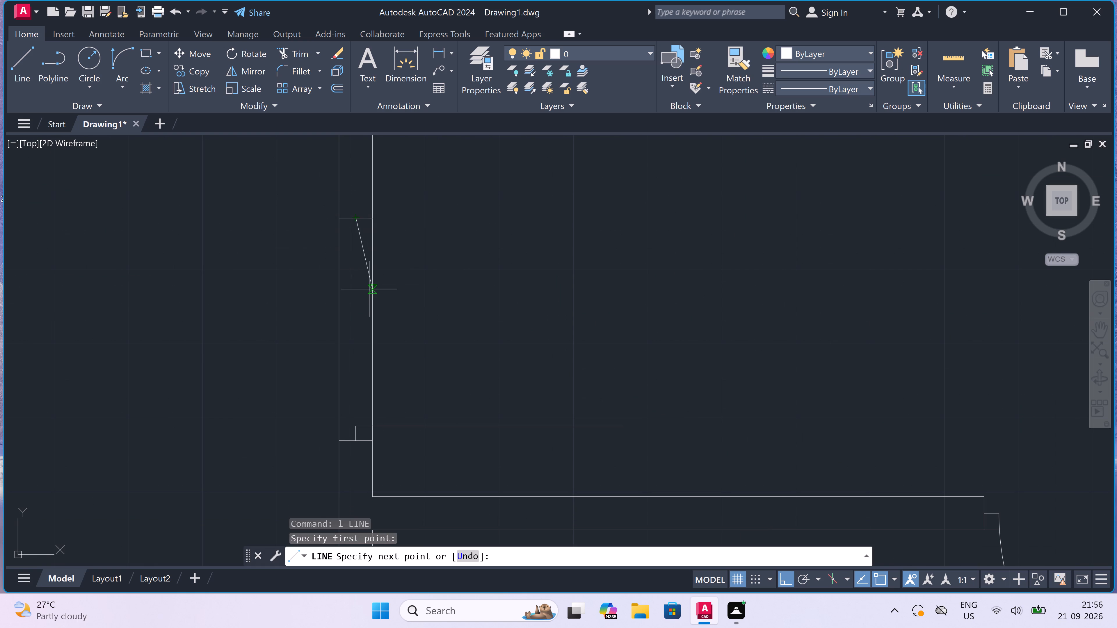
type("2\"")
key("space")
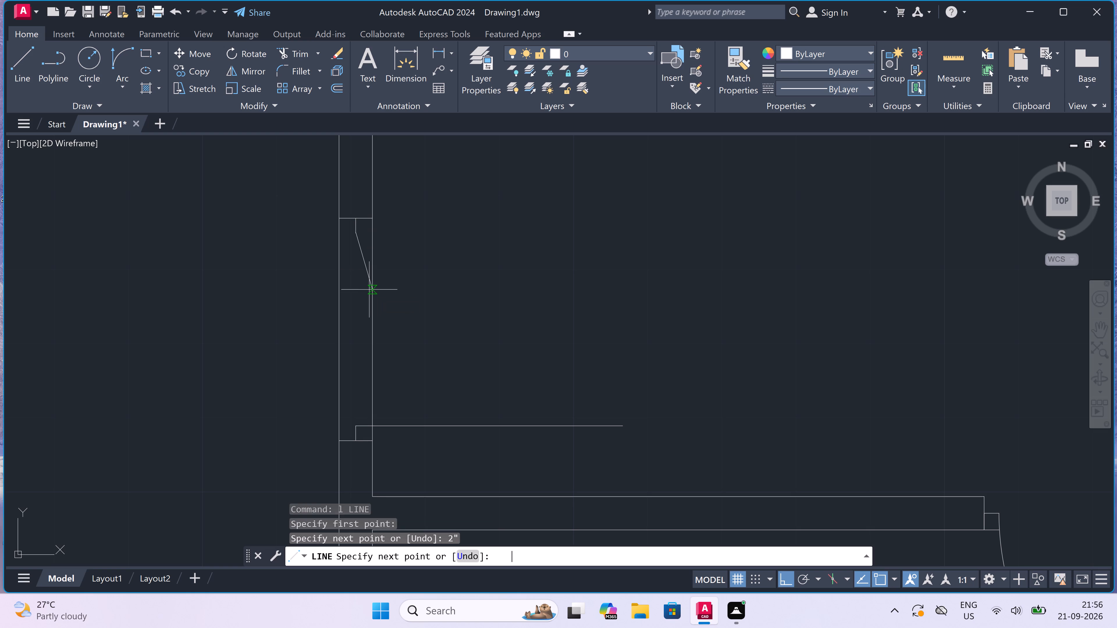
key("Escape")
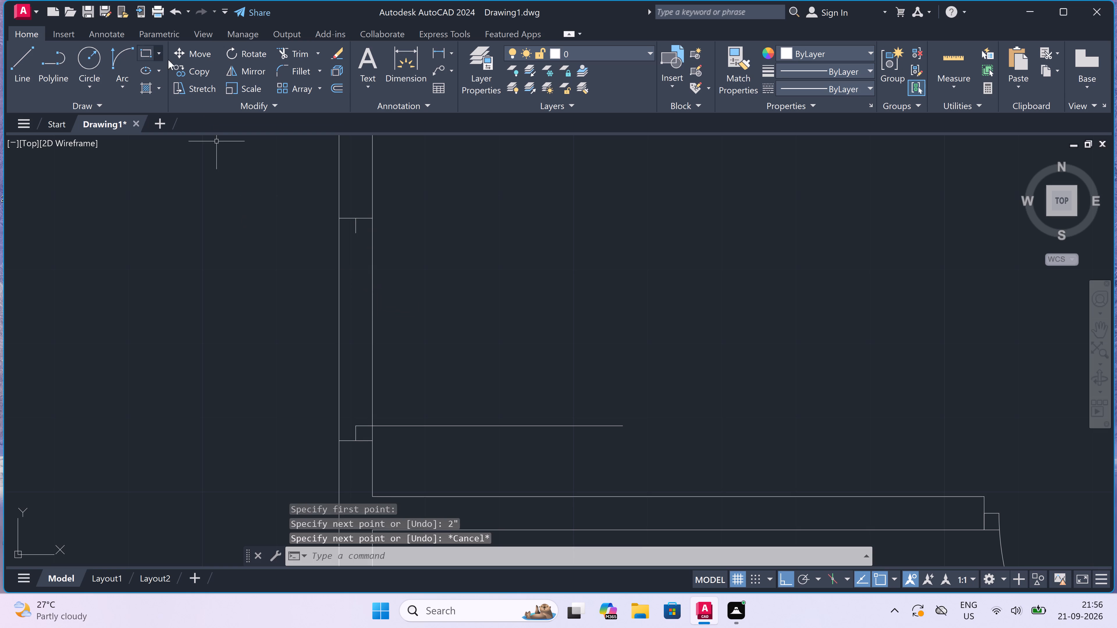
Draw the right wing door's swing arc from the upper stop's end to the leaf's free end, with a horizontal start tangent into the room.
left_click(117, 60)
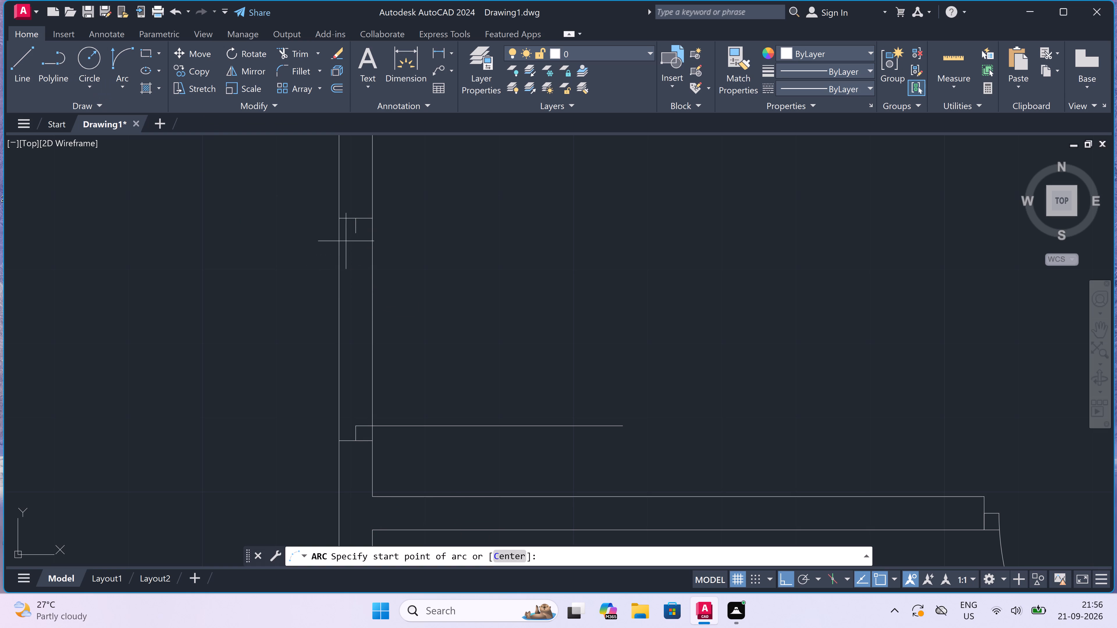
left_click_drag(354, 236, 356, 239)
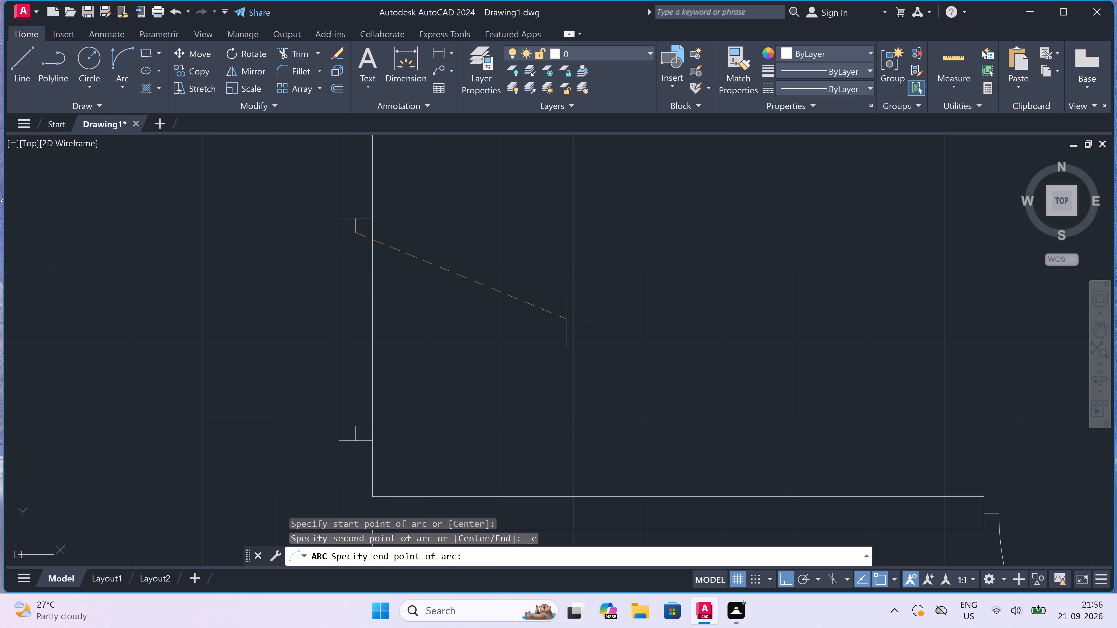
left_click(624, 425)
left_click(631, 348)
Trim the corridor wall lines between the upper and lower jambs of both new doors to open the doorways.
scroll(632, 348, "down", 2)
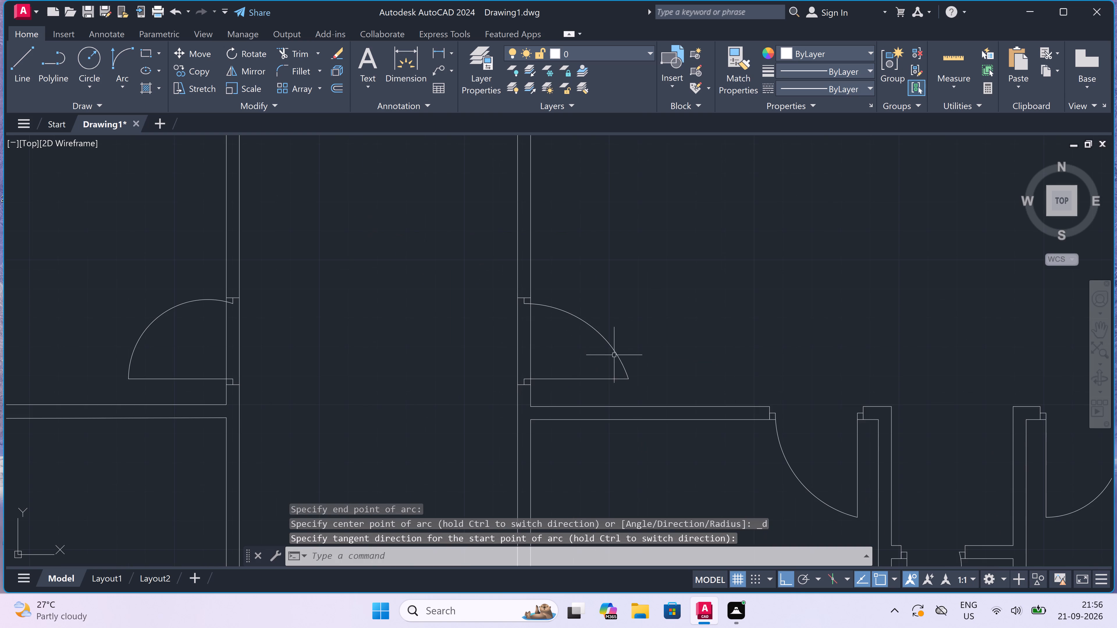
scroll(572, 364, "up", 1)
type("tr")
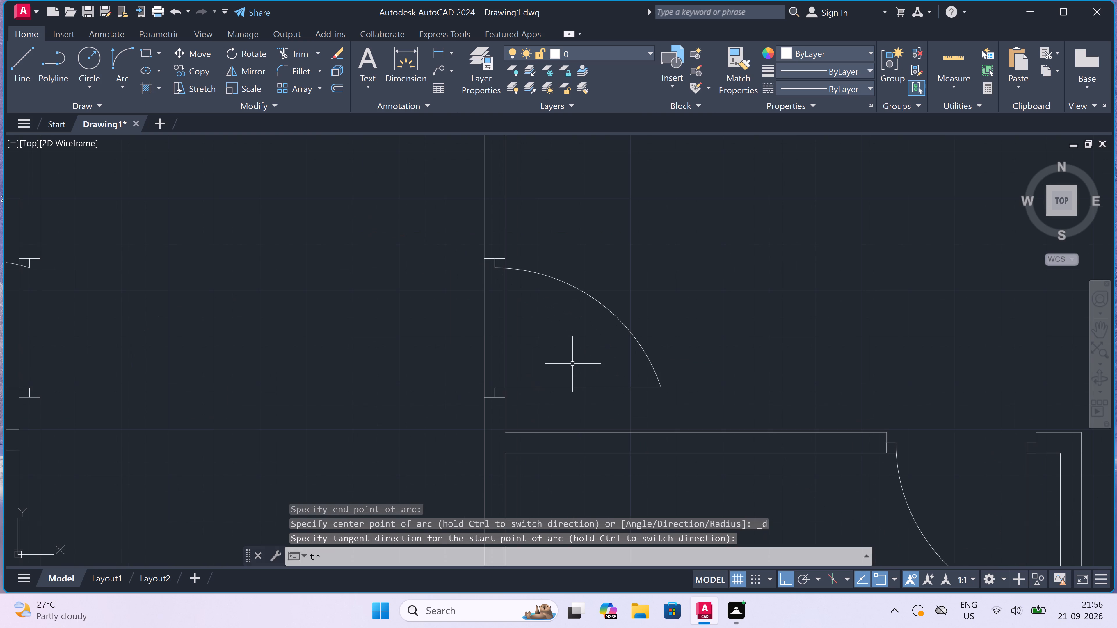
key("space")
scroll(566, 364, "down", 1)
left_click_drag(554, 347, 552, 347)
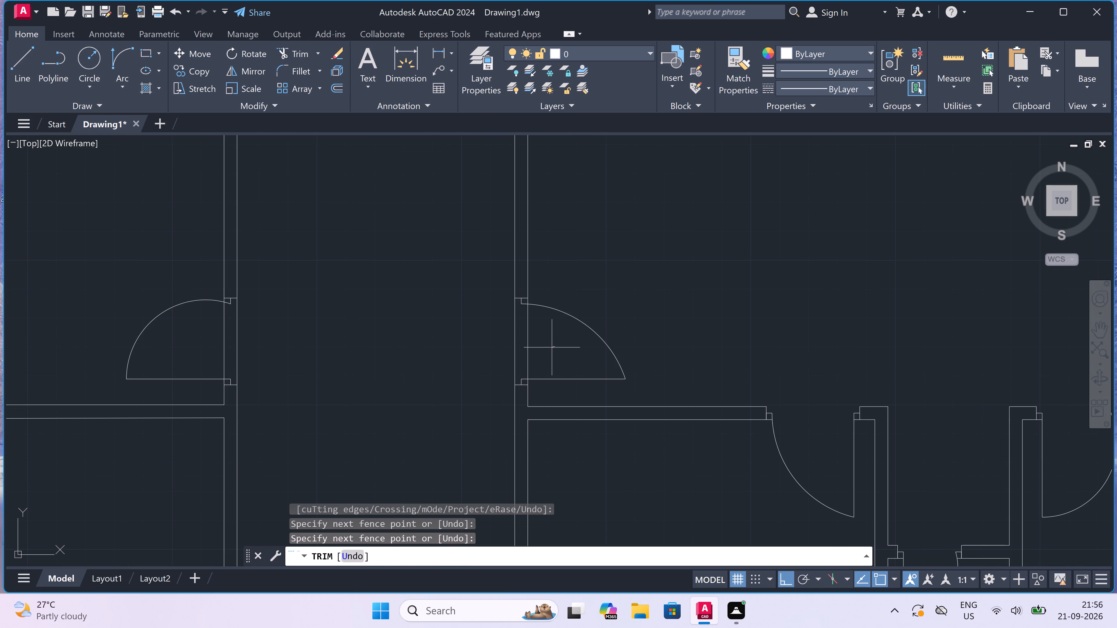
left_click_drag(200, 355, 205, 355)
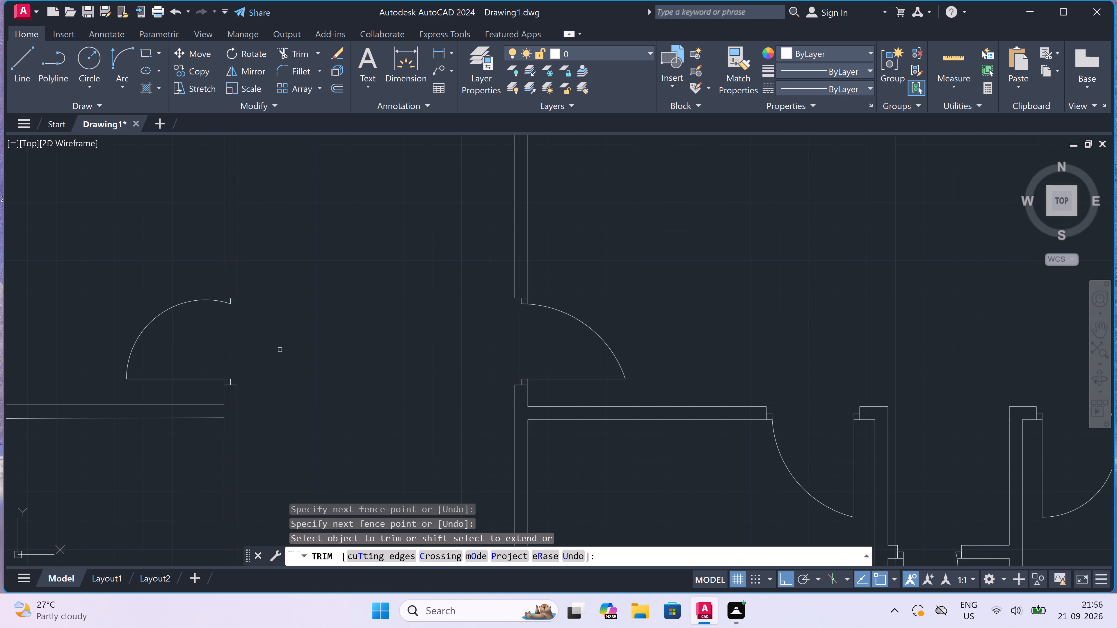
scroll(324, 341, "down", 3)
scroll(324, 341, "up", 1)
scroll(324, 341, "down", 2)
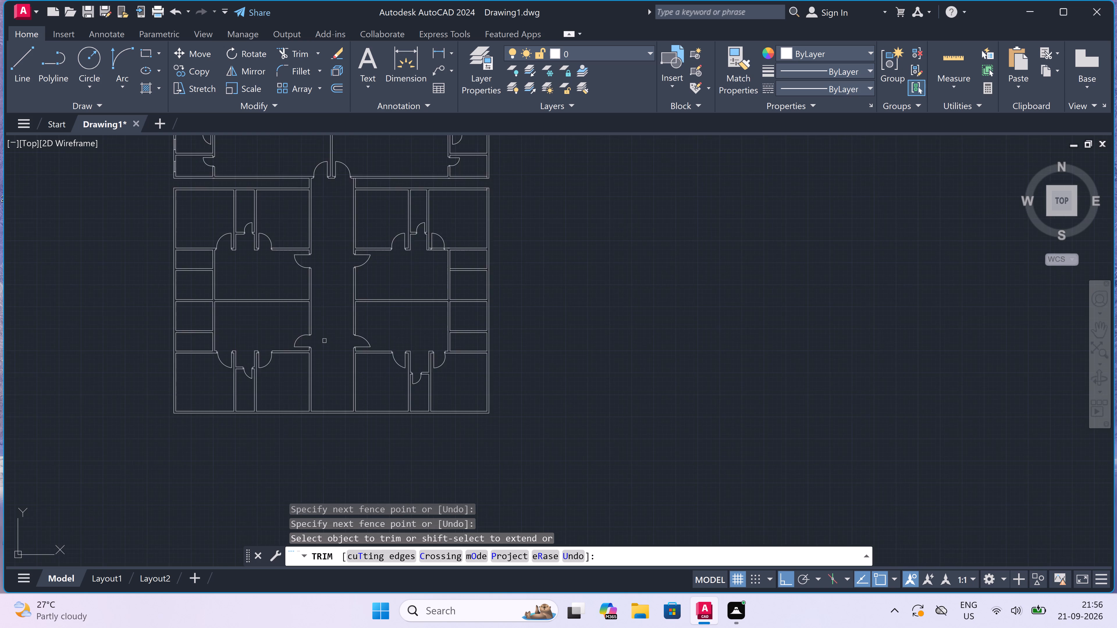
scroll(324, 341, "down", 1)
key("Escape")
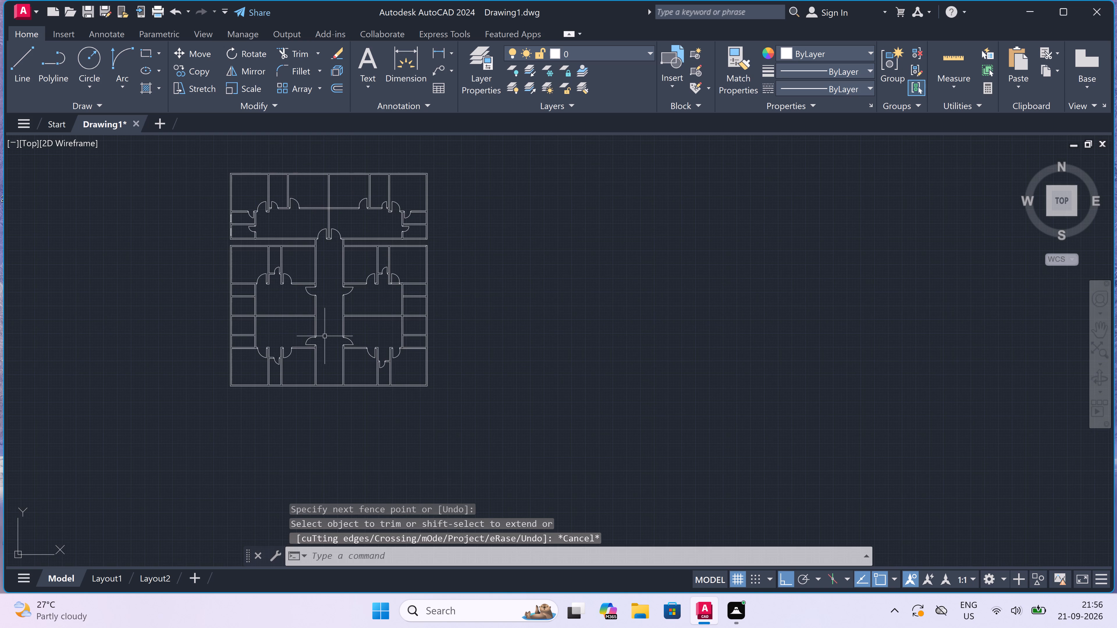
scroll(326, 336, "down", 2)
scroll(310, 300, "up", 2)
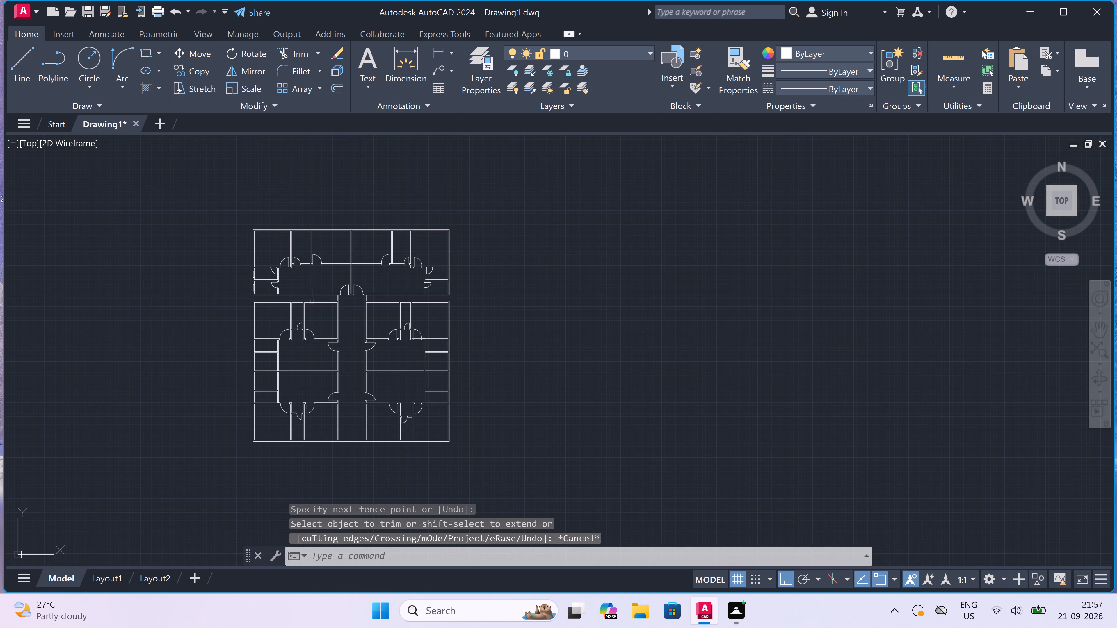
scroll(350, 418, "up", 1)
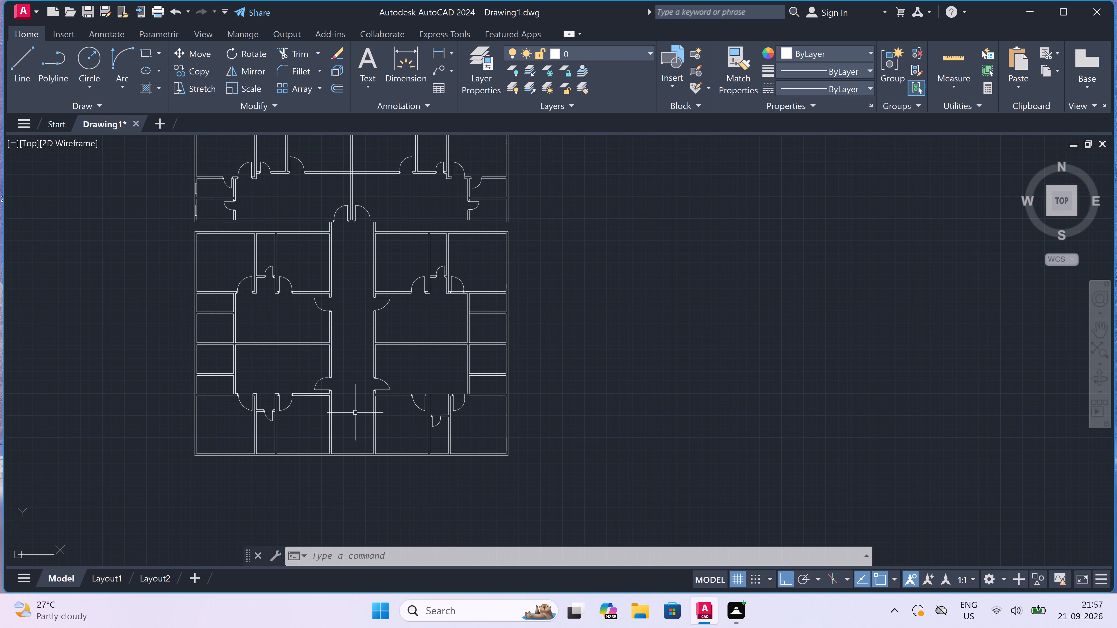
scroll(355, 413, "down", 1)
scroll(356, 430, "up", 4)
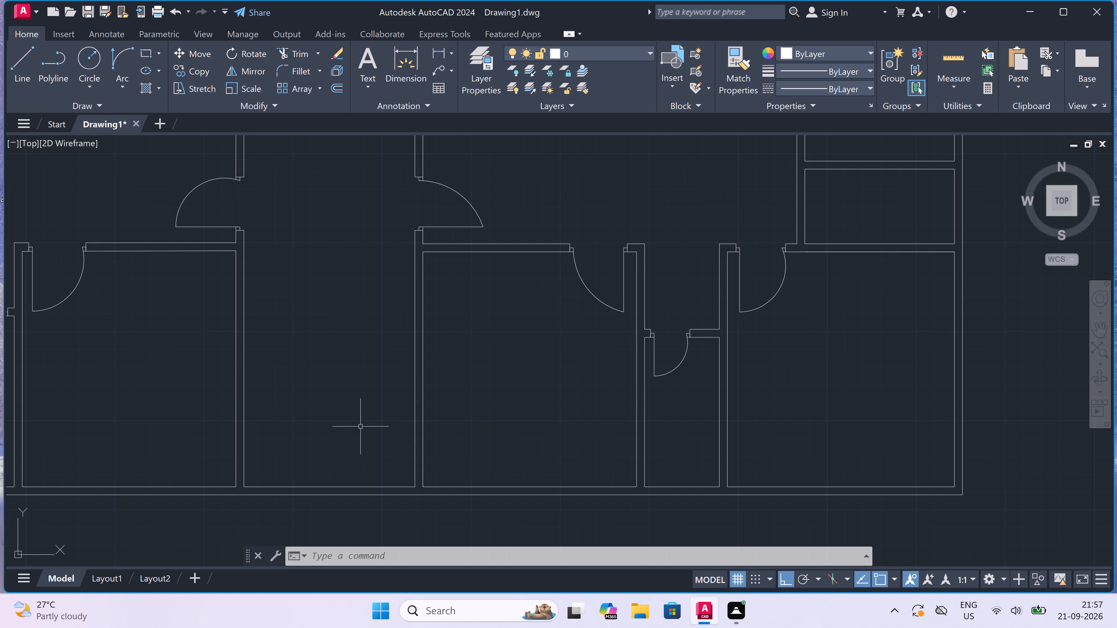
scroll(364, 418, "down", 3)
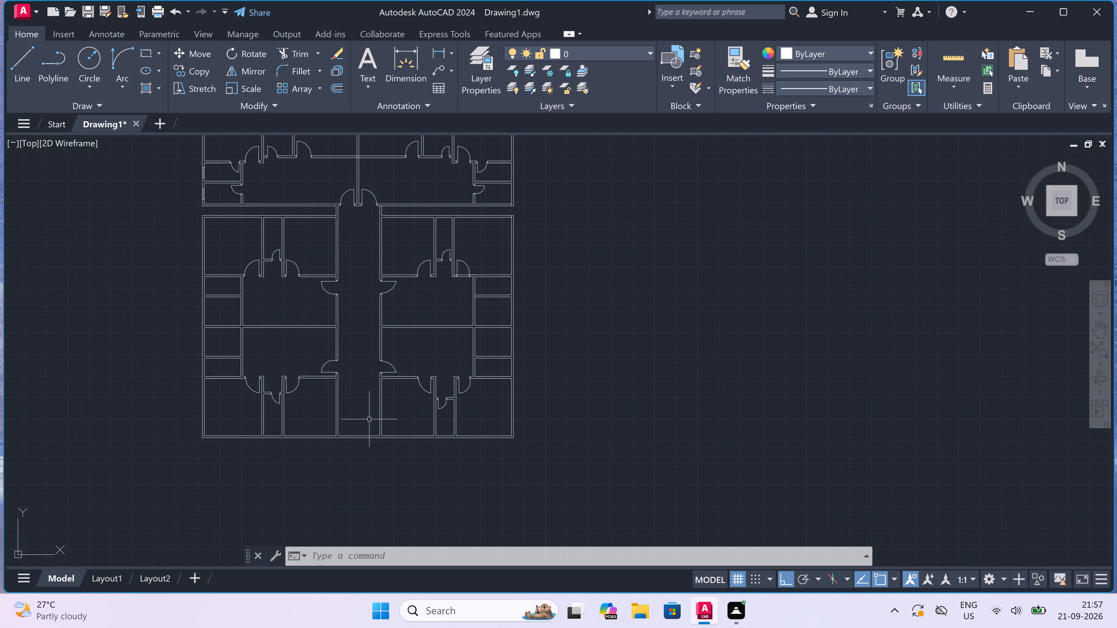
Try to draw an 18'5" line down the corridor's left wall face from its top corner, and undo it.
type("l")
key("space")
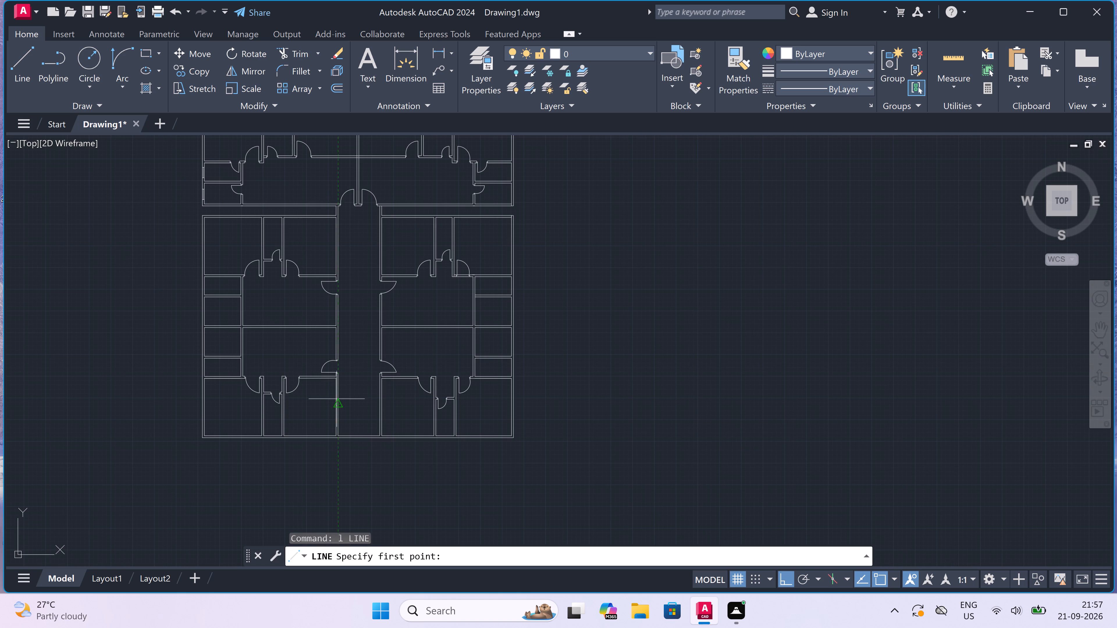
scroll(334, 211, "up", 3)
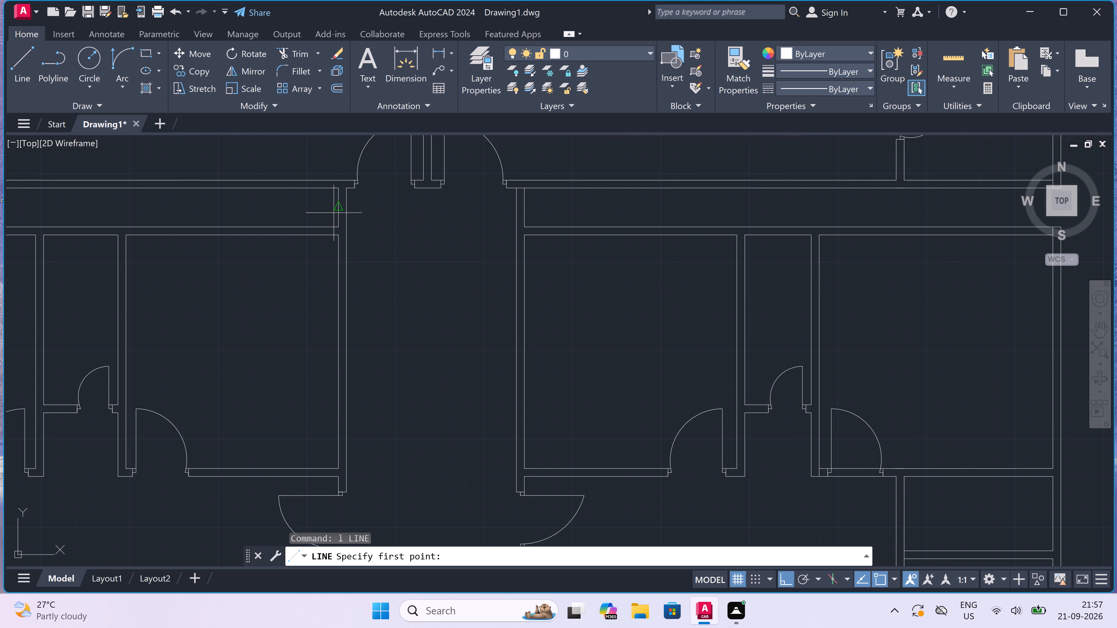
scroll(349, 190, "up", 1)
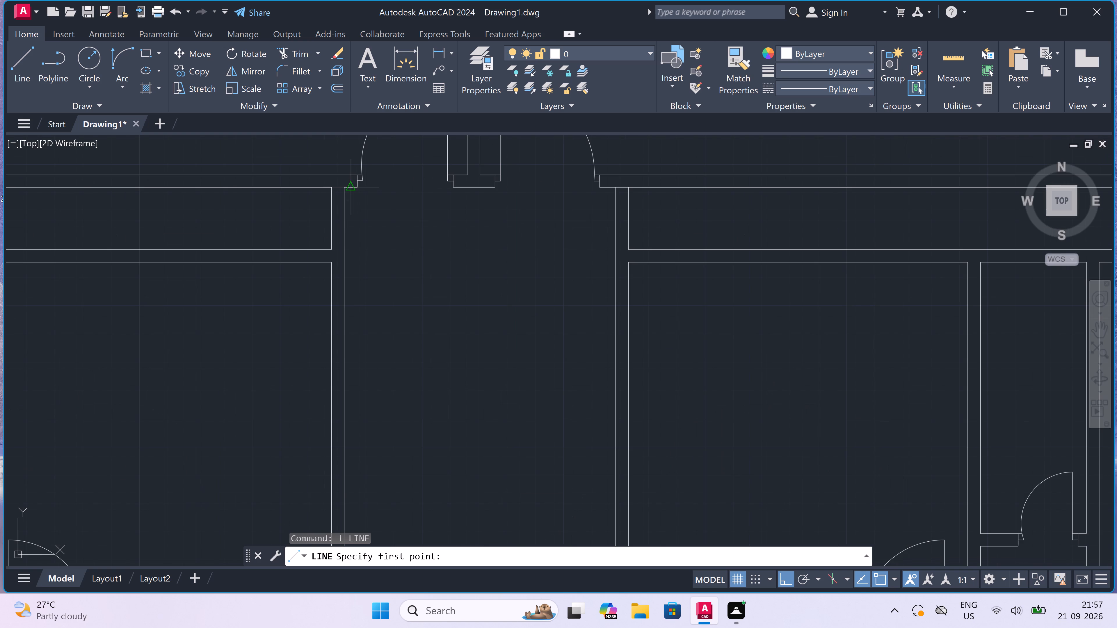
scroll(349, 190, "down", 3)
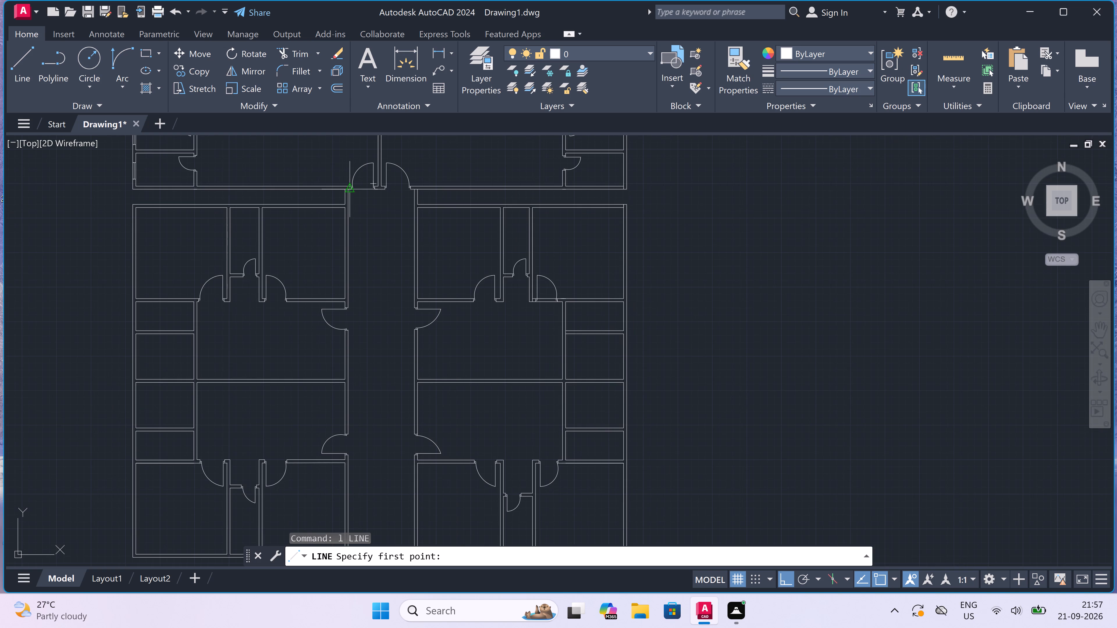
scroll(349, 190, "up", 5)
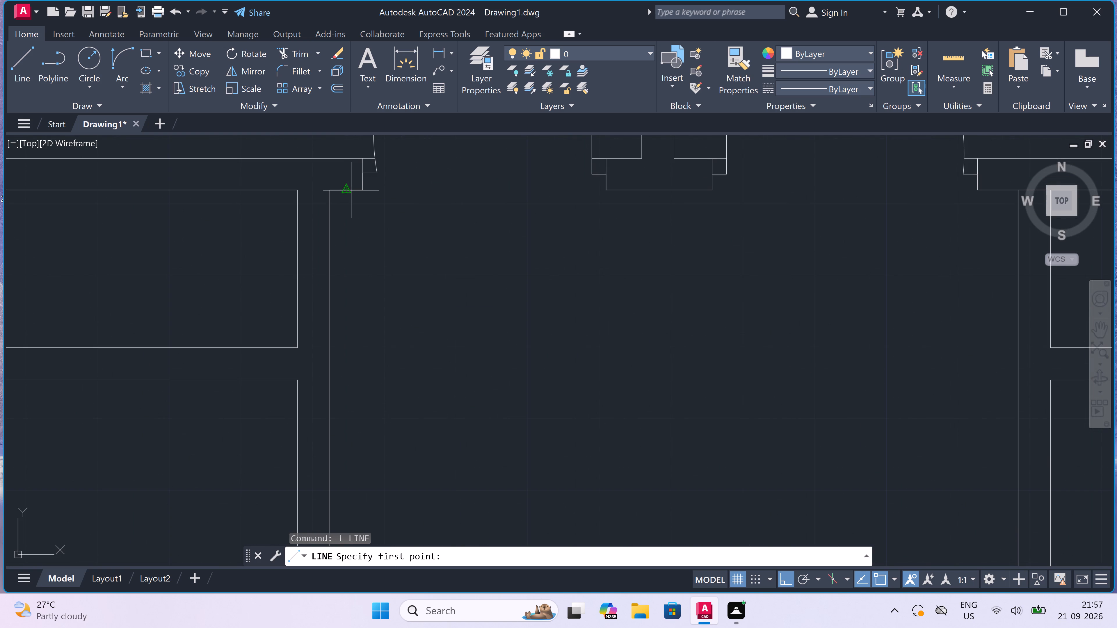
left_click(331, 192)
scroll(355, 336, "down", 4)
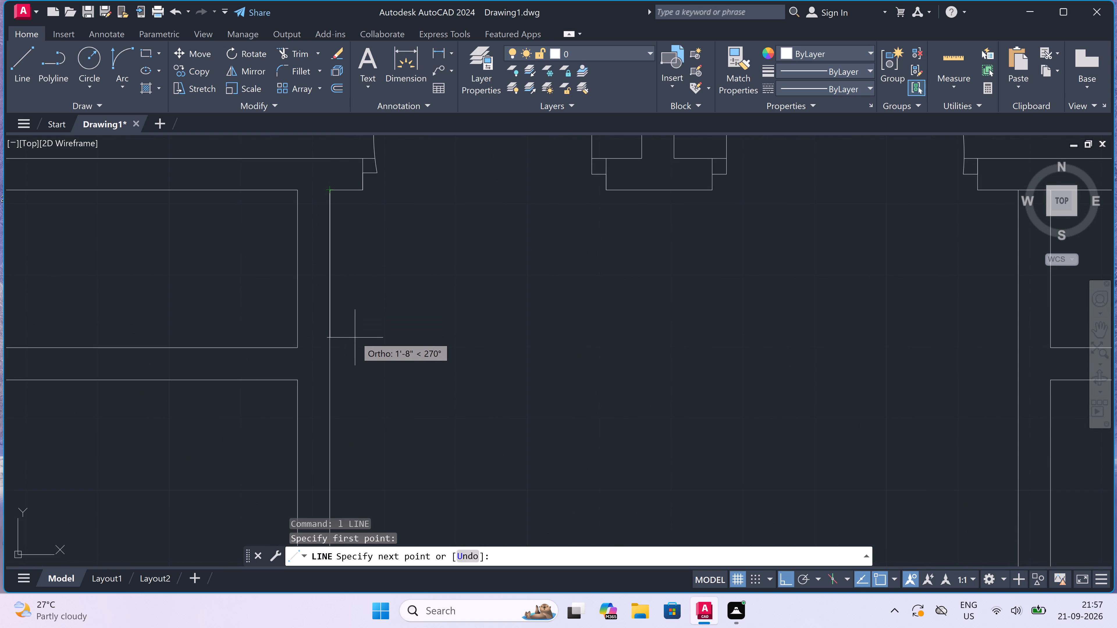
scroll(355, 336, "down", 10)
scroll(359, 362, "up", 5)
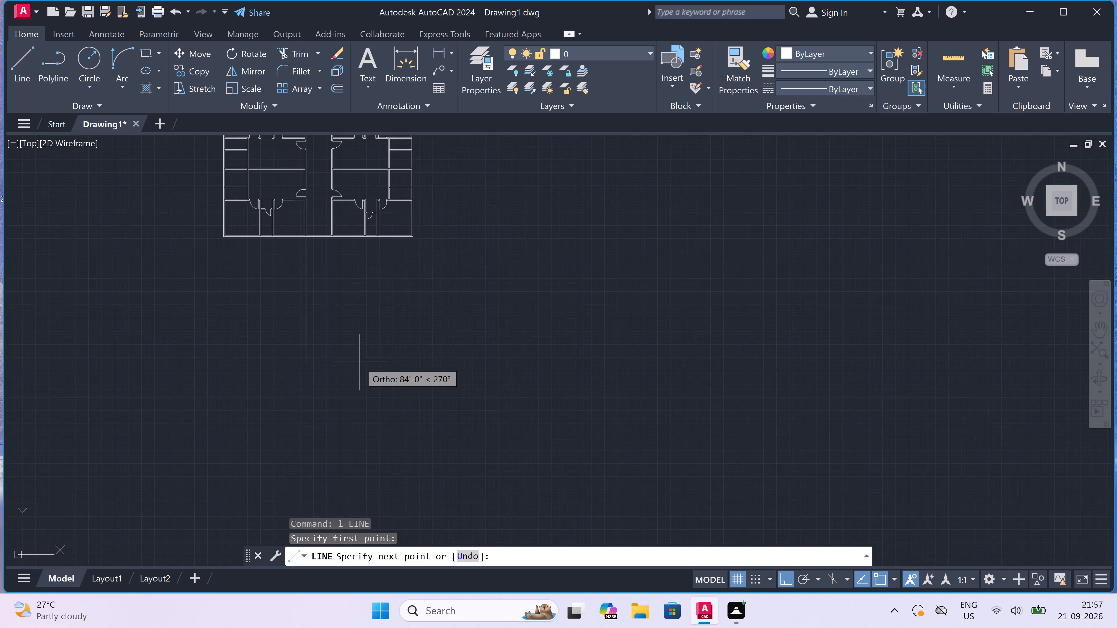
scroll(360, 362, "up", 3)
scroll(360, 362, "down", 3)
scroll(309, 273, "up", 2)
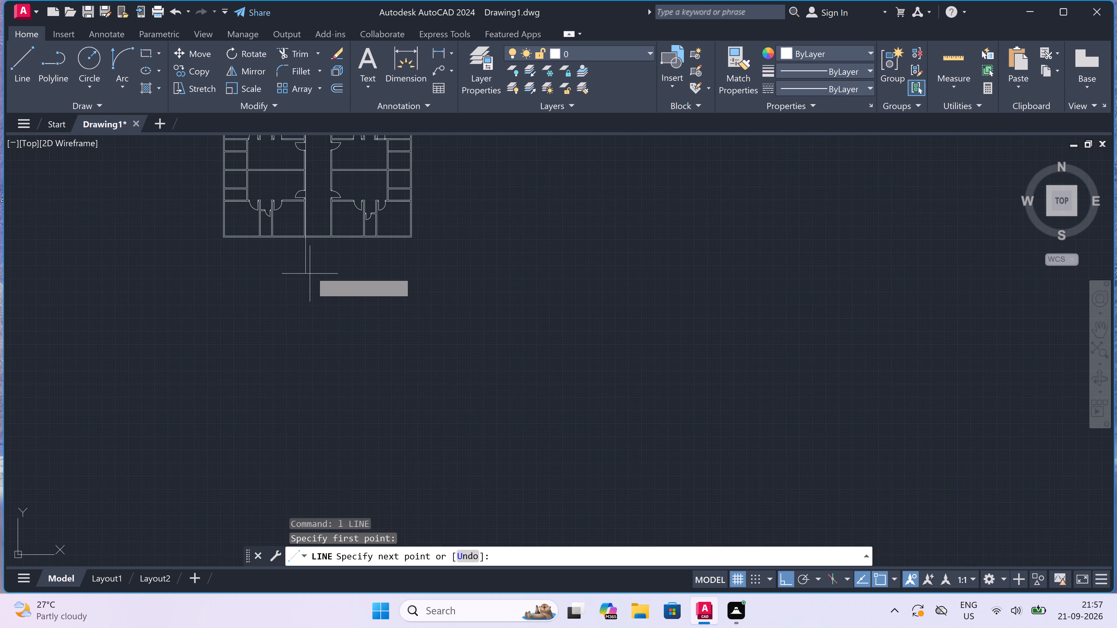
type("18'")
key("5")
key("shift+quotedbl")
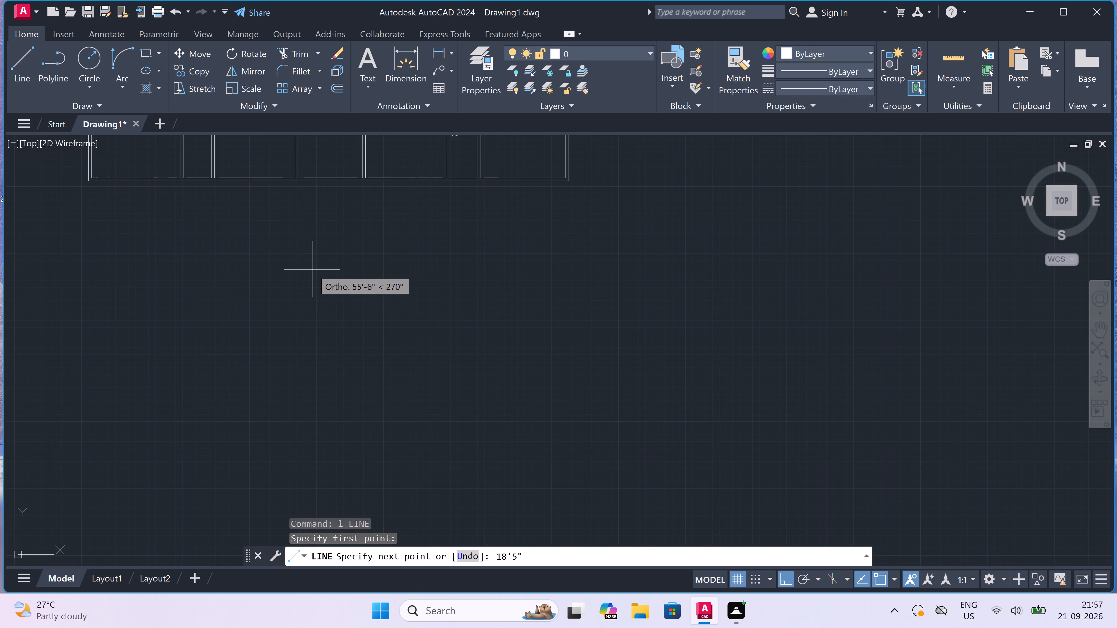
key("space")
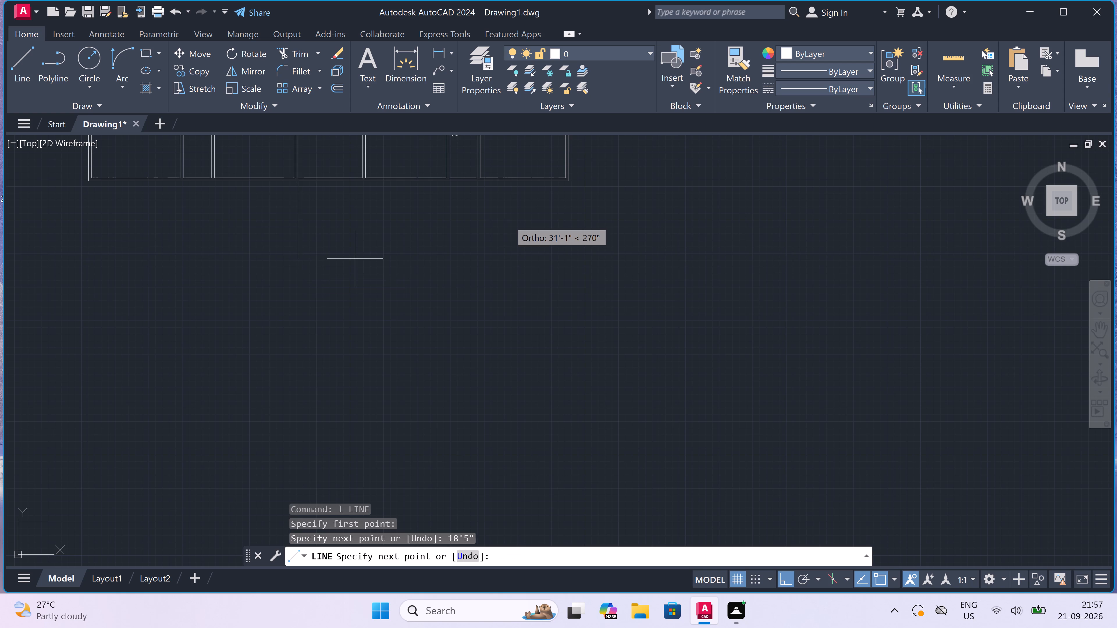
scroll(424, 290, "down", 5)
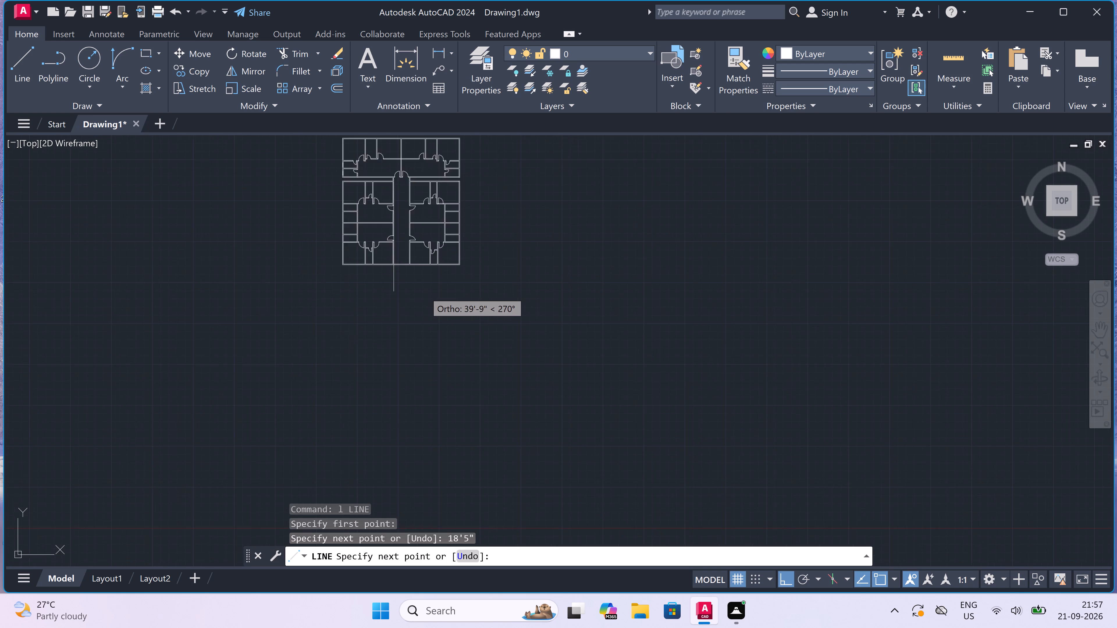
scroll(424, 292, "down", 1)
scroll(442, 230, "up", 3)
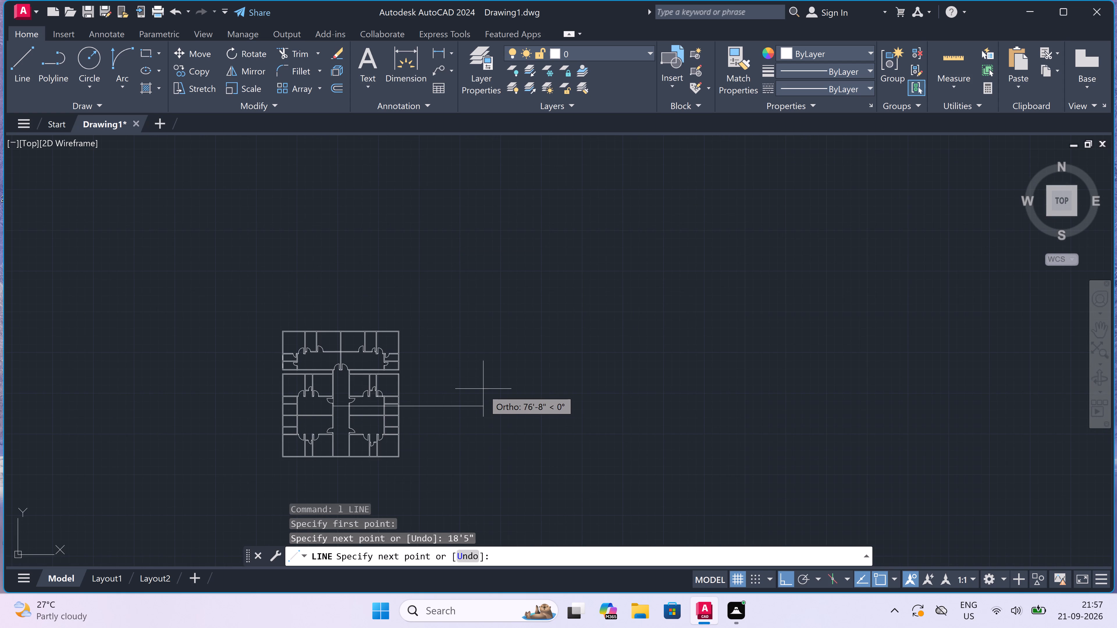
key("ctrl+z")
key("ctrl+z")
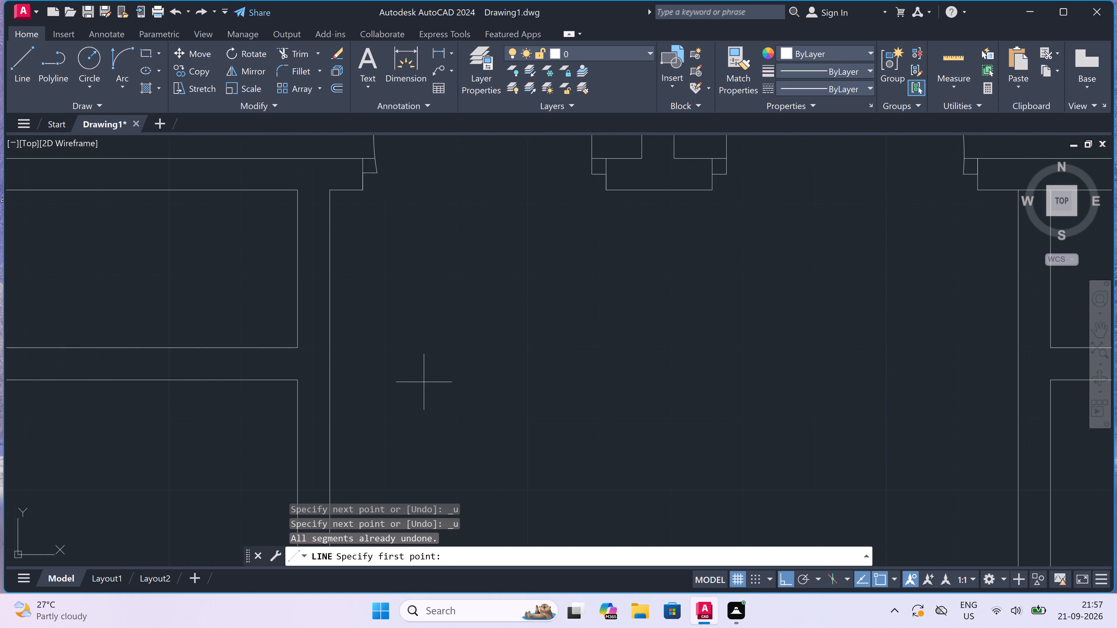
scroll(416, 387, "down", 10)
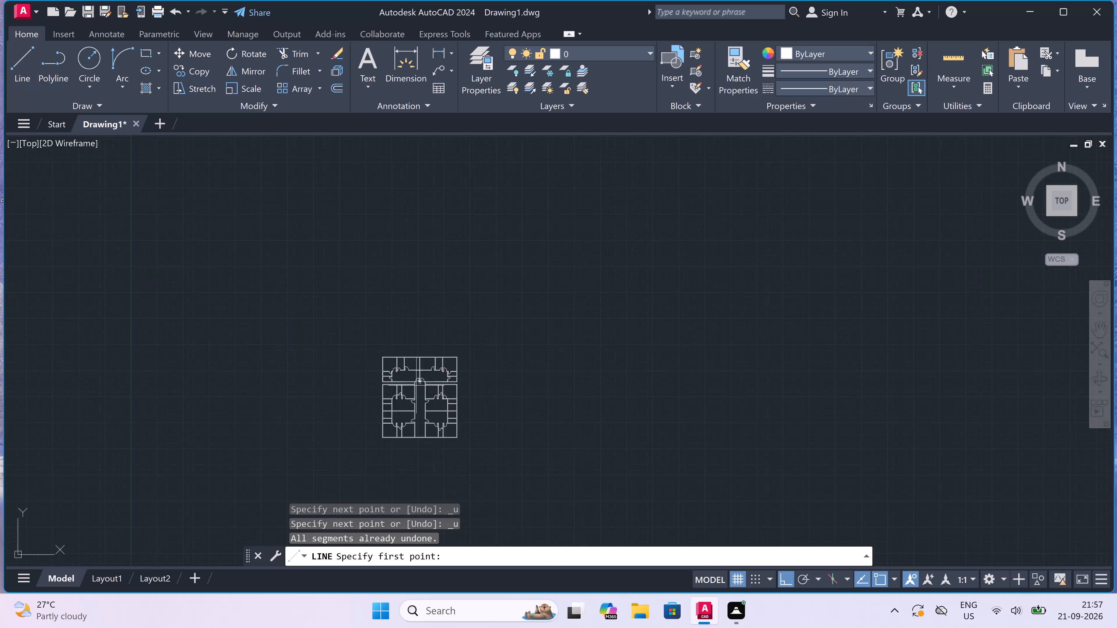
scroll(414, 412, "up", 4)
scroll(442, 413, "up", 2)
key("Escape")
Start a line at the bottom of the corridor's left wall face and draw it straight down past the outer wall.
scroll(440, 407, "down", 3)
scroll(434, 439, "up", 5)
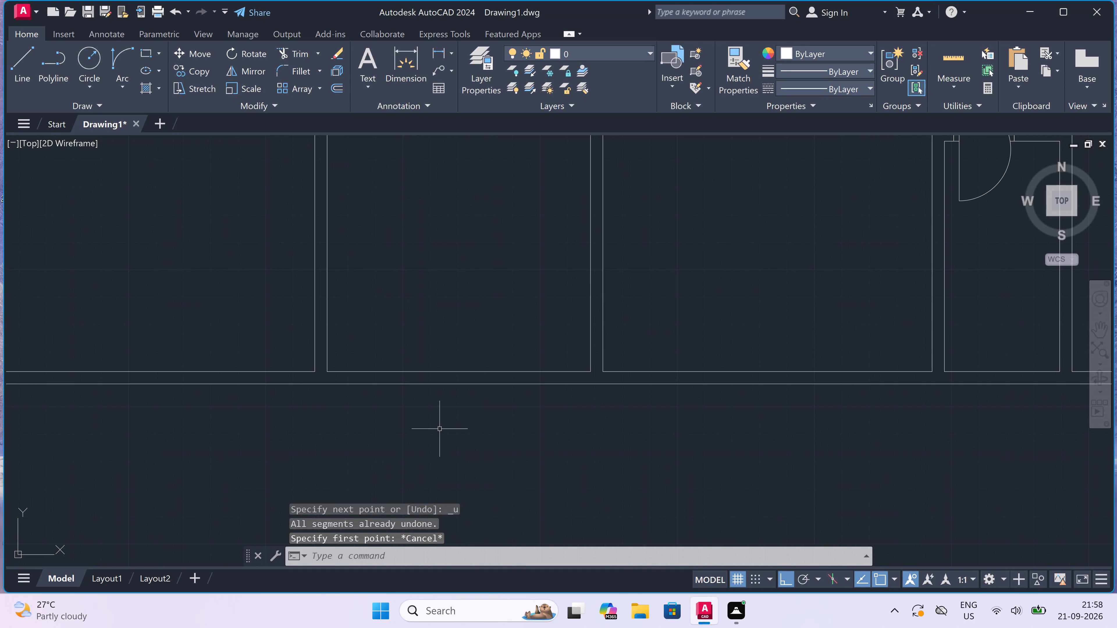
type("l")
key("space")
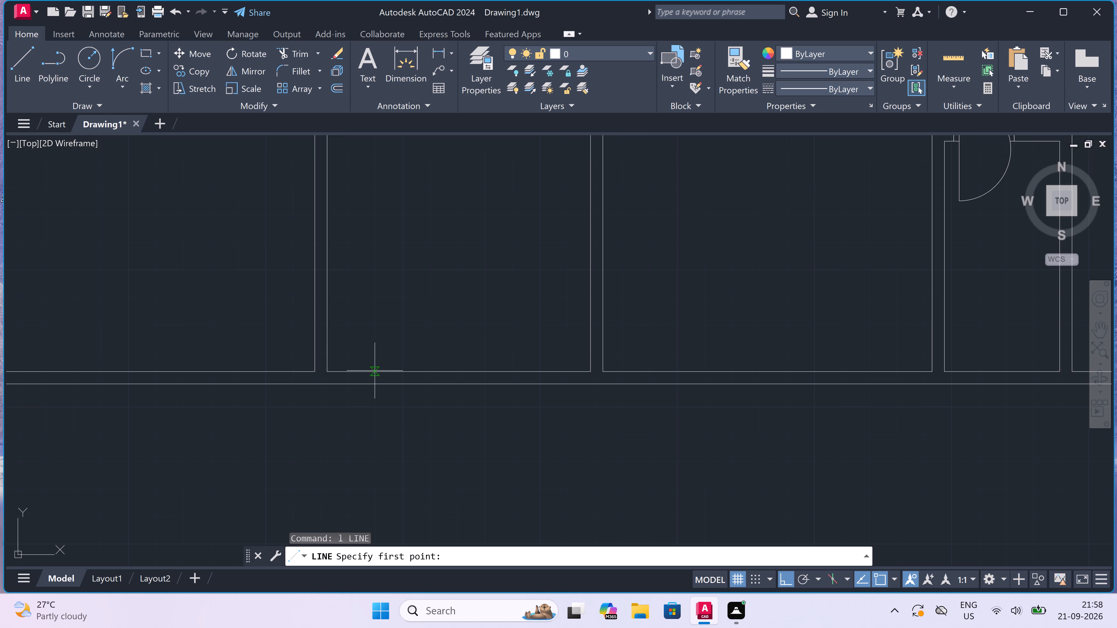
left_click(330, 376)
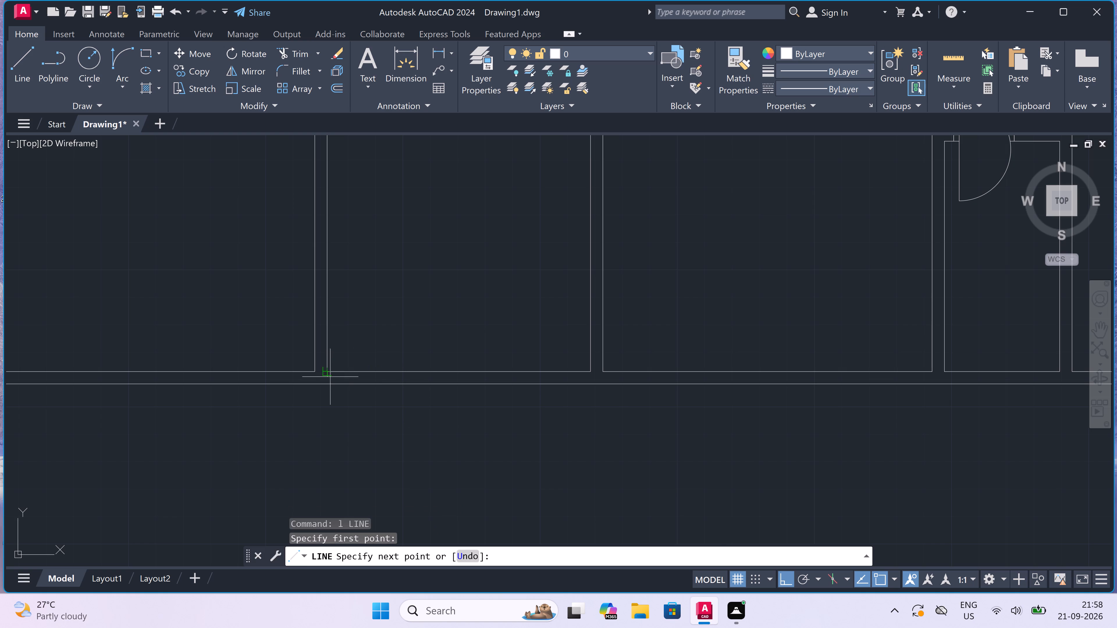
scroll(336, 417, "down", 3)
scroll(332, 428, "up", 3)
scroll(335, 432, "down", 1)
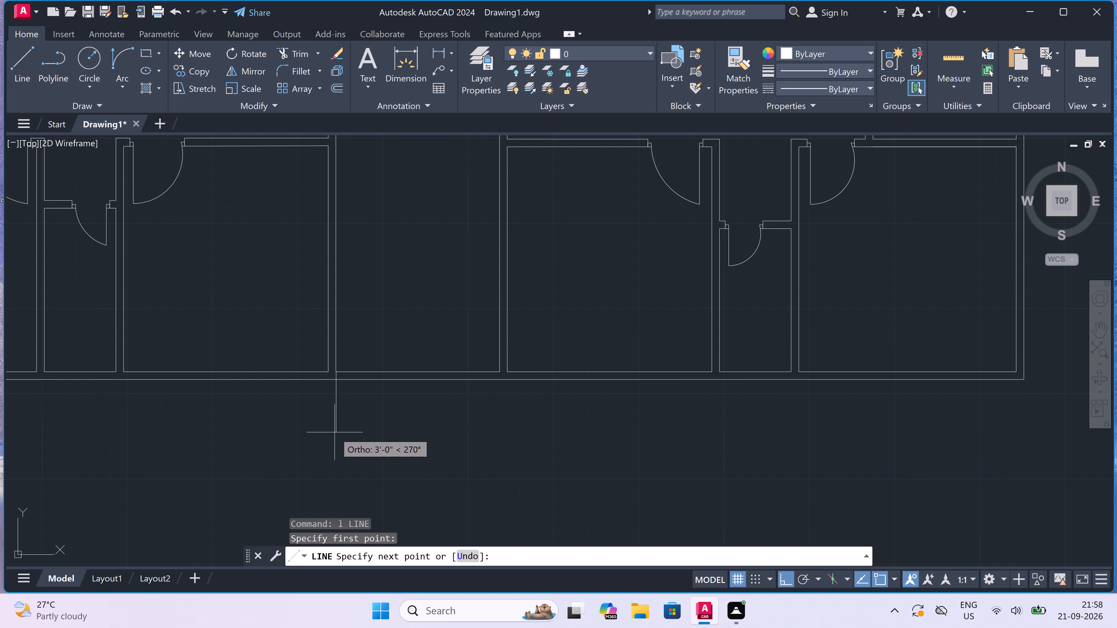
scroll(335, 433, "down", 1)
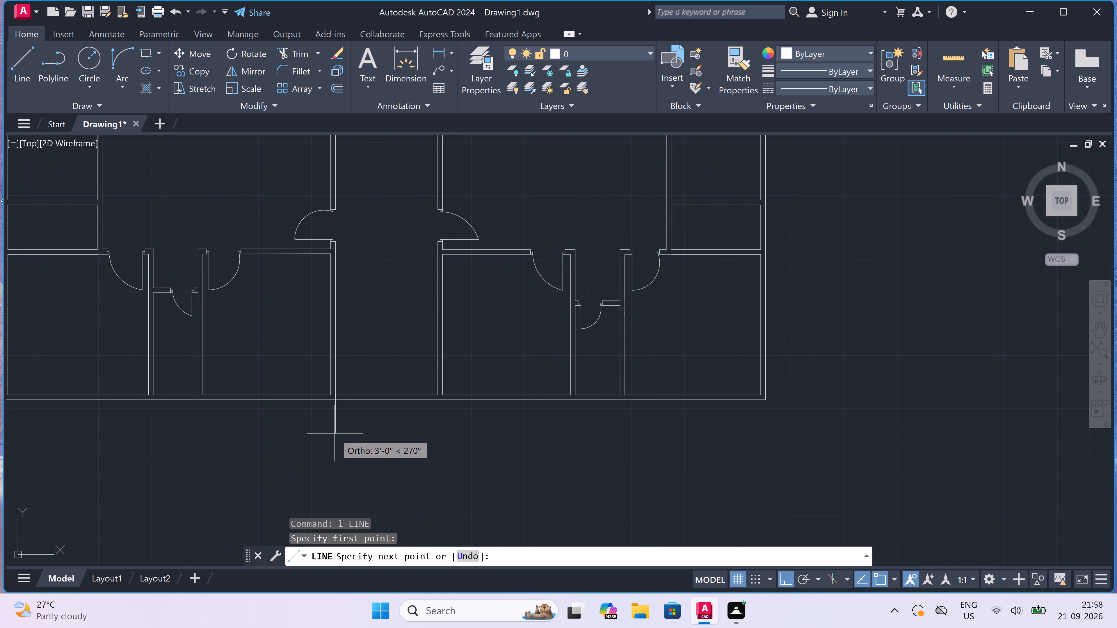
left_click(336, 442)
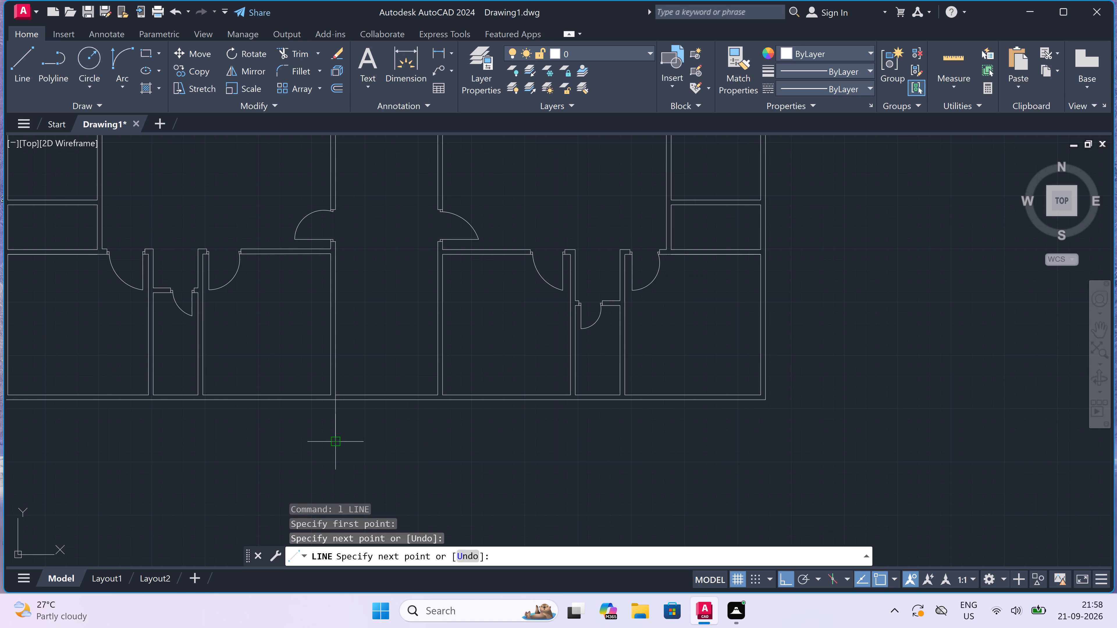
Continue the line about 8' horizontally to align with the corridor's right wall face, then up to that wall's bottom corner.
scroll(437, 423, "up", 1)
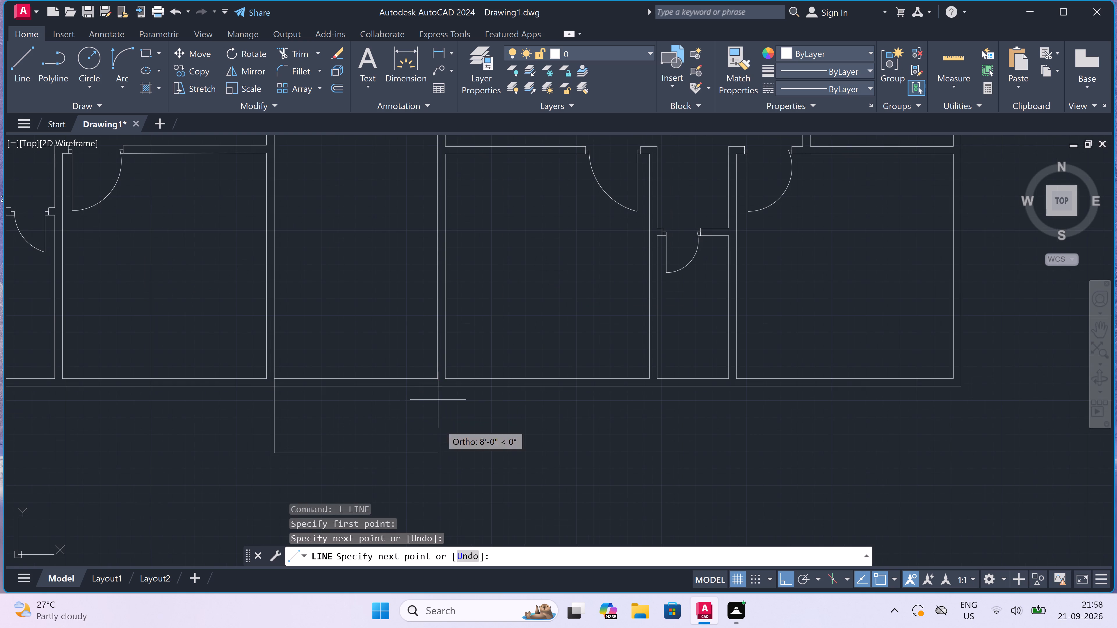
left_click(440, 453)
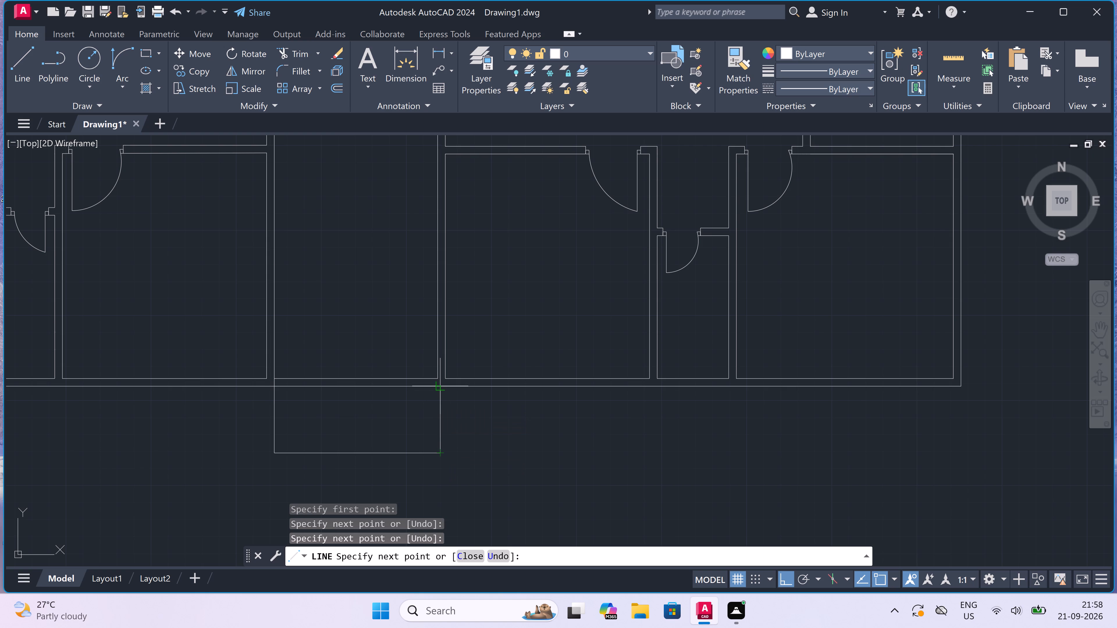
key("ctrl+z")
scroll(441, 392, "up", 2)
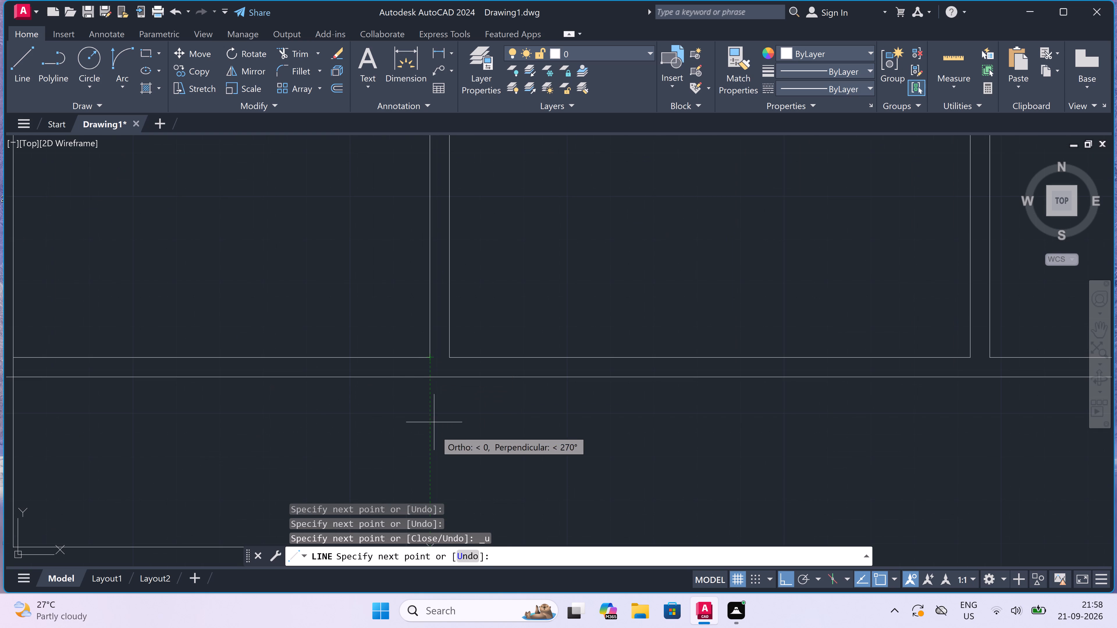
scroll(435, 435, "down", 2)
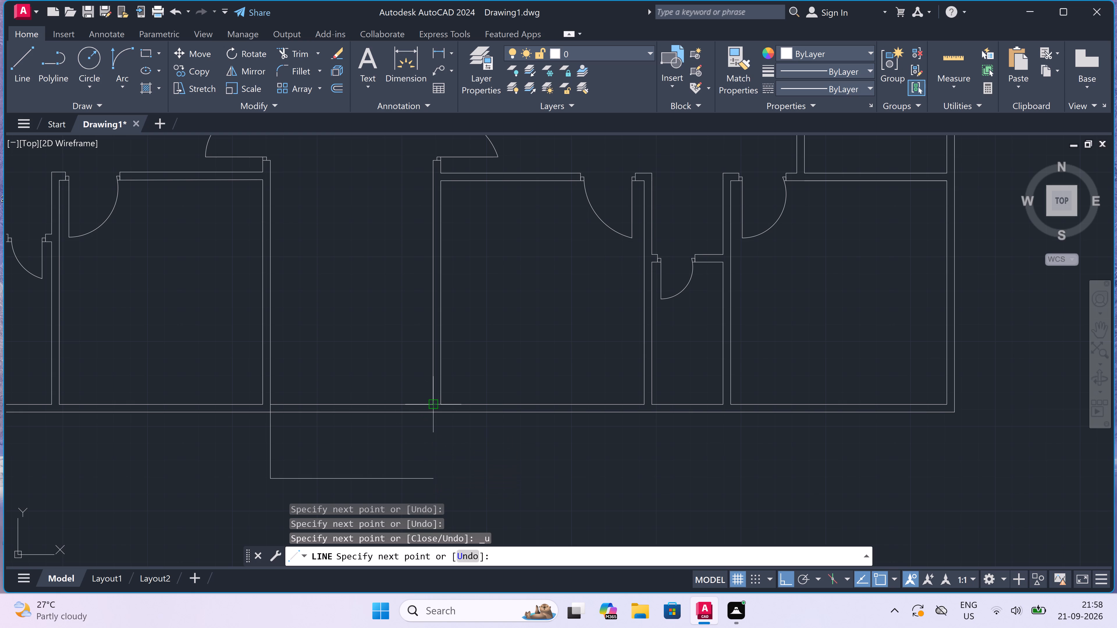
left_click(433, 478)
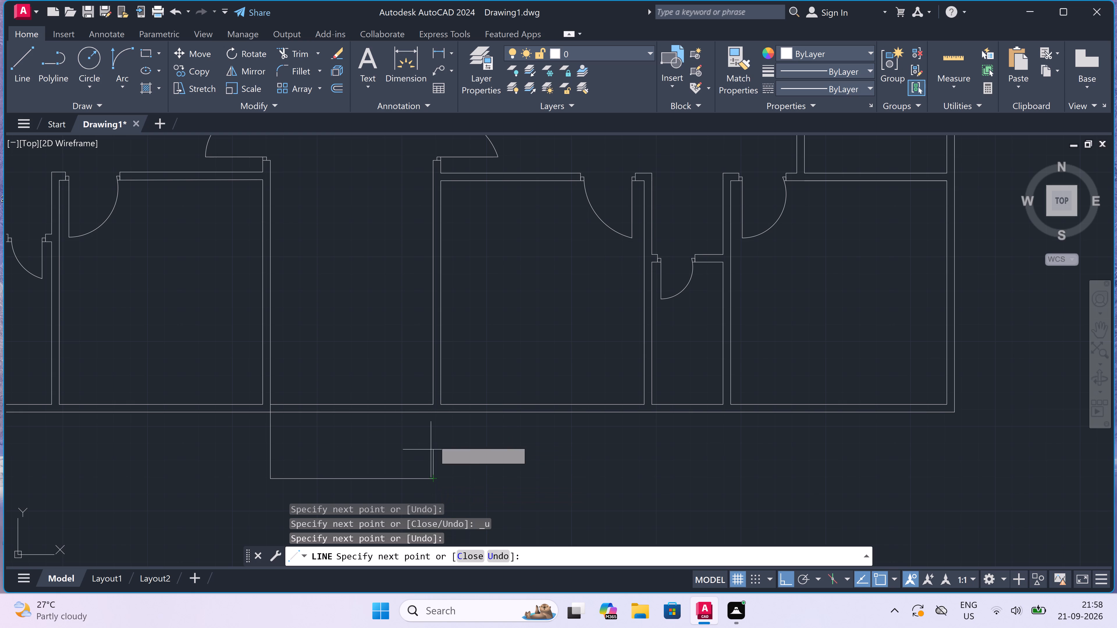
left_click(435, 404)
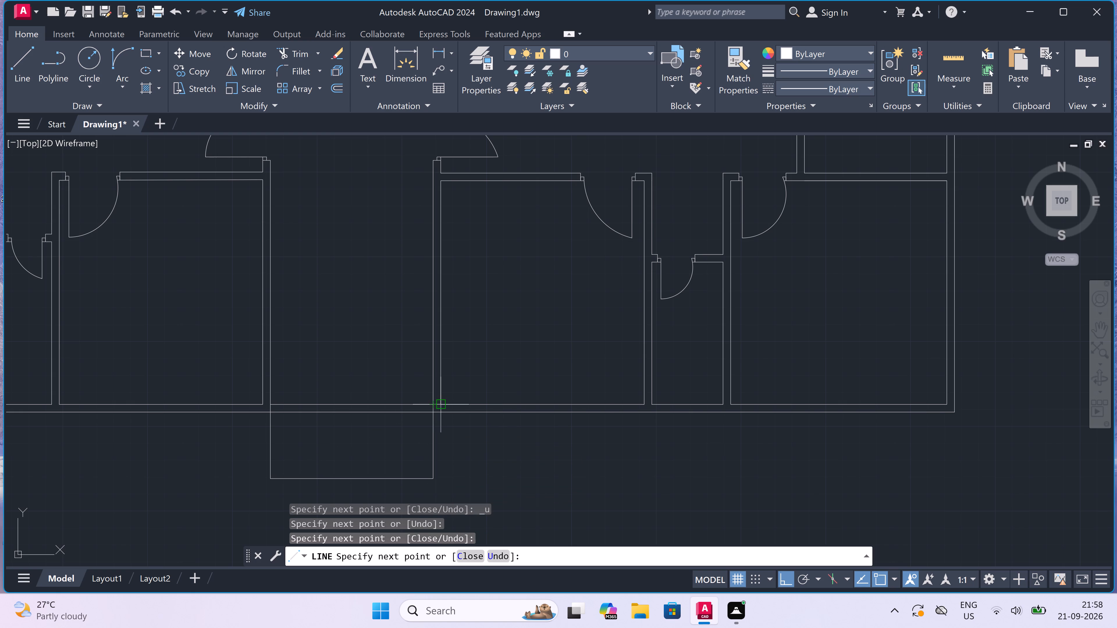
Draw the extension's right outer wall face 4.5" outward, down to the bottom line's level, and close it back to the inner corner.
key("4")
type(".5\"")
key("space")
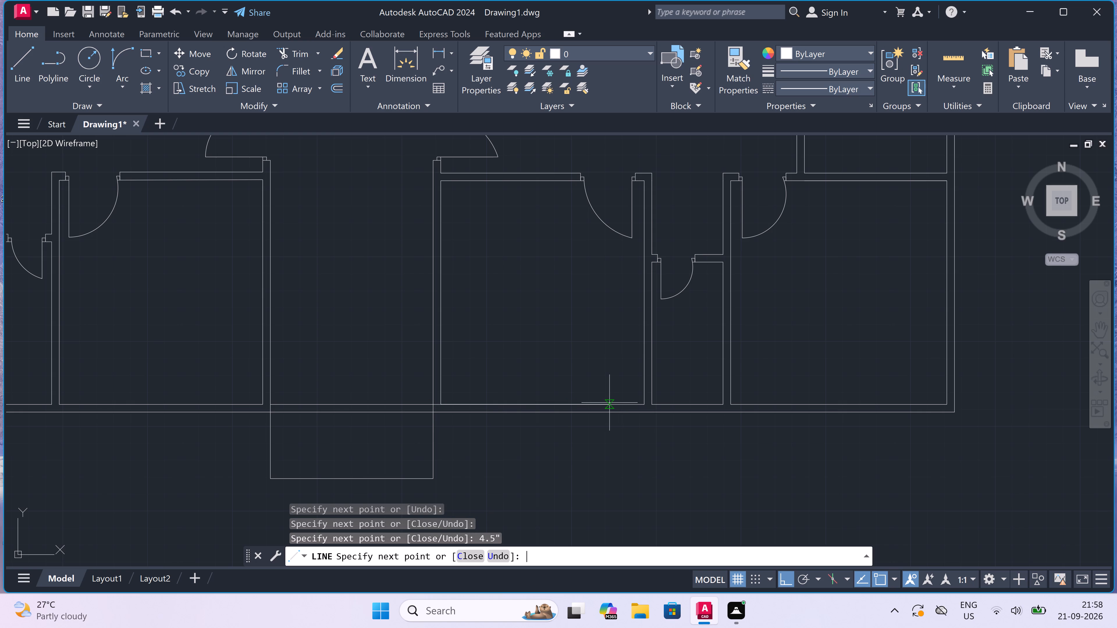
scroll(505, 458, "down", 2)
scroll(475, 499, "up", 3)
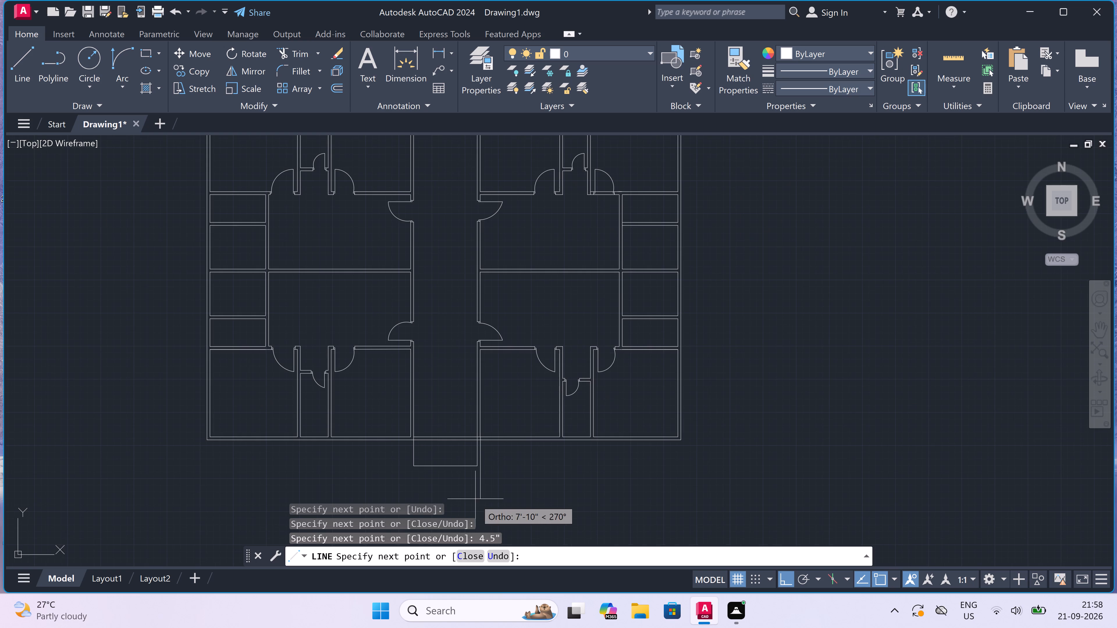
scroll(490, 369, "up", 2)
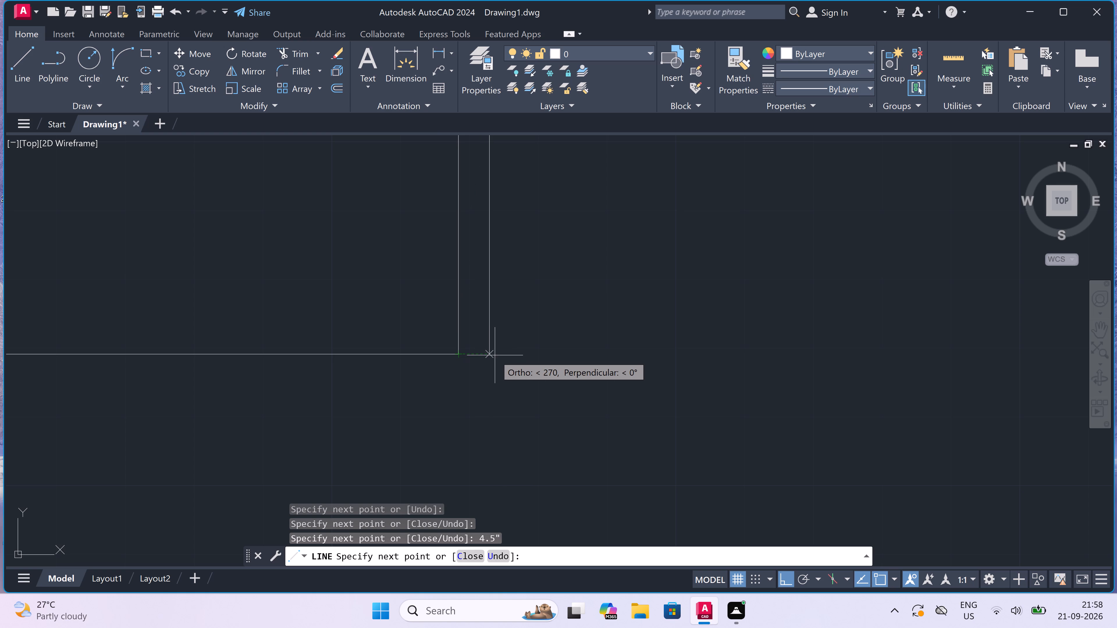
left_click(491, 356)
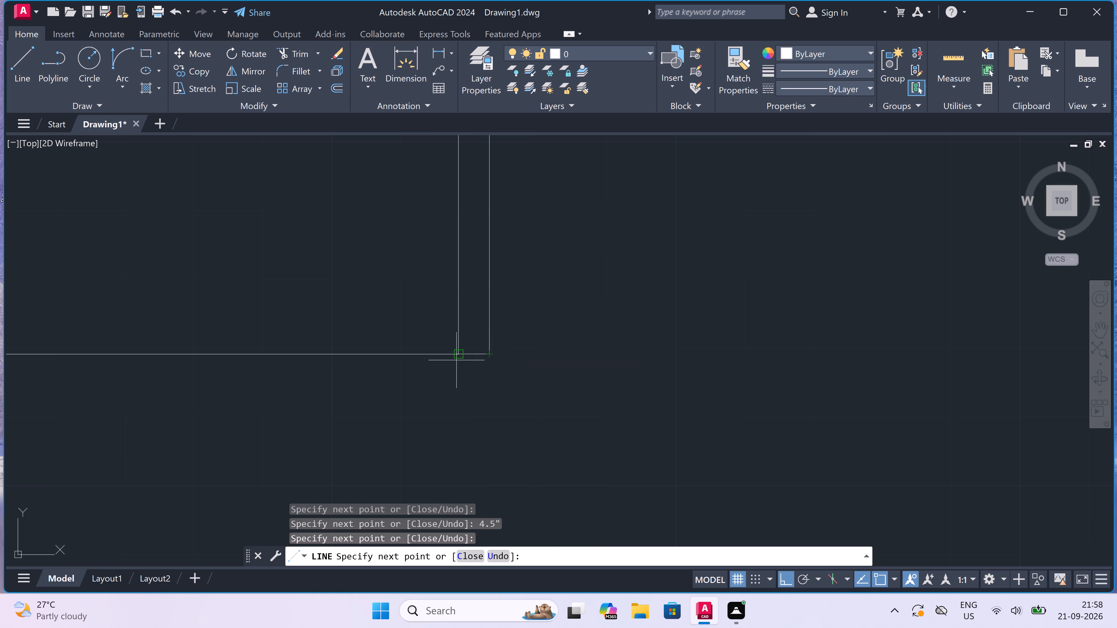
left_click(457, 356)
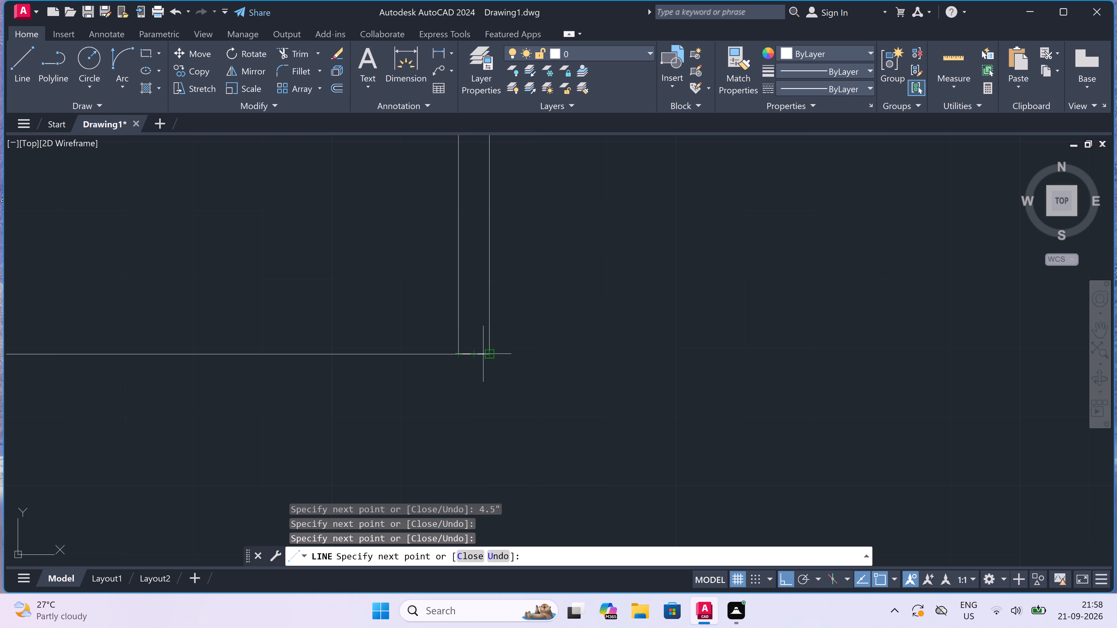
Draw the bottom wall's outer face 4.5" below the inner line, running left to beneath the left inner corner and up to it.
left_click_drag(486, 353, 489, 355)
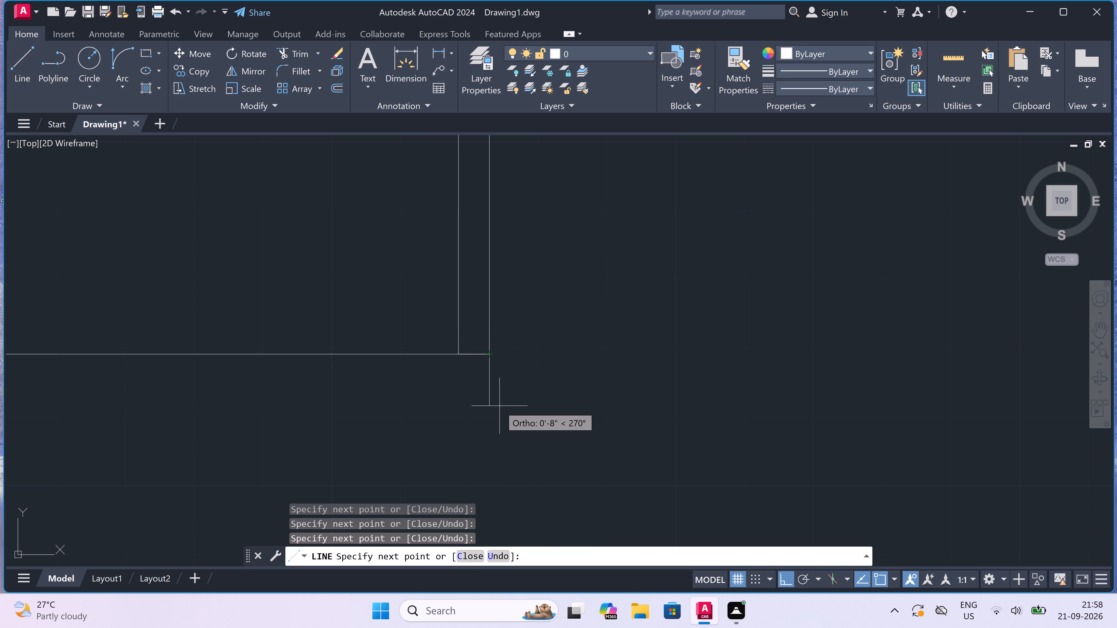
type("4.5")
type("\"")
key("space")
scroll(500, 400, "down", 2)
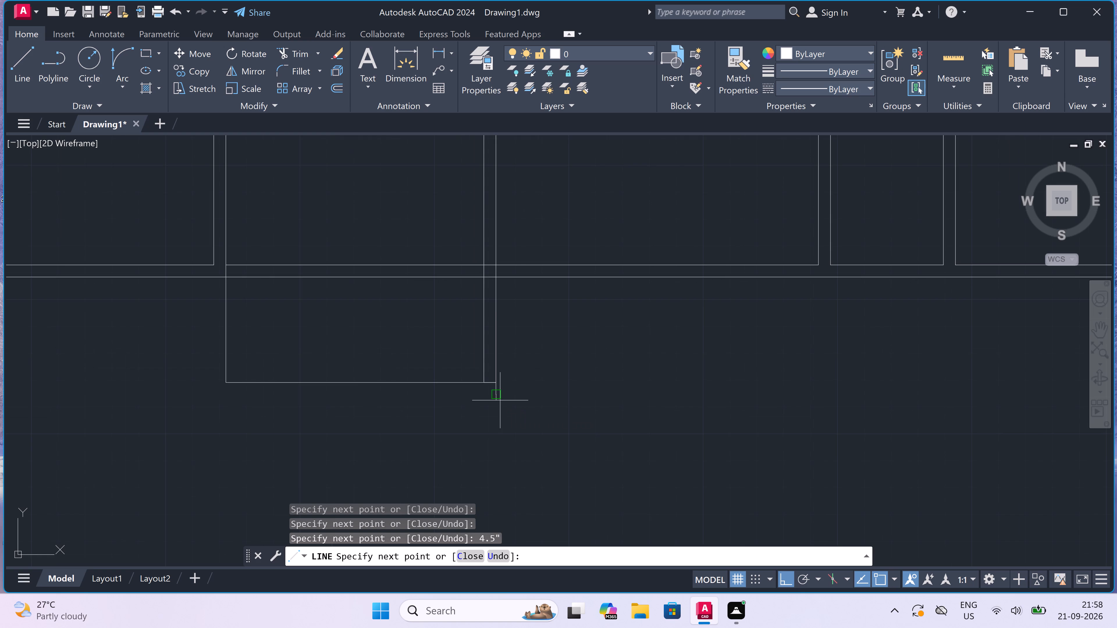
scroll(499, 400, "down", 1)
scroll(290, 402, "up", 4)
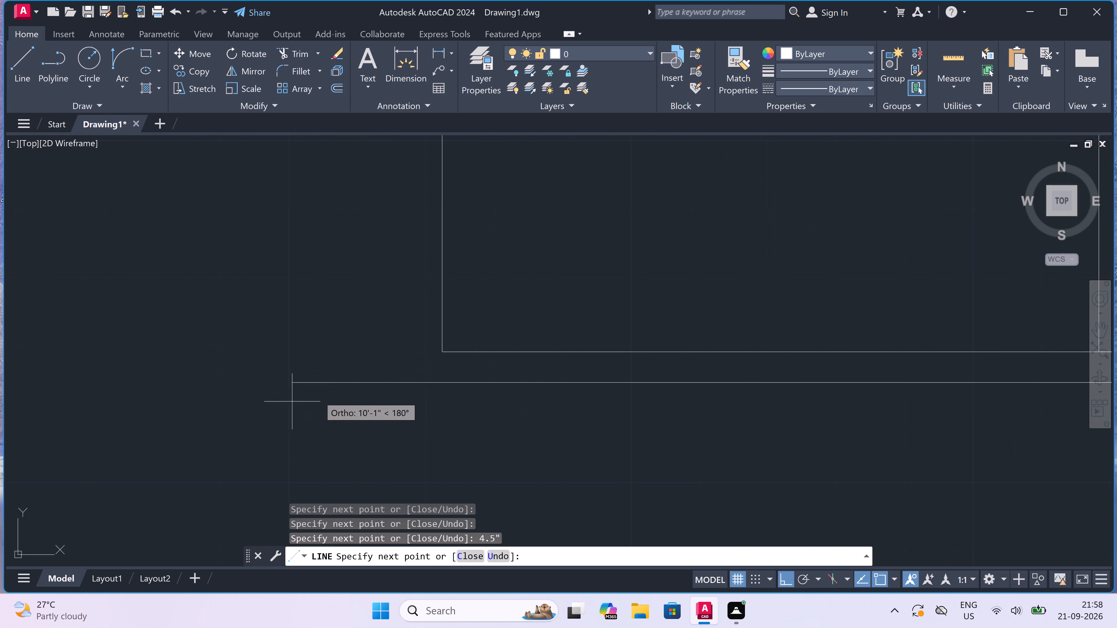
left_click(444, 382)
left_click(445, 354)
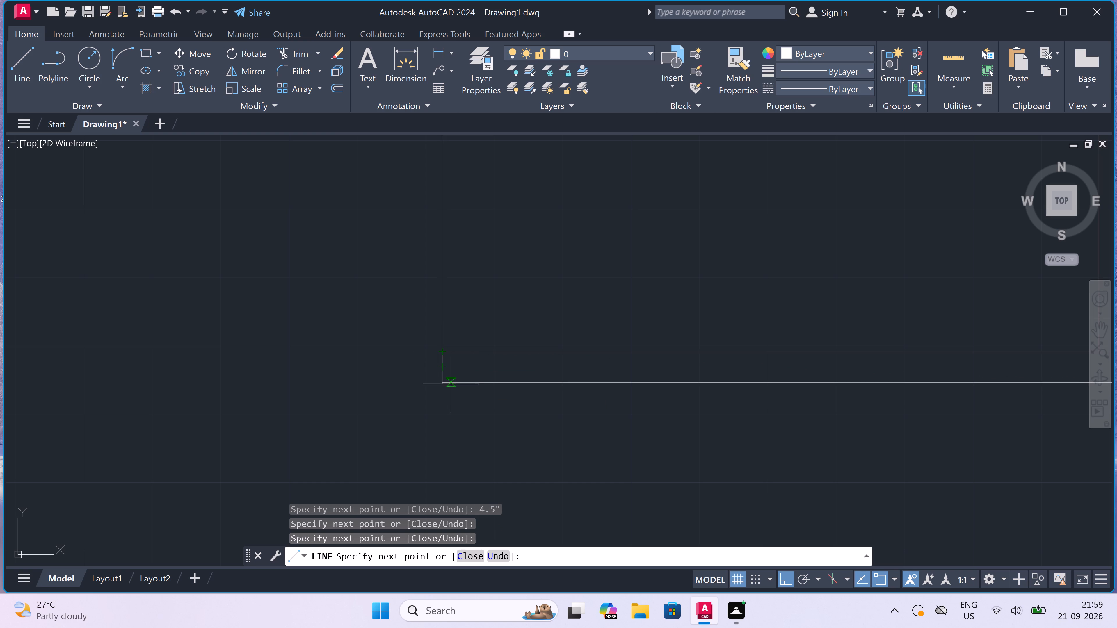
Draw the extension's left outer wall face 4.5" outward from the bottom corner, up to the left wing's inner wall corner.
left_click(445, 384)
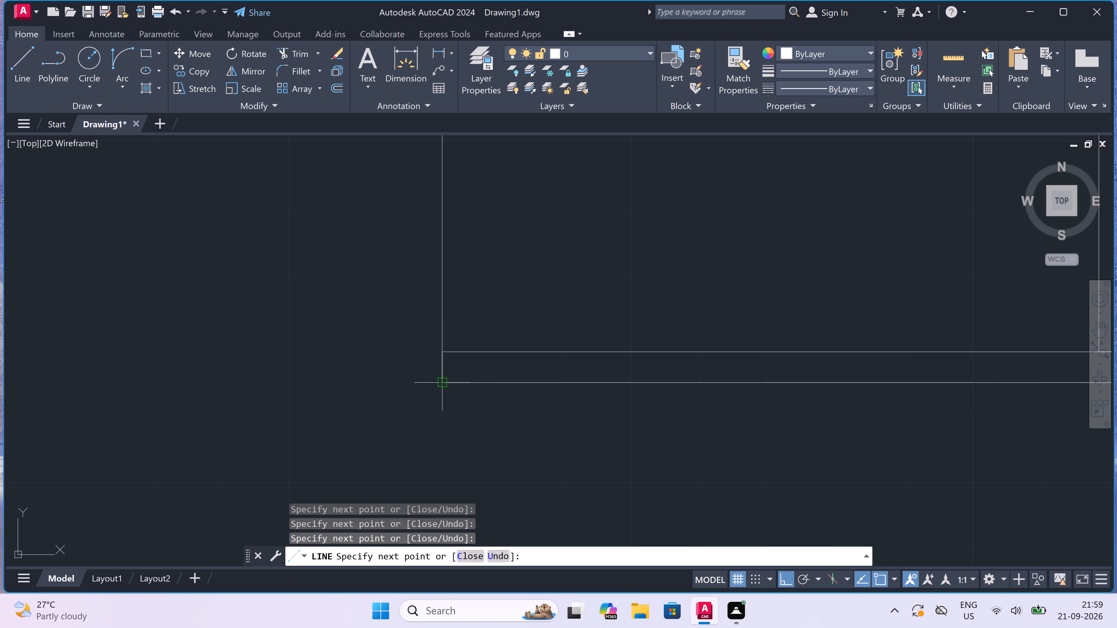
type("4.5")
key("shift+quotedbl")
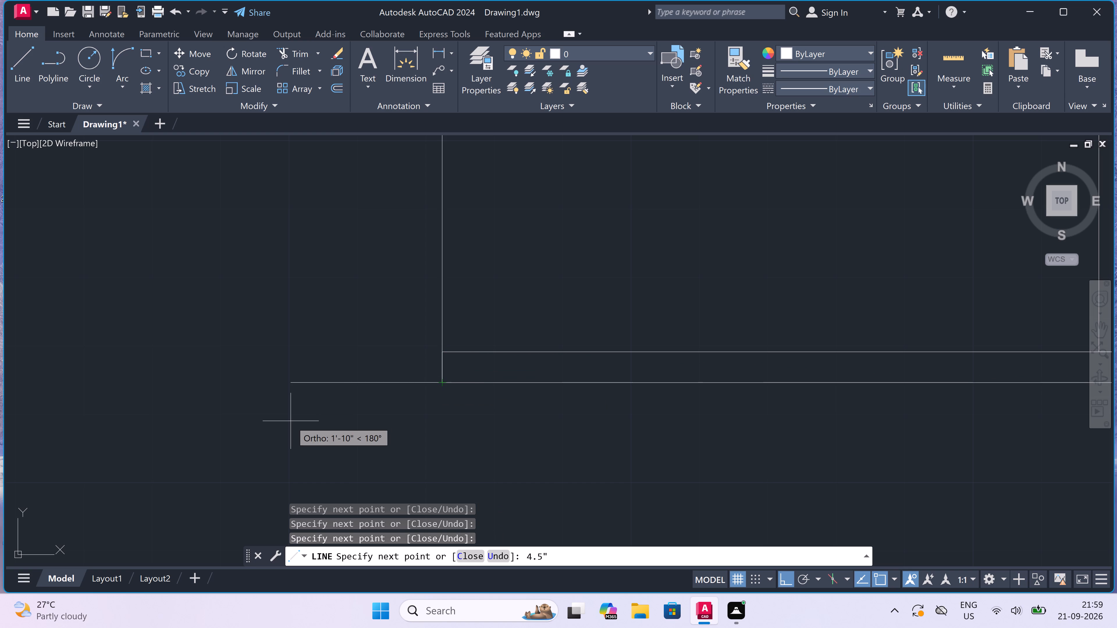
key("space")
scroll(291, 422, "down", 3)
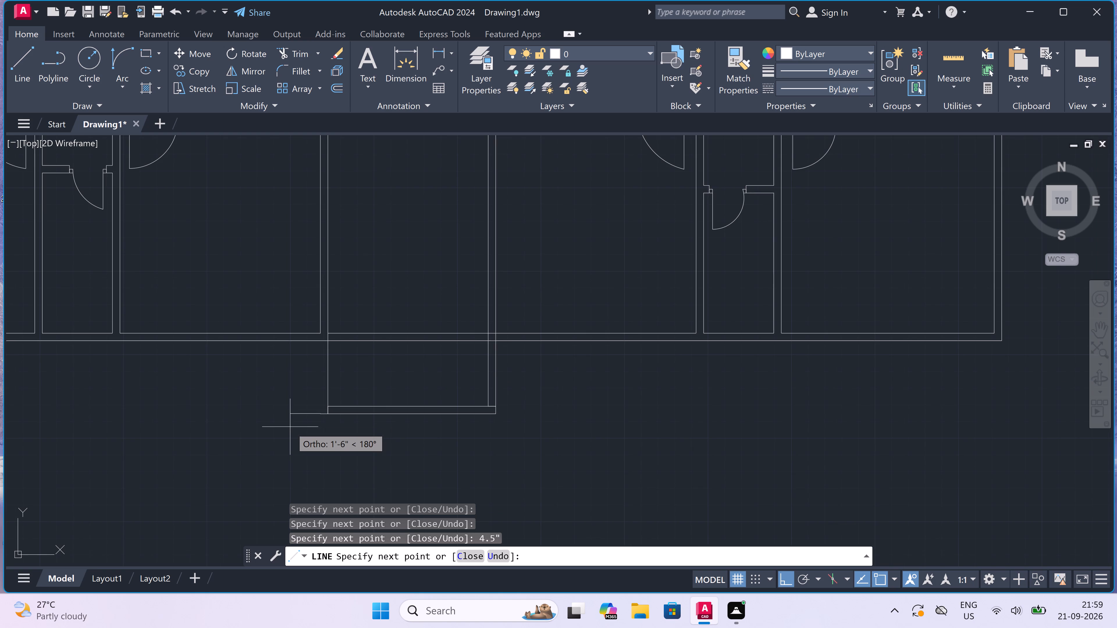
scroll(292, 347, "up", 3)
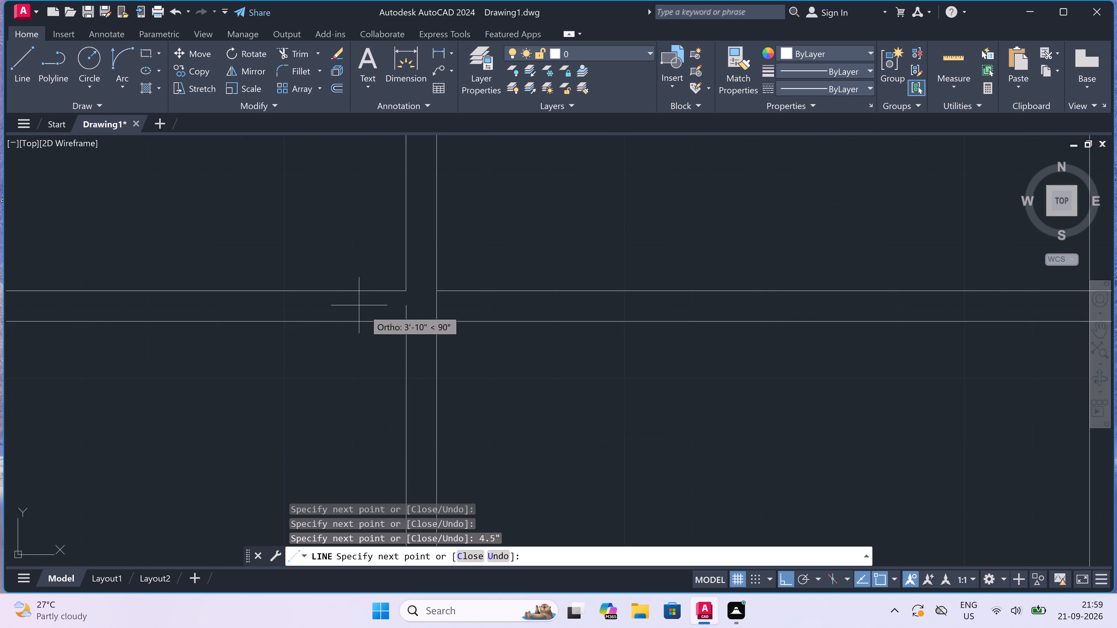
left_click(408, 287)
key("Escape")
Trim the overlapping line segments inside the junction of the extension's left wall and the left wing's bottom wall.
scroll(410, 291, "down", 2)
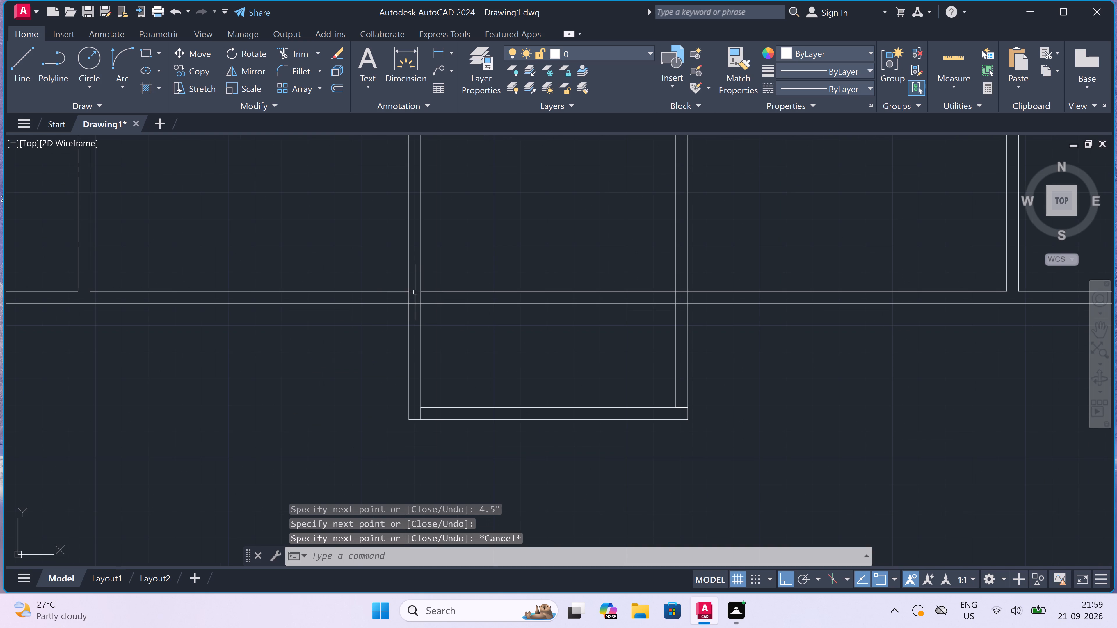
type("tr")
key("space")
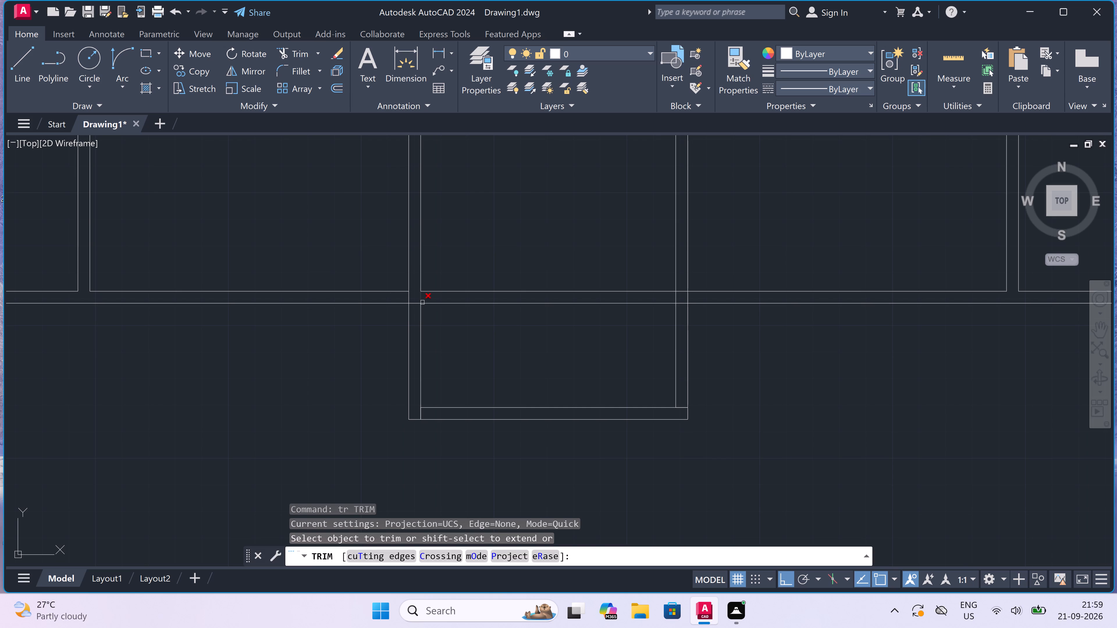
scroll(409, 301, "up", 1)
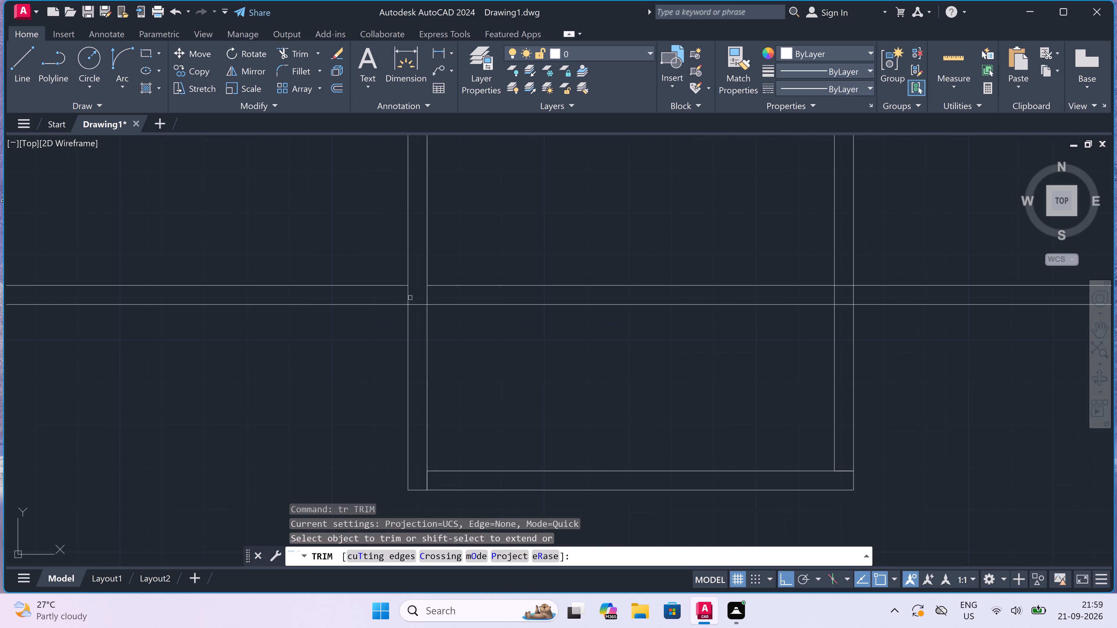
left_click(404, 295)
left_click(411, 298)
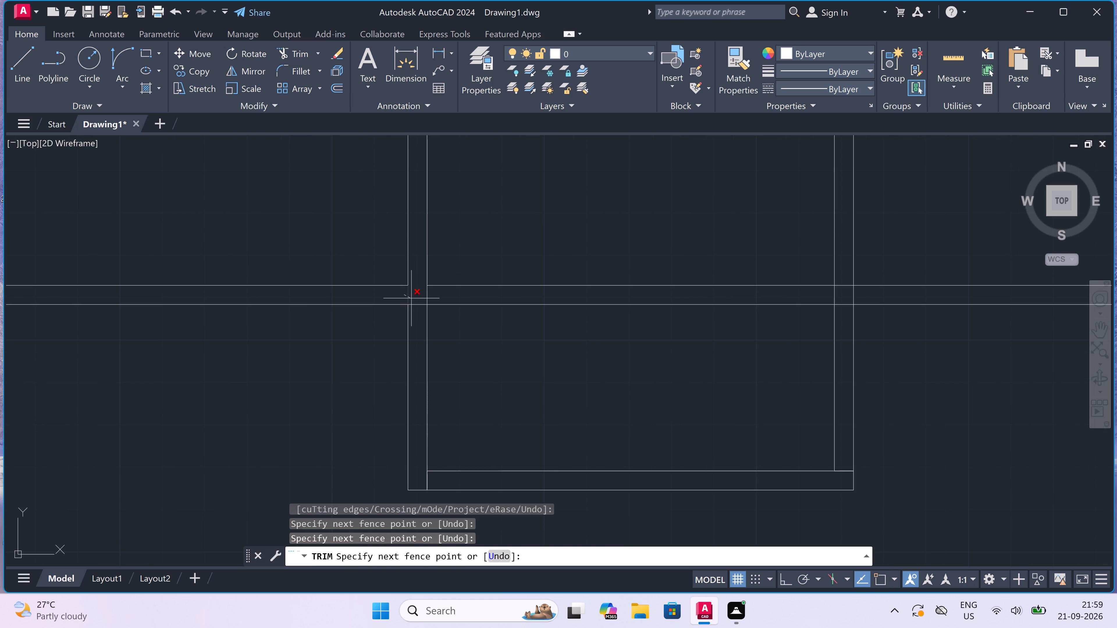
double_click(414, 312)
left_click(417, 293)
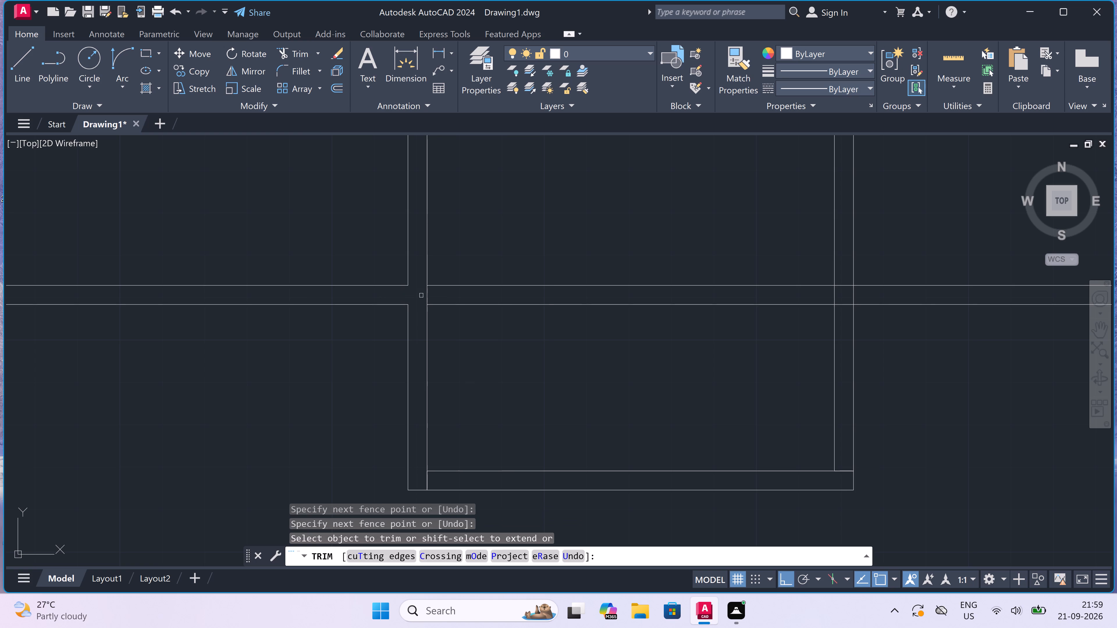
Trim both bottom wall lines crossing the corridor so it opens into the new extension.
left_click(456, 324)
left_click(458, 278)
left_click_drag(458, 278, 460, 301)
left_click(467, 339)
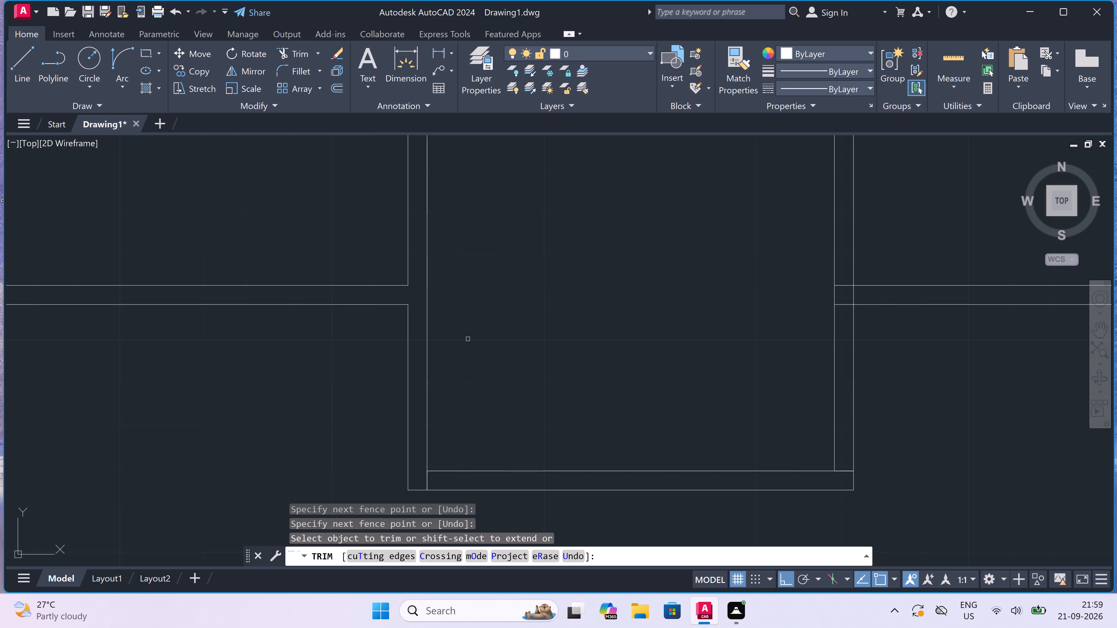
Trim the short closing line between the inner and outer faces at the extension's bottom-left corner.
scroll(468, 339, "down", 1)
scroll(442, 437, "up", 2)
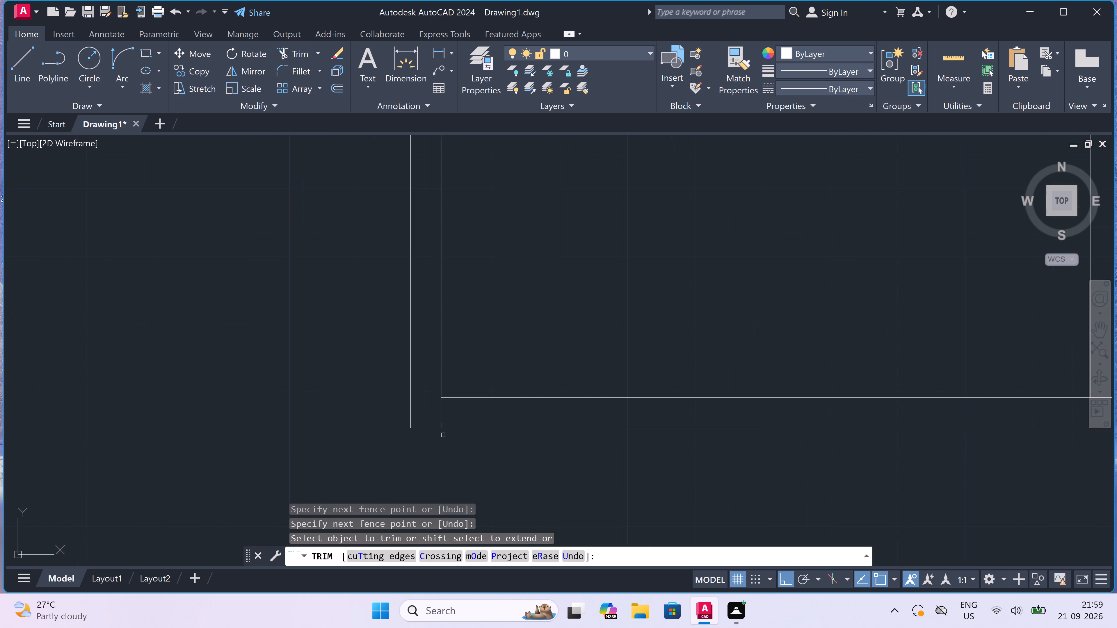
left_click(446, 410)
left_click(428, 417)
scroll(428, 416, "down", 4)
scroll(516, 412, "up", 2)
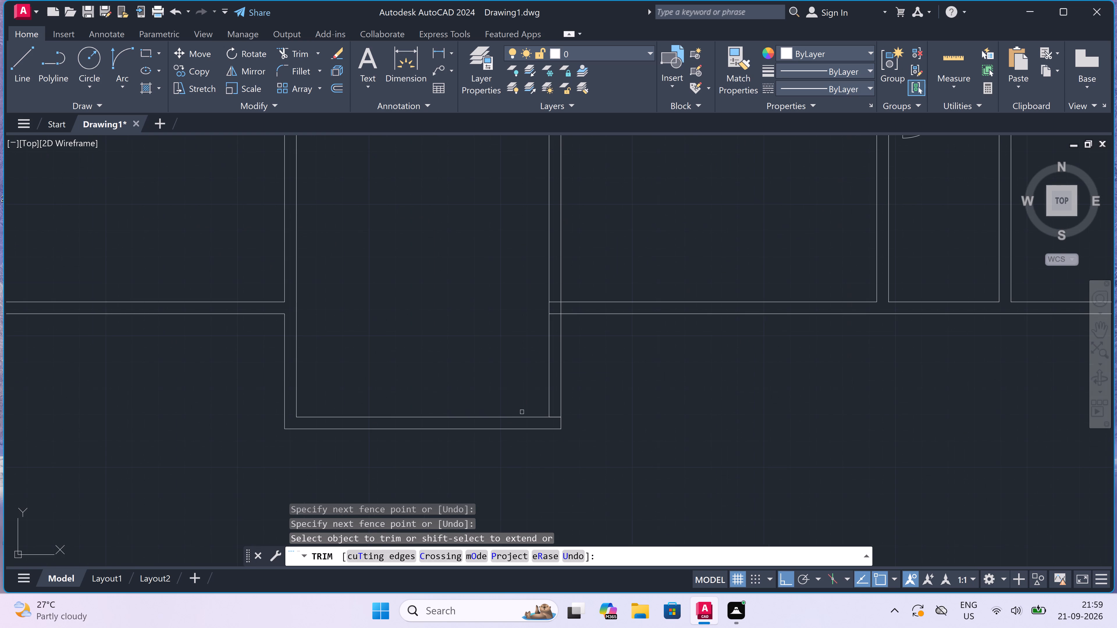
Trim the short closing lines between the inner and outer wall faces at the extension's bottom-right corner.
scroll(568, 415, "up", 1)
scroll(525, 418, "up", 1)
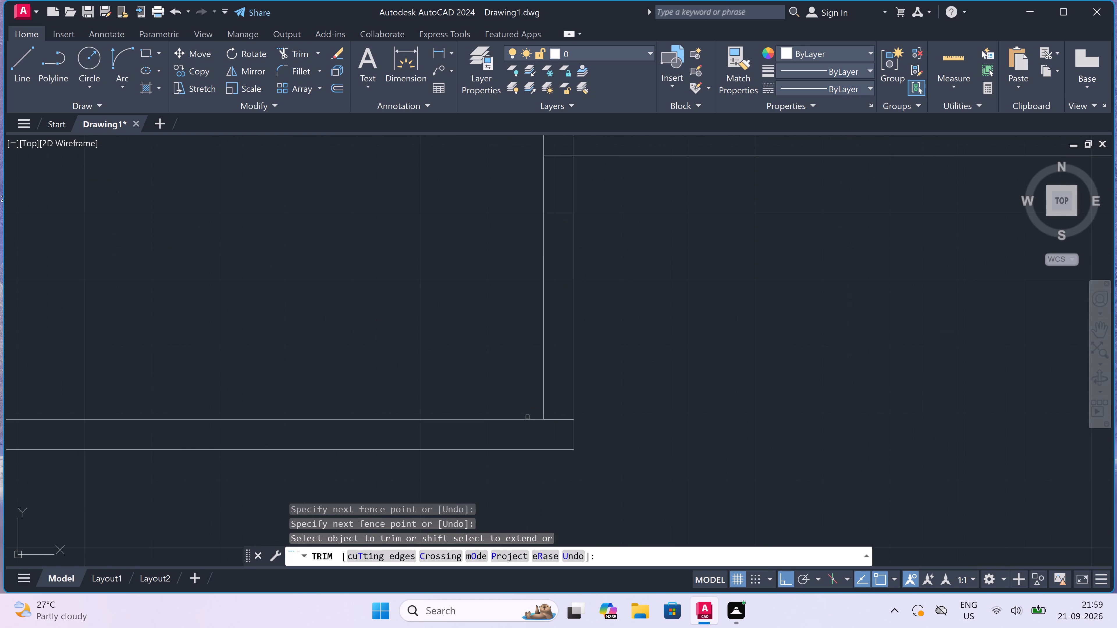
left_click_drag(555, 415, 555, 417)
left_click_drag(554, 429, 557, 435)
Trim the overlapping line segments inside the junction of the extension's right wall and the right wing's bottom wall.
scroll(552, 429, "down", 3)
scroll(547, 363, "up", 3)
left_click(573, 368)
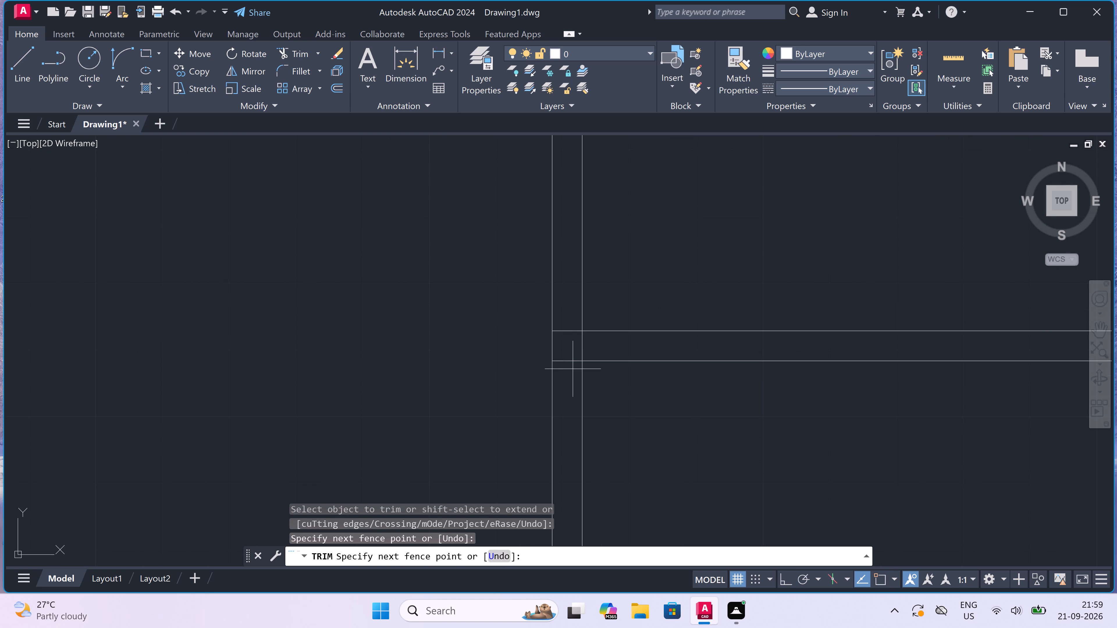
left_click(570, 331)
double_click(579, 354)
scroll(575, 357, "down", 1)
scroll(575, 357, "up", 1)
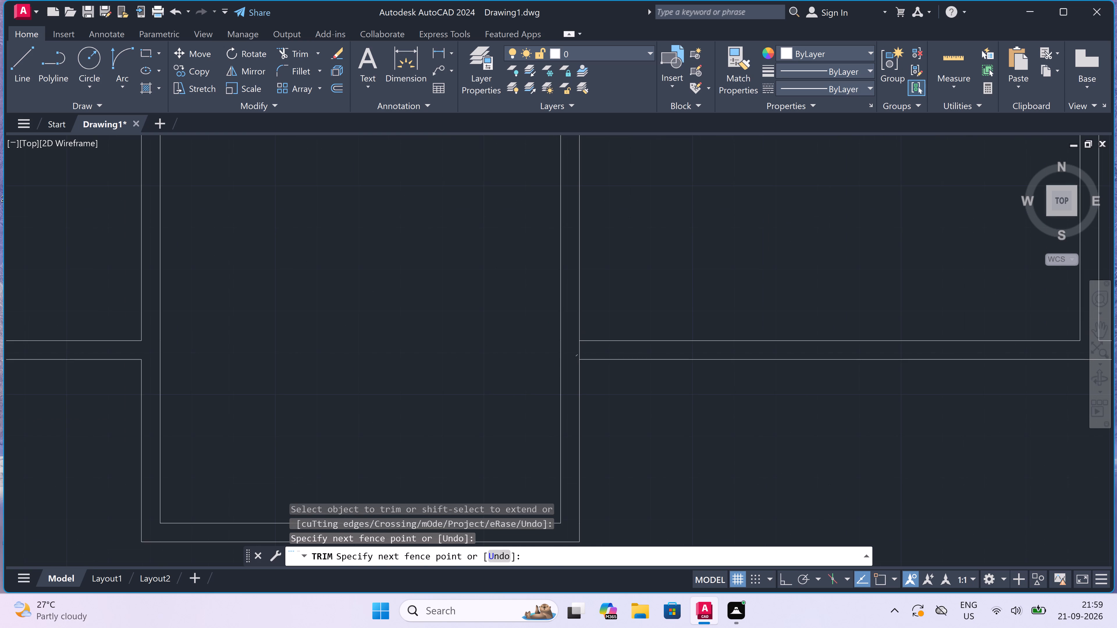
scroll(575, 357, "up", 1)
left_click(604, 333)
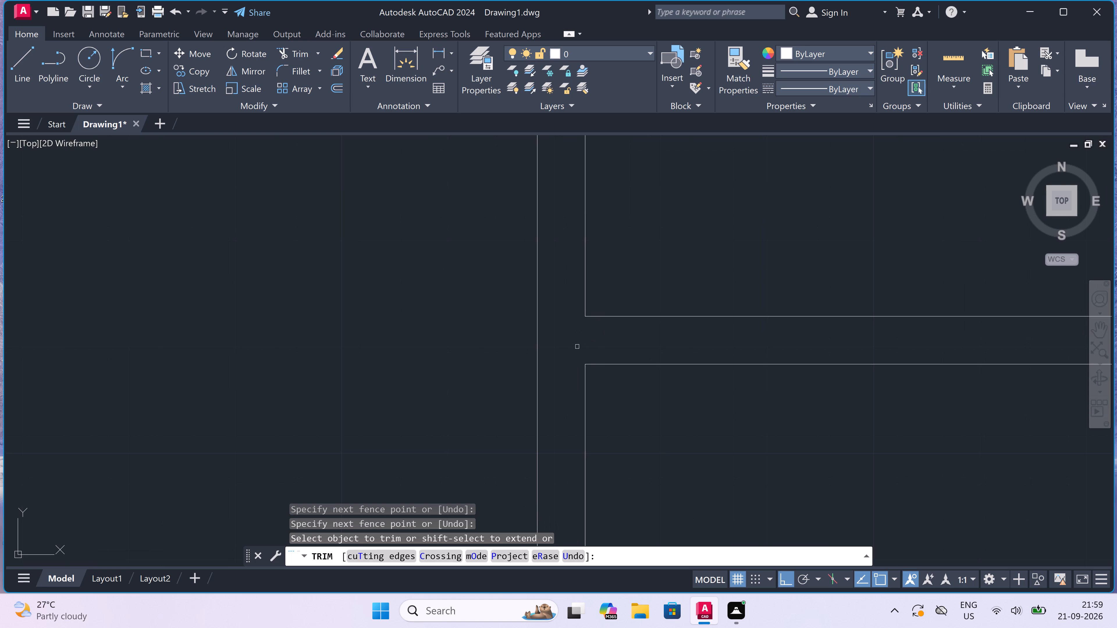
scroll(486, 356, "down", 6)
scroll(465, 354, "up", 1)
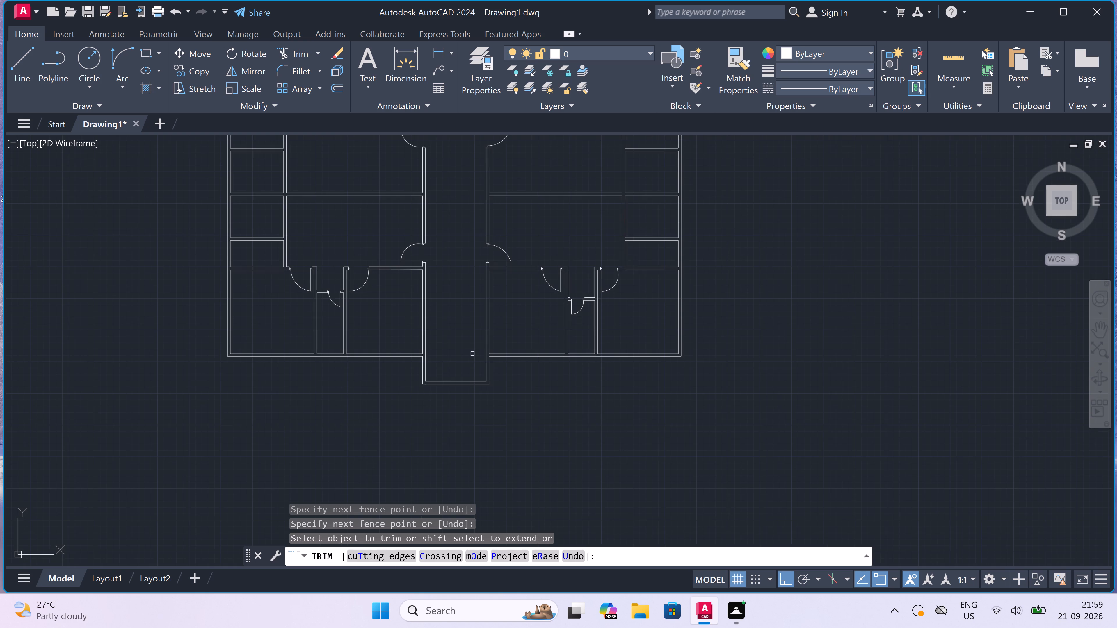
scroll(465, 354, "up", 2)
key("Escape")
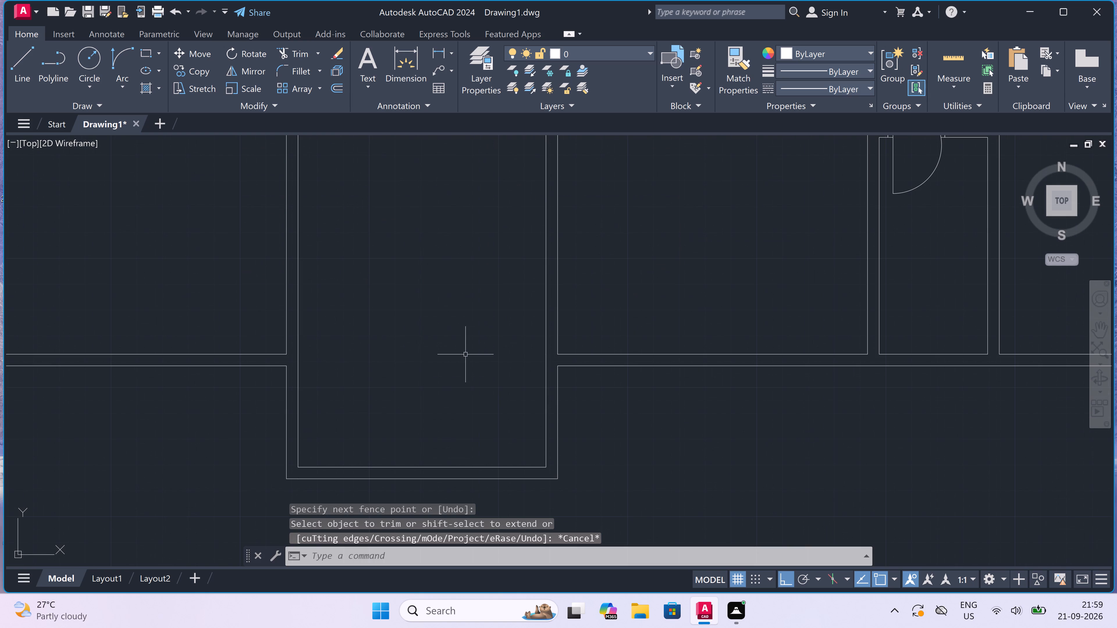
Draw a horizontal line across the corridor between its inner wall faces, just below the lower pair of corridor doors.
type("l")
key("space")
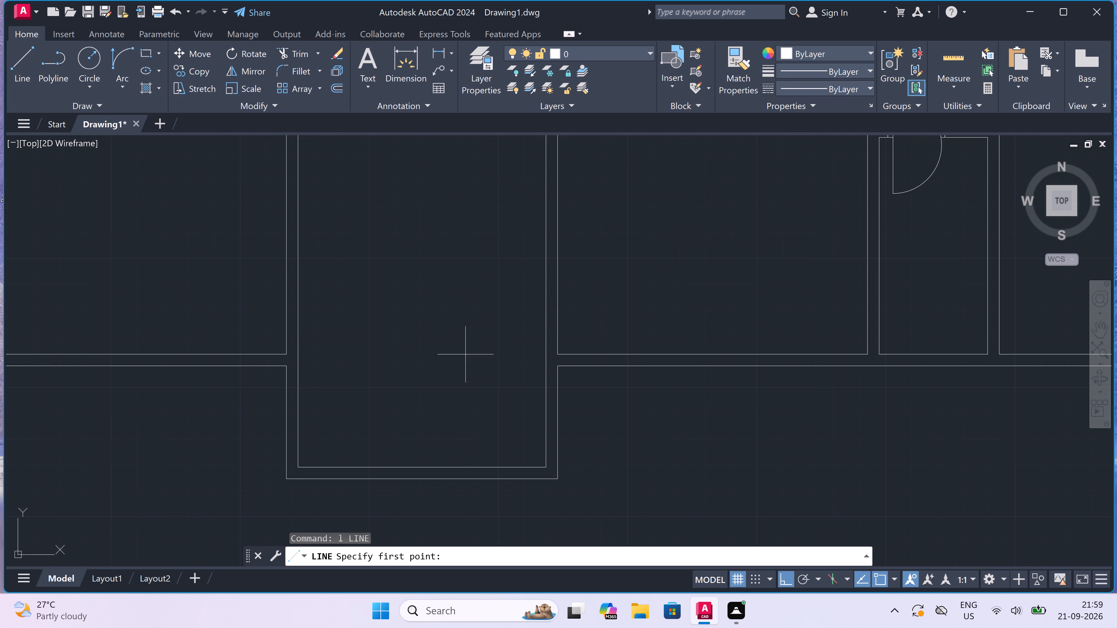
scroll(465, 354, "down", 2)
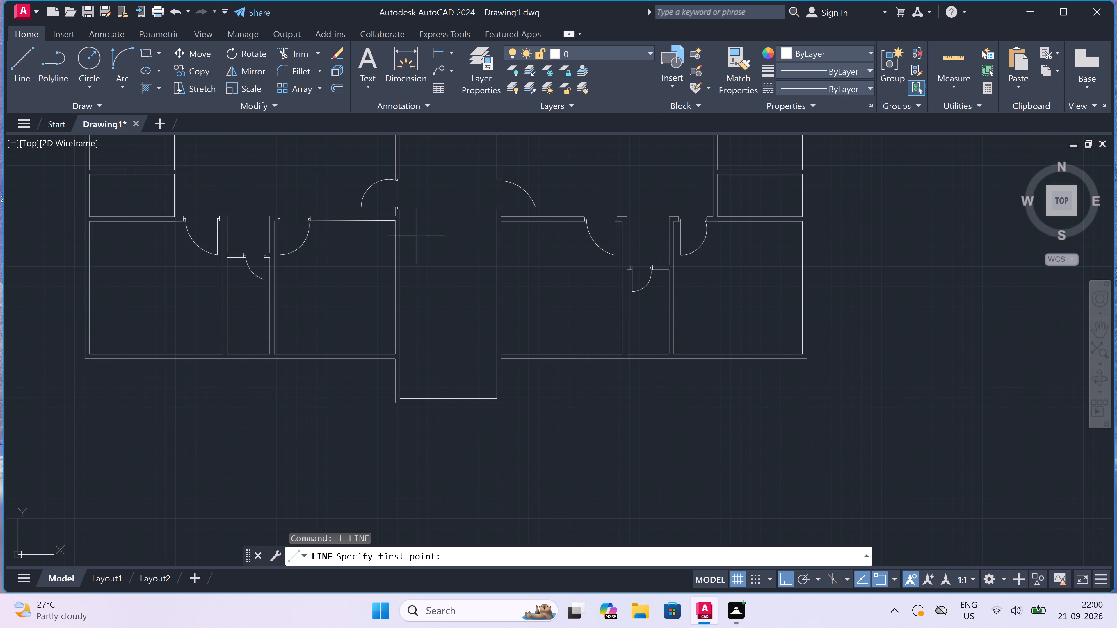
scroll(406, 226, "up", 2)
left_click_drag(390, 216, 393, 216)
left_click(635, 215)
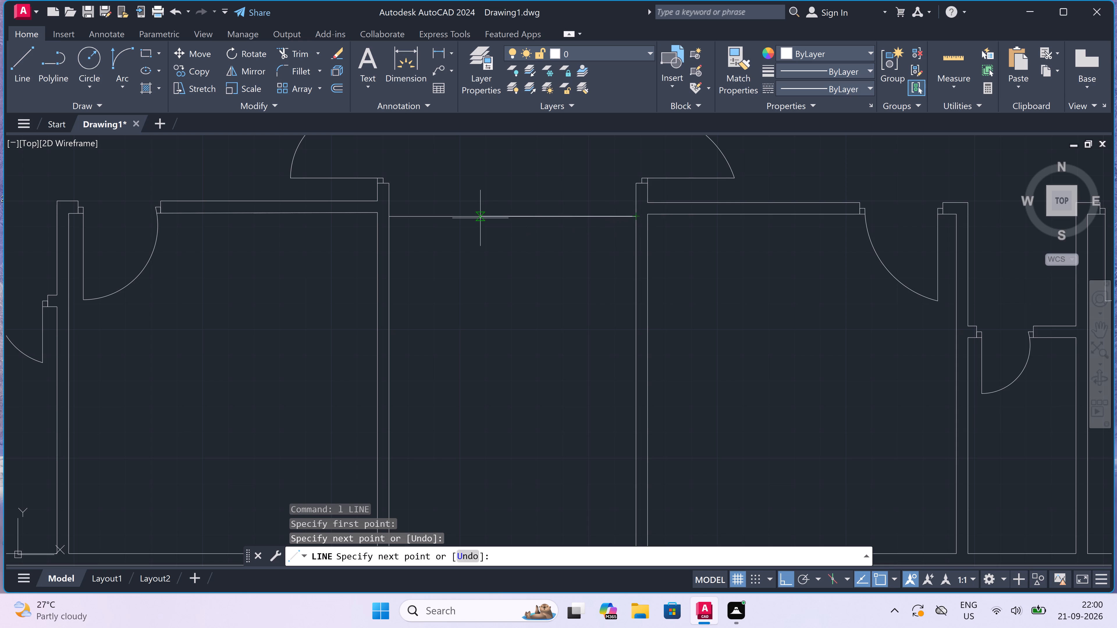
key("Escape")
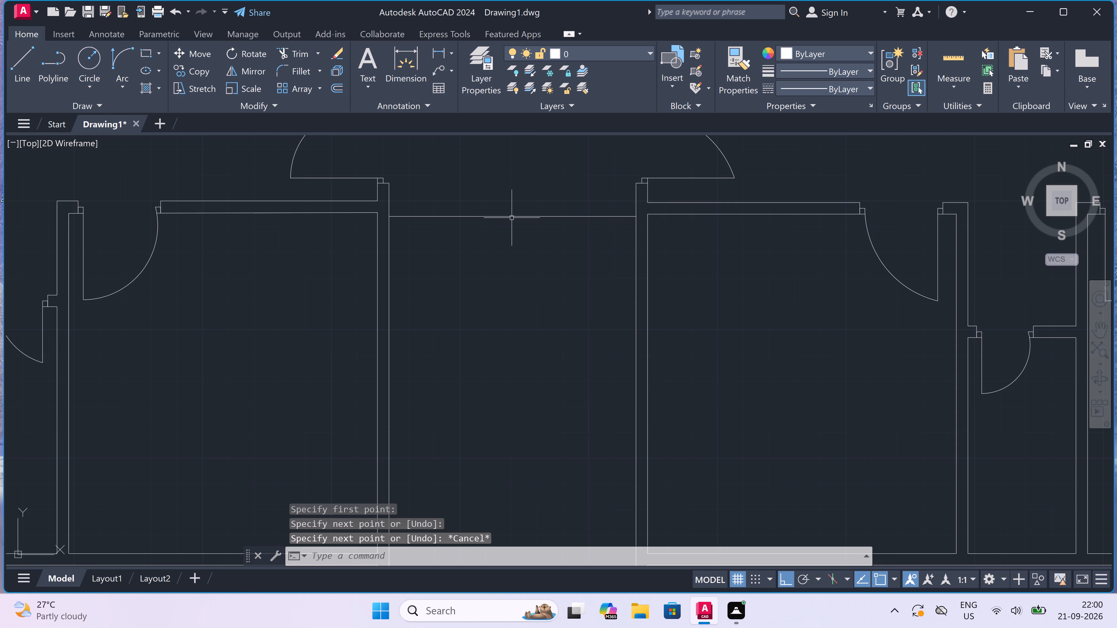
Draw a vertical centre line from the midpoint of the new horizontal line down the corridor, ending just above the wings' bottom wall.
key("space")
left_click_drag(512, 218, 513, 220)
scroll(529, 339, "down", 3)
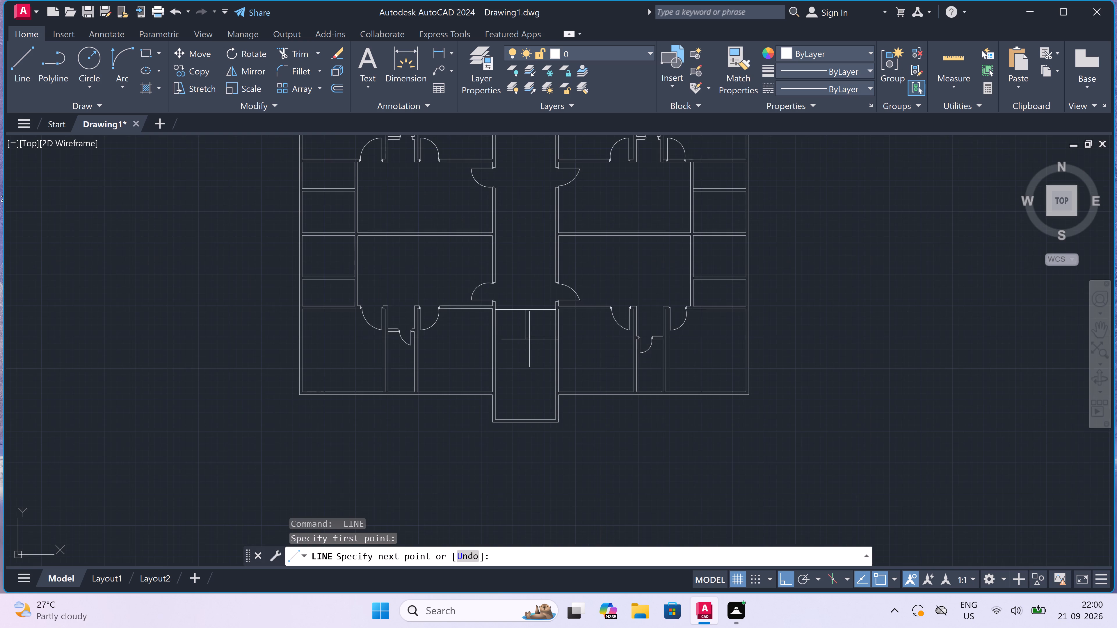
scroll(531, 358, "up", 3)
scroll(521, 417, "down", 2)
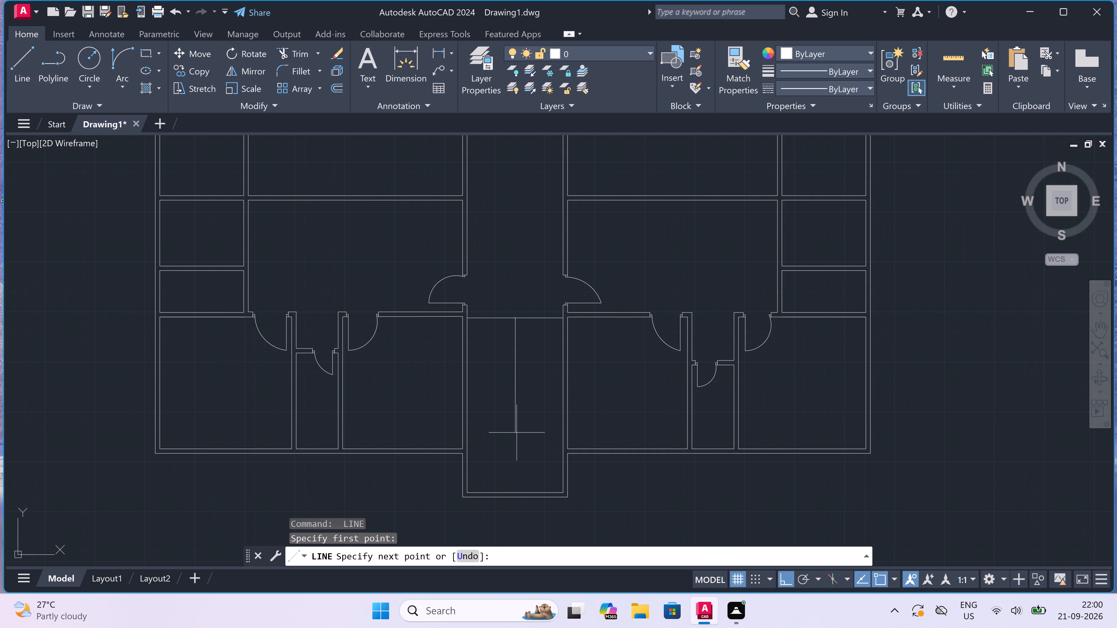
scroll(514, 440, "up", 2)
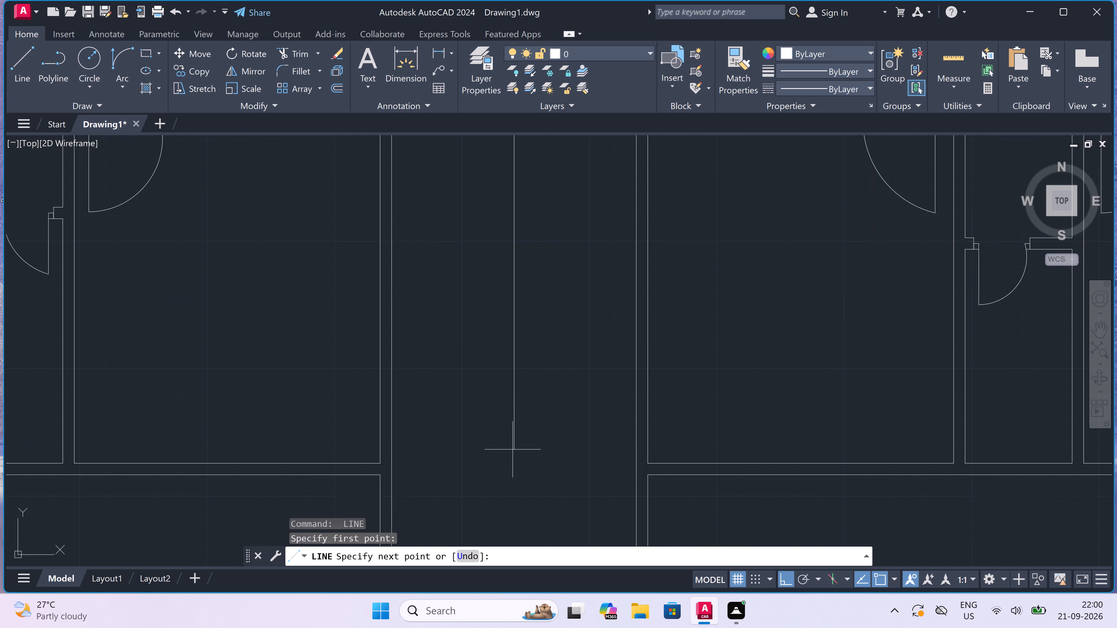
left_click(512, 449)
key("Escape")
Offset the horizontal corridor line downward 9" repeatedly with the Multiple option, making 14 stair tread lines to the centre line's lower end.
scroll(508, 444, "down", 3)
scroll(499, 383, "up", 3)
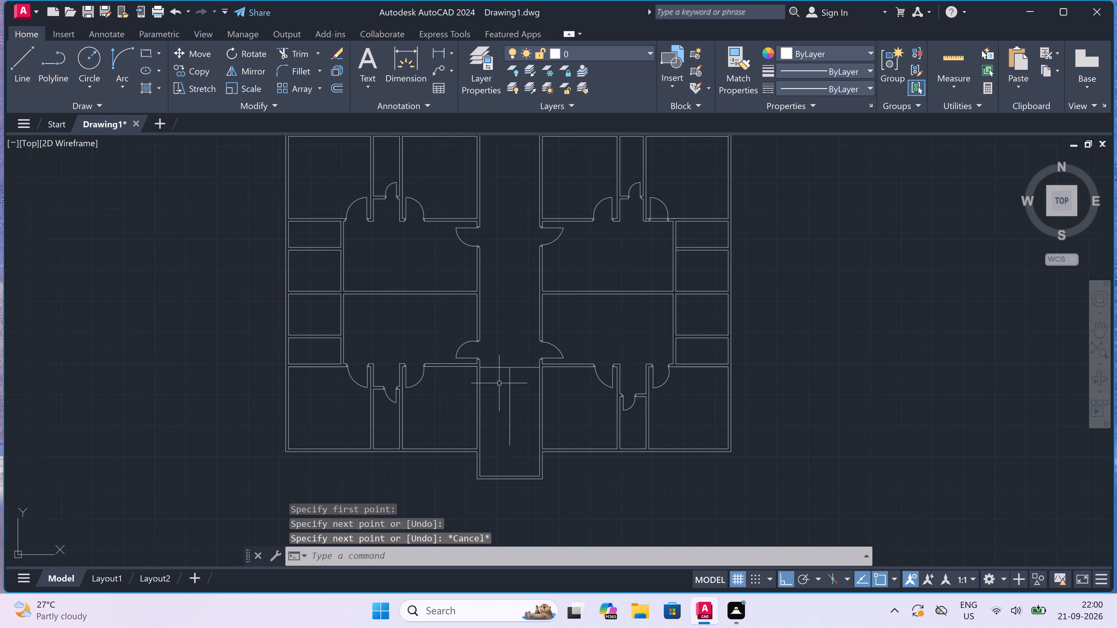
type("o")
key("space")
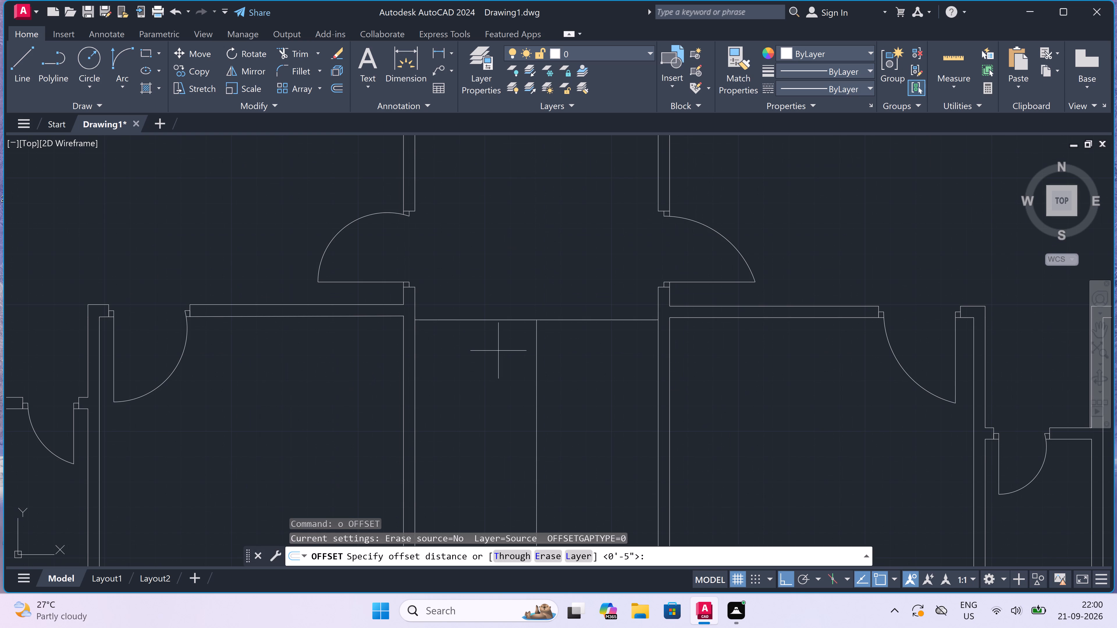
double_click(497, 326)
key("9")
key("shift+quotedbl")
key("space")
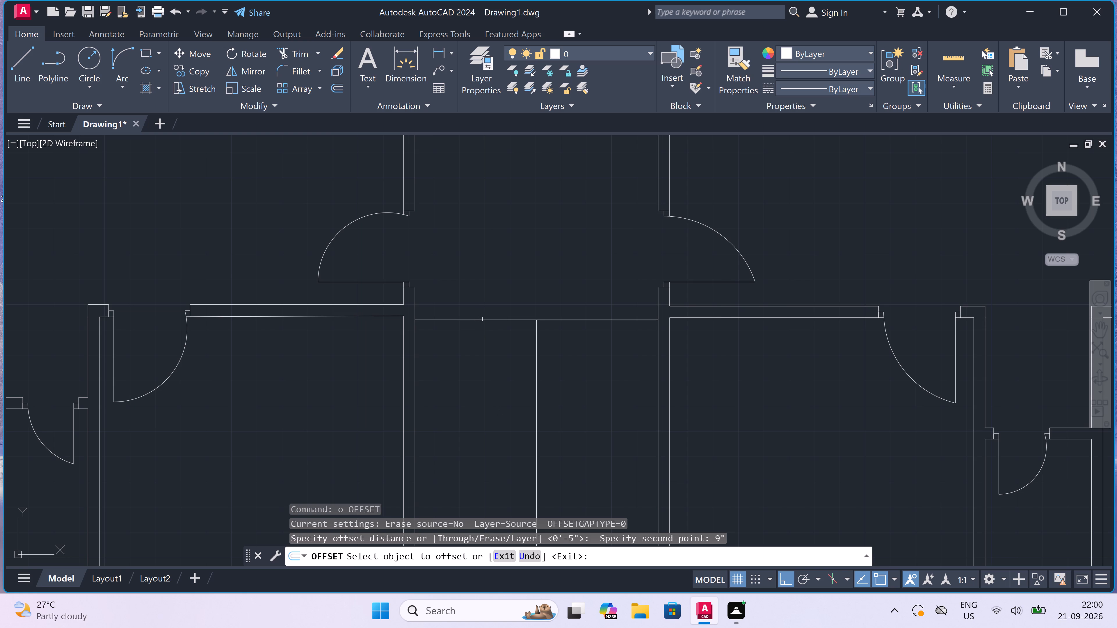
left_click_drag(481, 319, 481, 333)
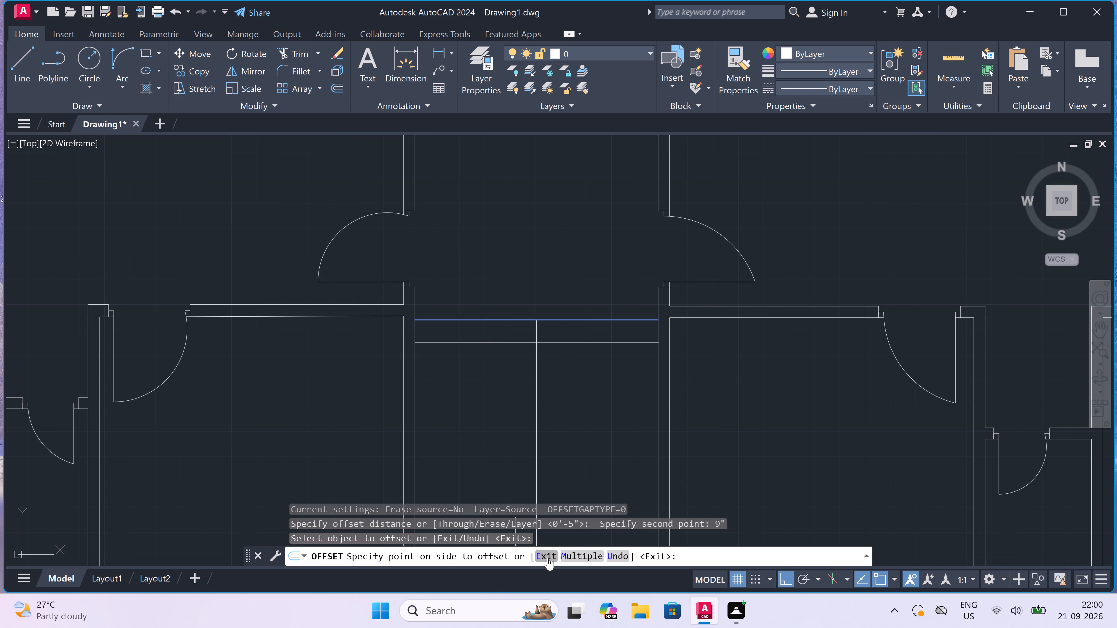
left_click(579, 555)
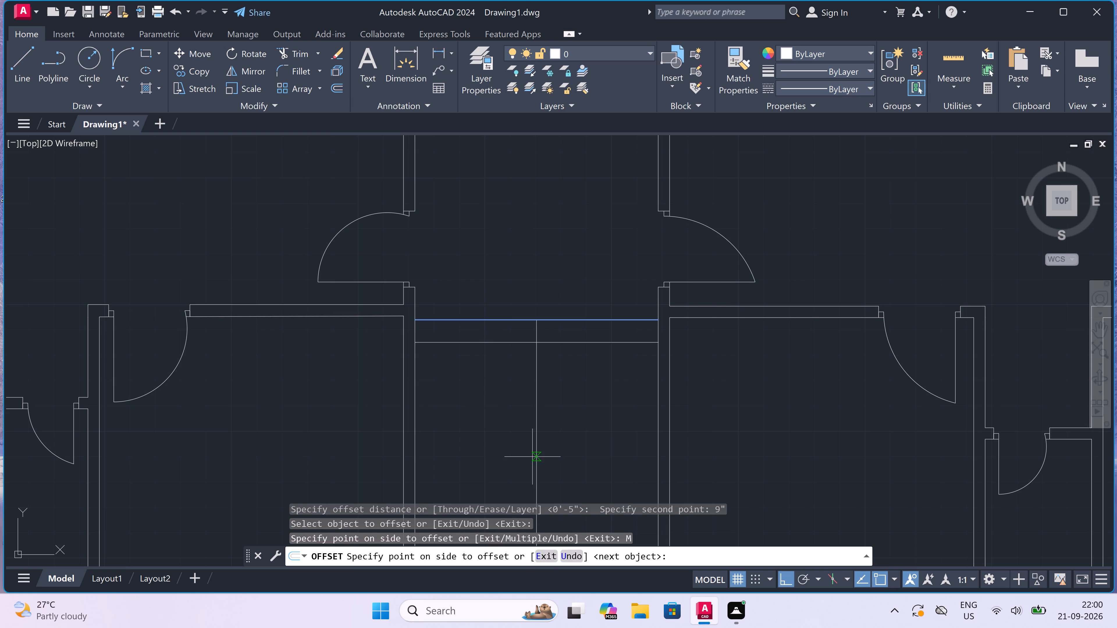
scroll(525, 401, "down", 3)
double_click(519, 426)
double_click(517, 434)
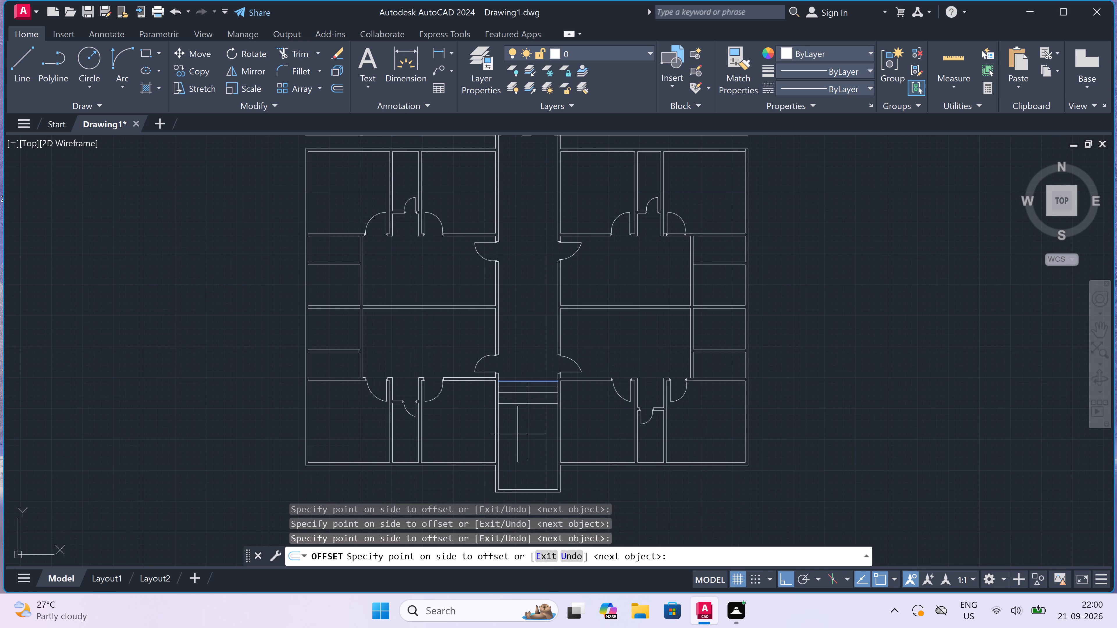
triple_click(518, 450)
left_click(518, 454)
double_click(518, 458)
left_click_drag(518, 461, 519, 465)
double_click(519, 465)
triple_click(518, 468)
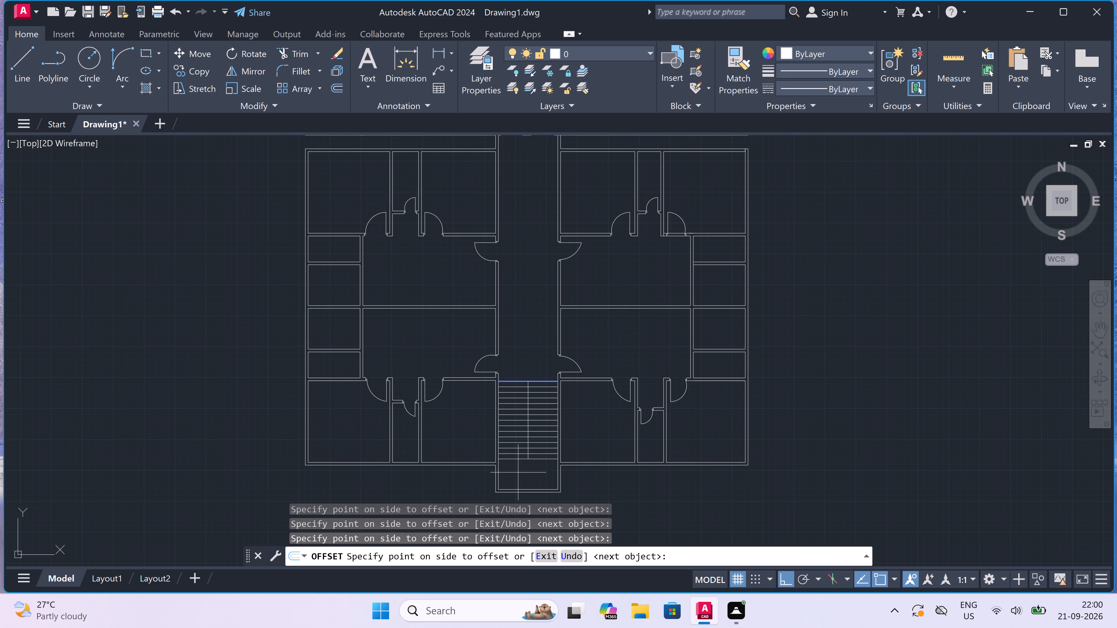
scroll(518, 474, "up", 4)
left_click(518, 474)
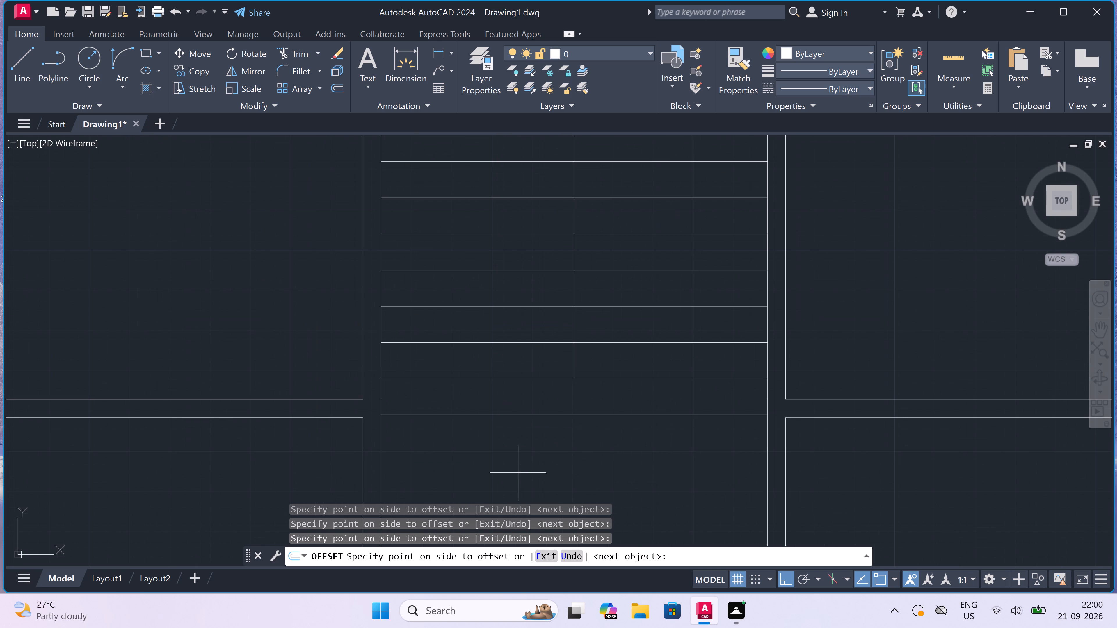
key("Escape")
Extend the stair's vertical centre line down to the lowest tread line.
type("ex")
key("space")
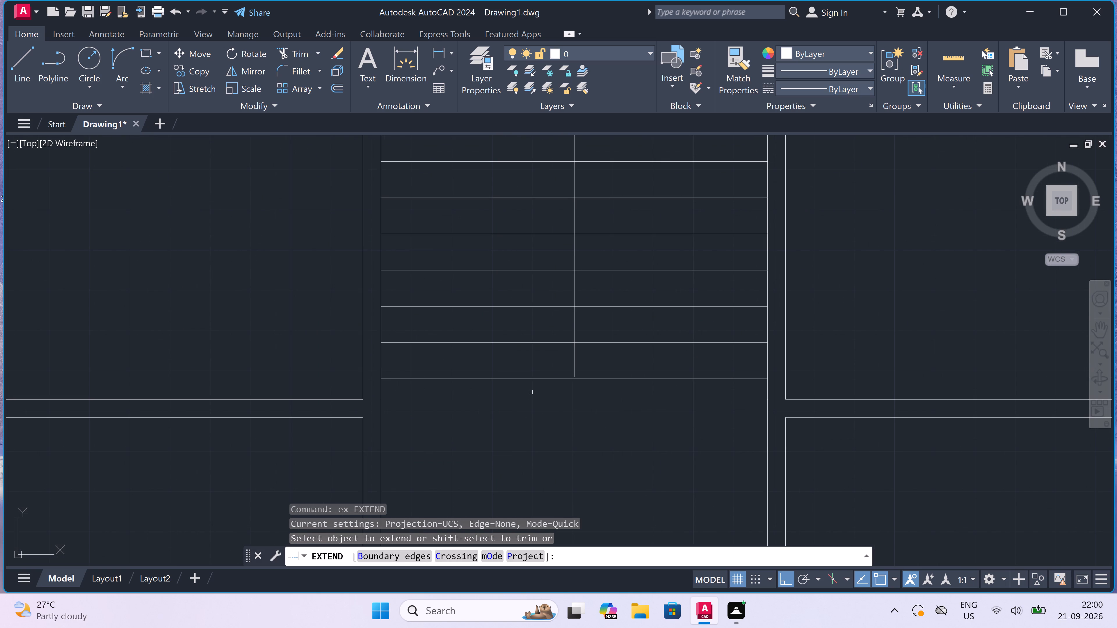
left_click(541, 361)
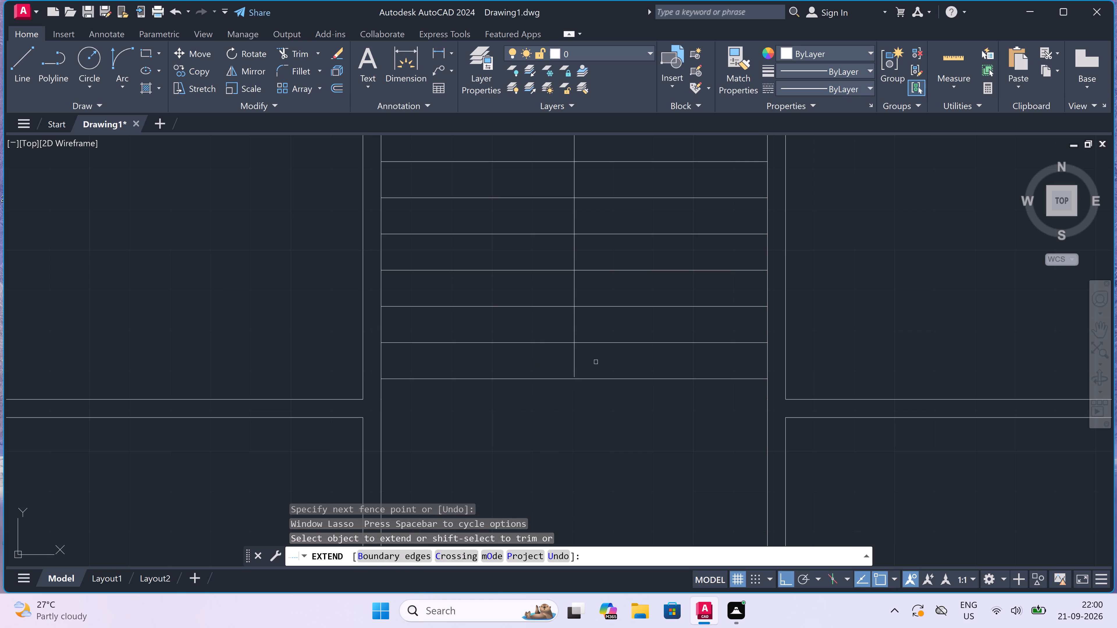
left_click(596, 361)
left_click(546, 365)
key("Escape")
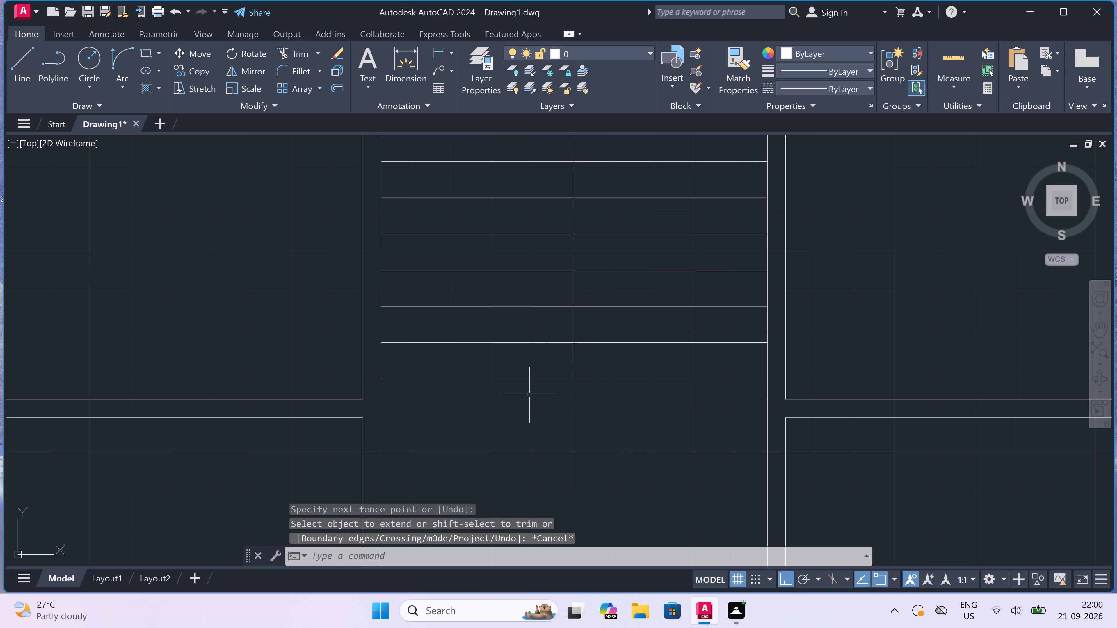
Draw a U-shaped stair direction line from above the left flight, down across the landing, and up to a tread in the right flight.
scroll(524, 410, "down", 3)
scroll(525, 410, "up", 1)
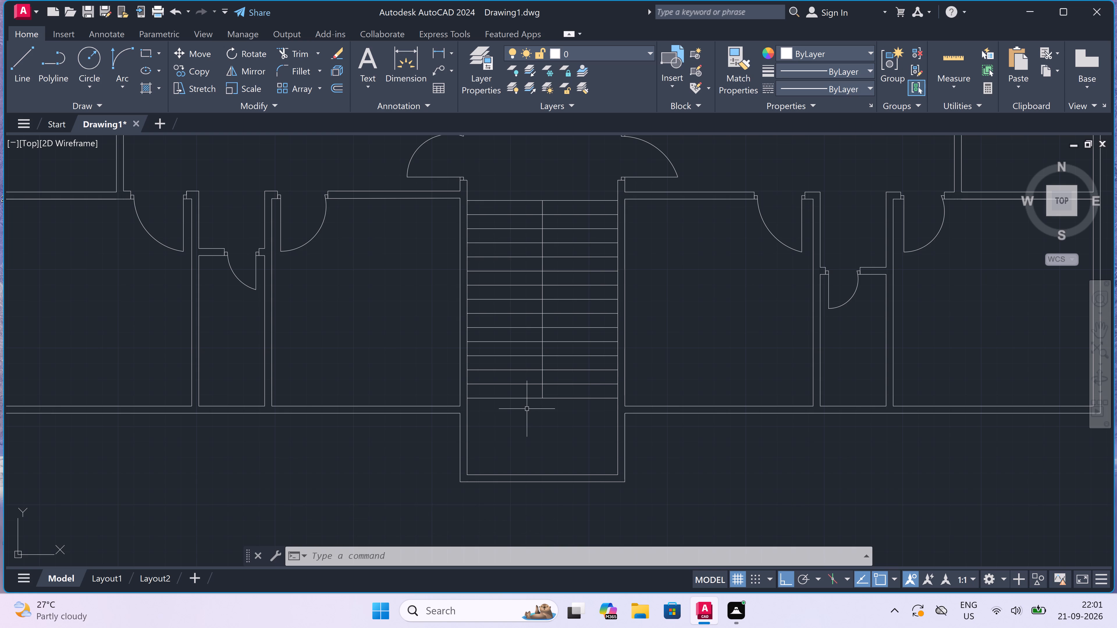
type("l")
key("space")
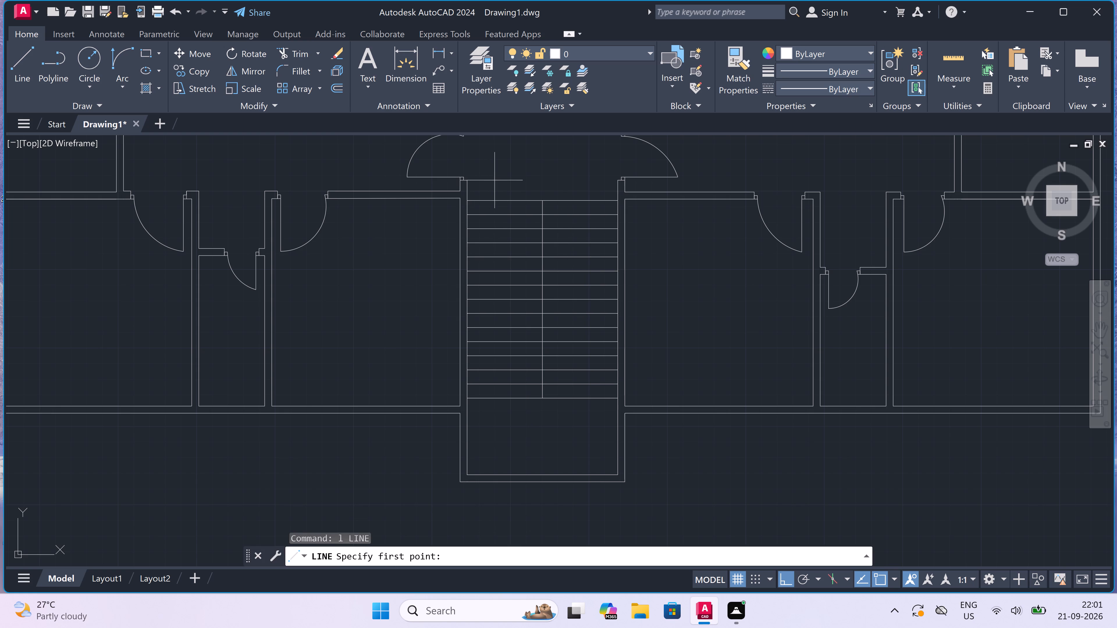
left_click_drag(499, 183, 499, 193)
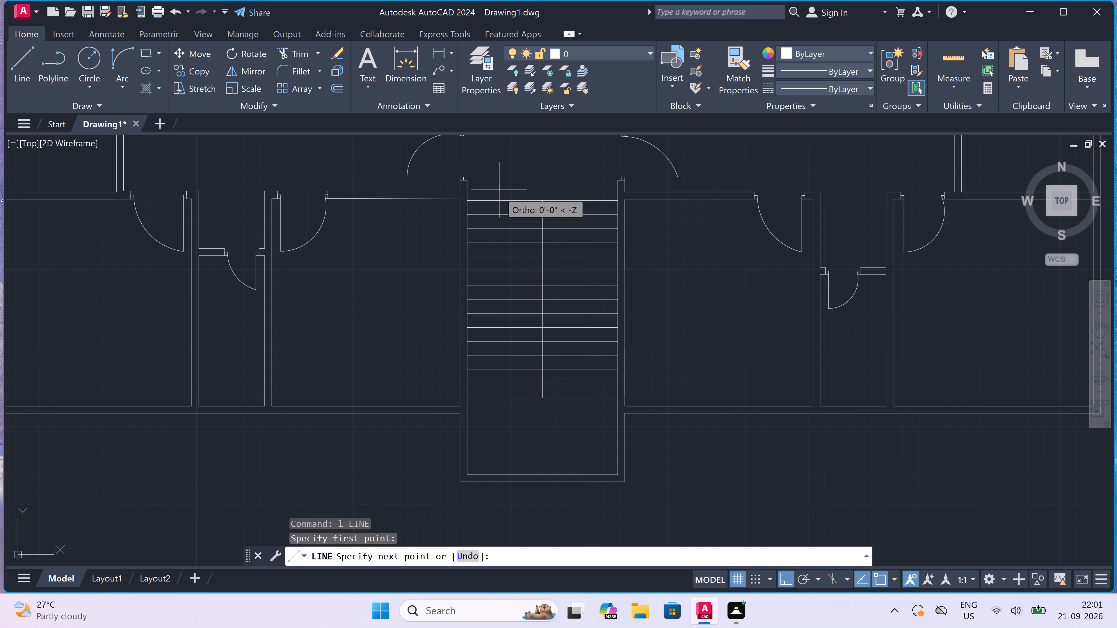
scroll(514, 445, "up", 1)
left_click_drag(507, 440, 525, 439)
left_click(620, 424)
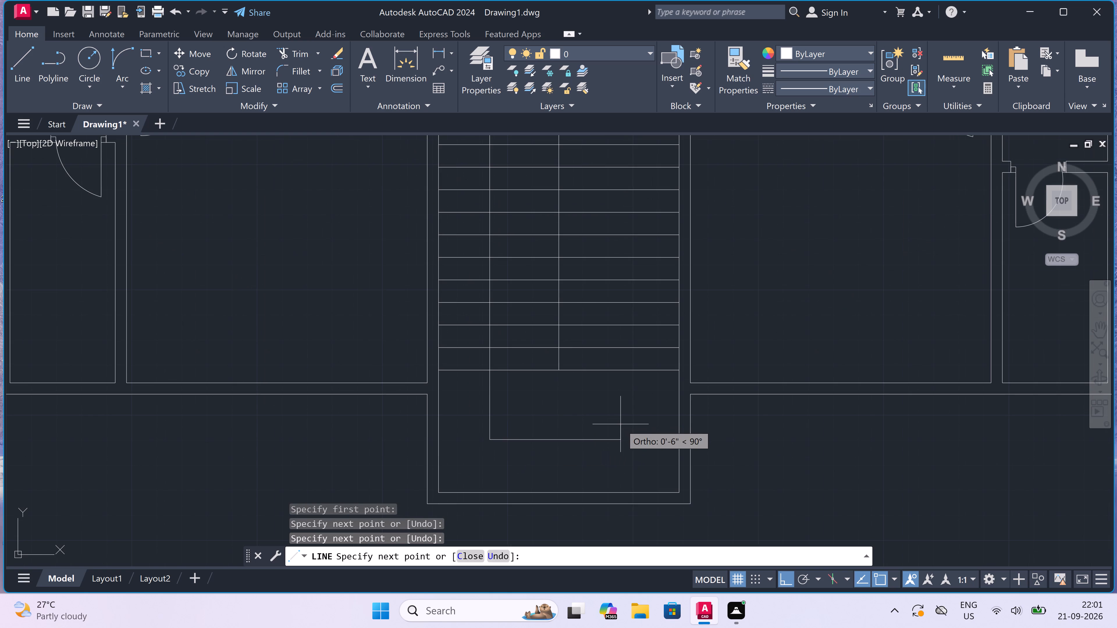
scroll(620, 252, "up", 3)
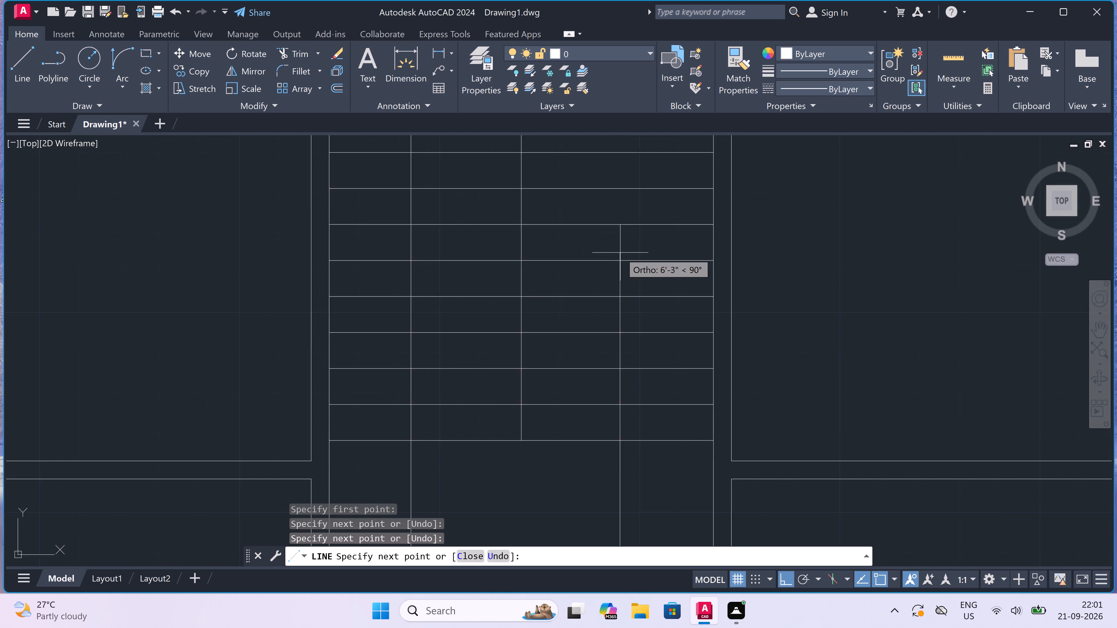
left_click(614, 272)
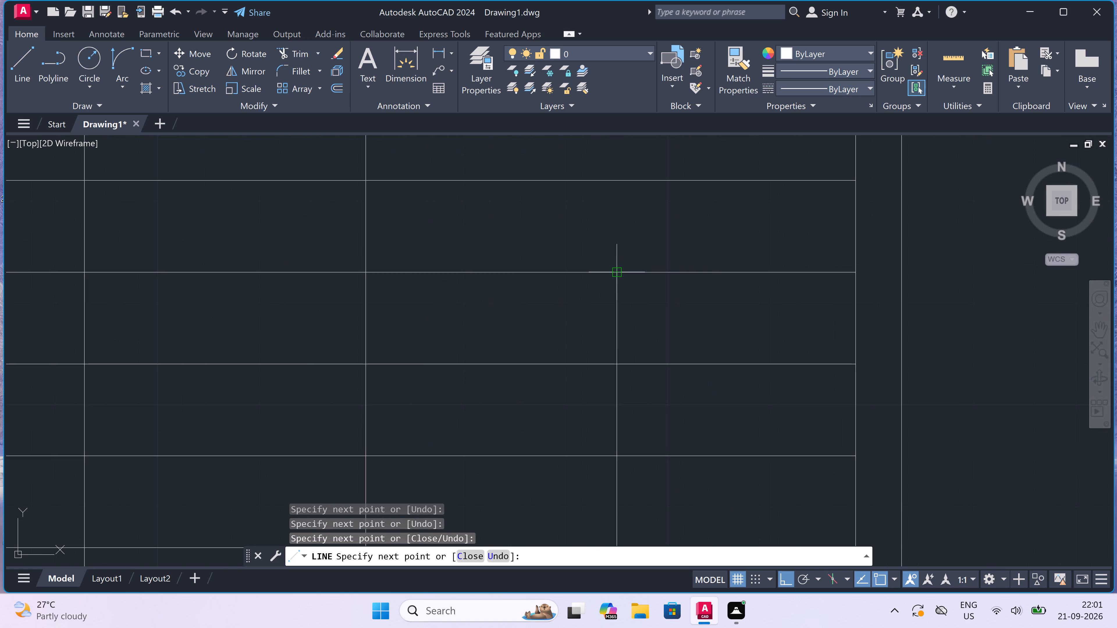
Draw a closed triangular arrowhead at the upper end of the stair direction line, one tread deep and centred on the line.
key("F8")
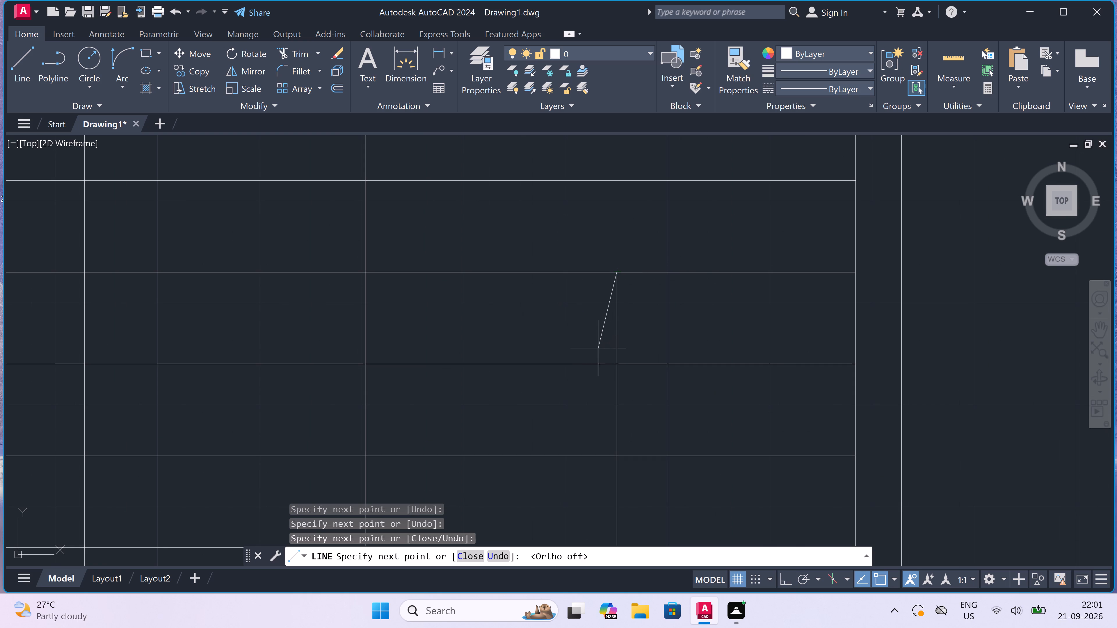
left_click(566, 361)
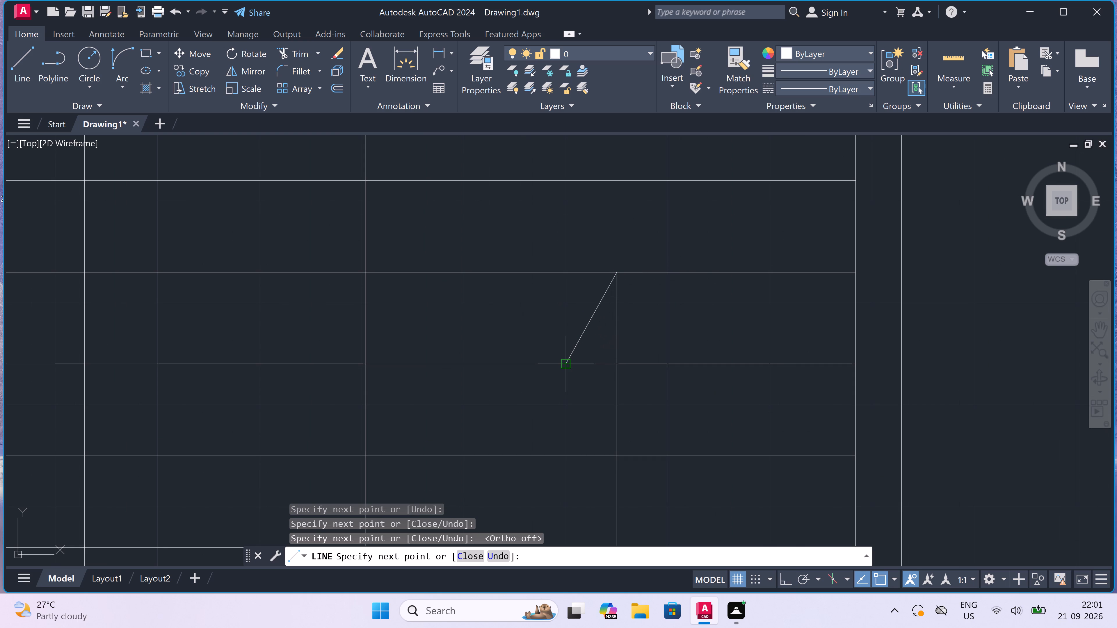
key("F8")
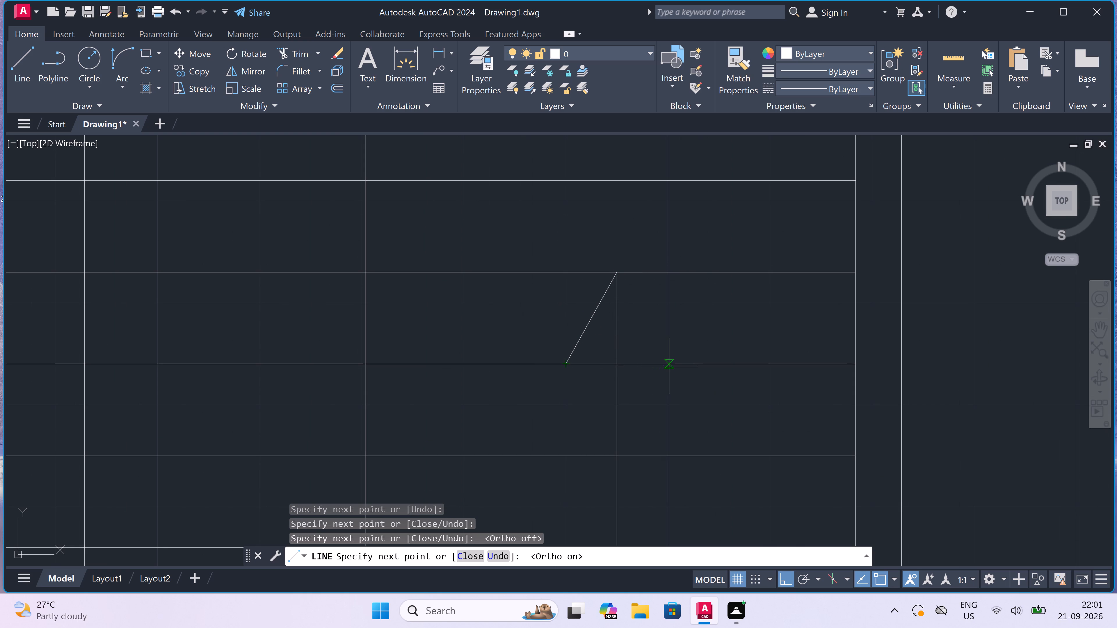
left_click(669, 366)
key("F8")
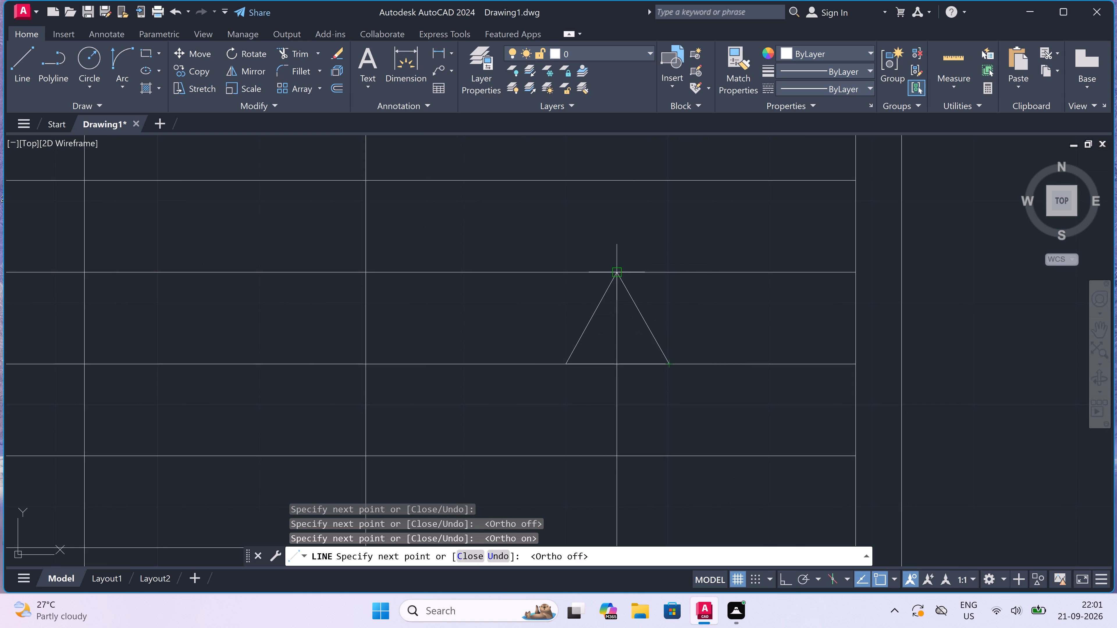
left_click(620, 276)
key("Escape")
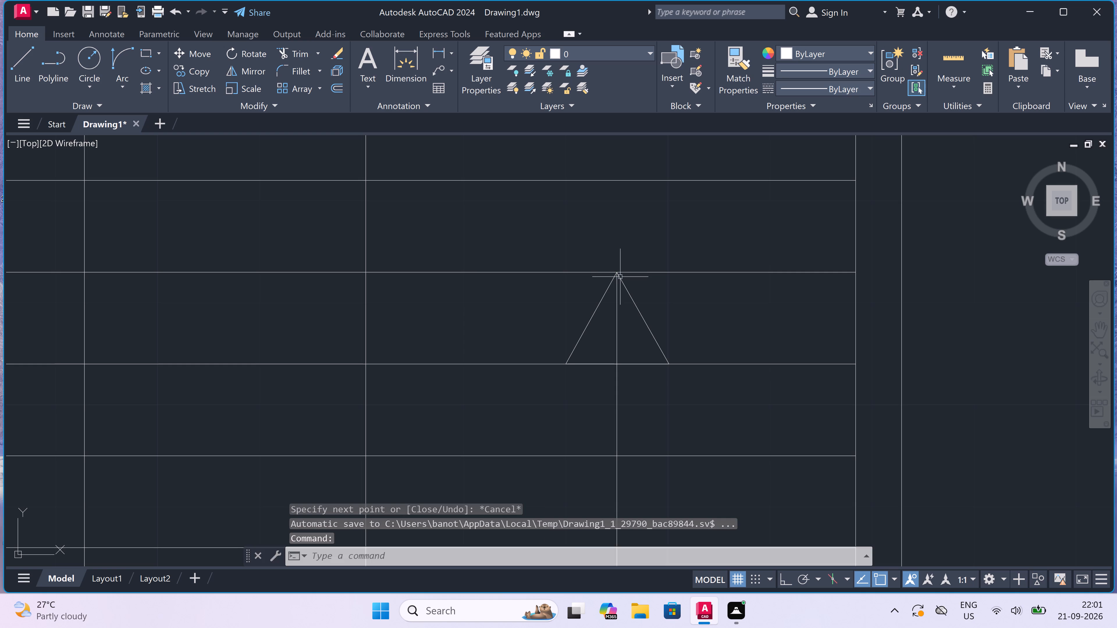
Trim away the part of the stair direction line that lies inside the arrowhead.
key("t")
key("r")
key("space")
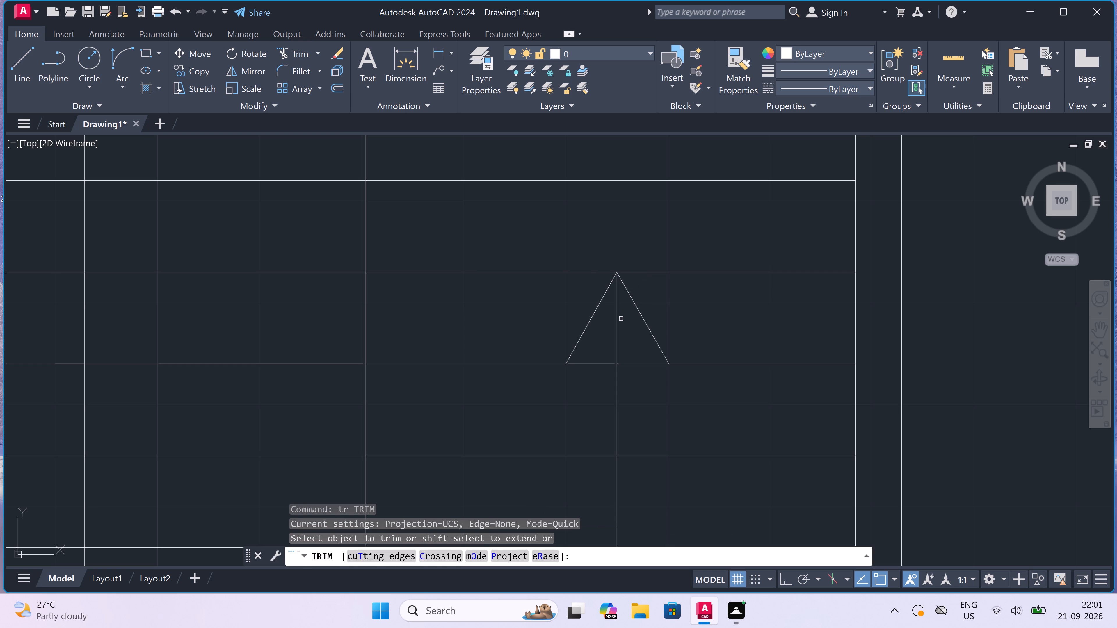
left_click(621, 319)
left_click(601, 333)
key("Escape")
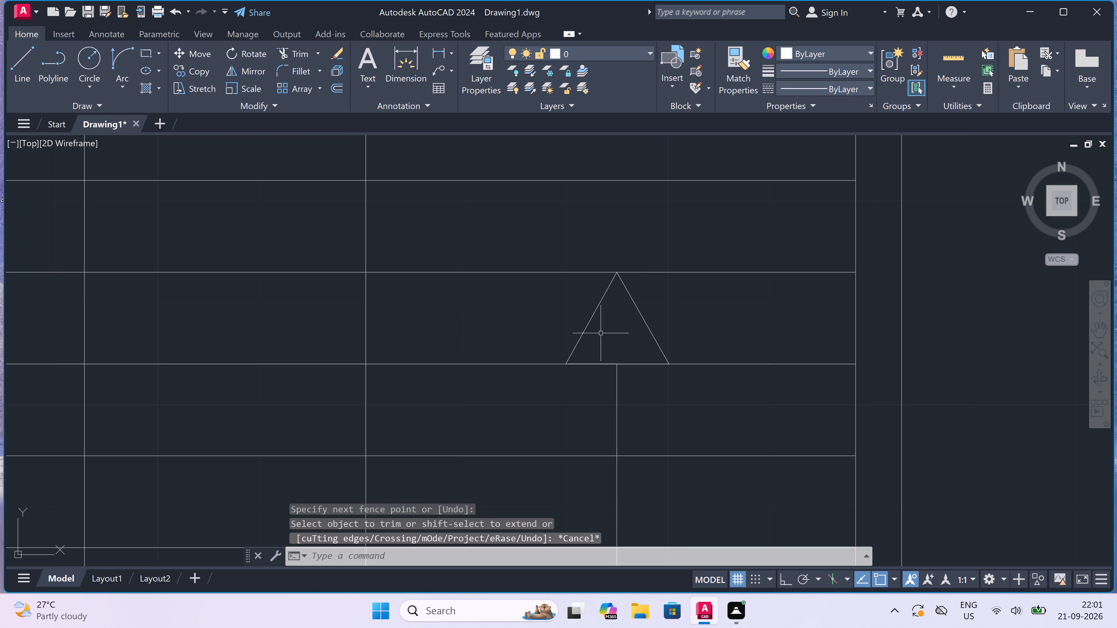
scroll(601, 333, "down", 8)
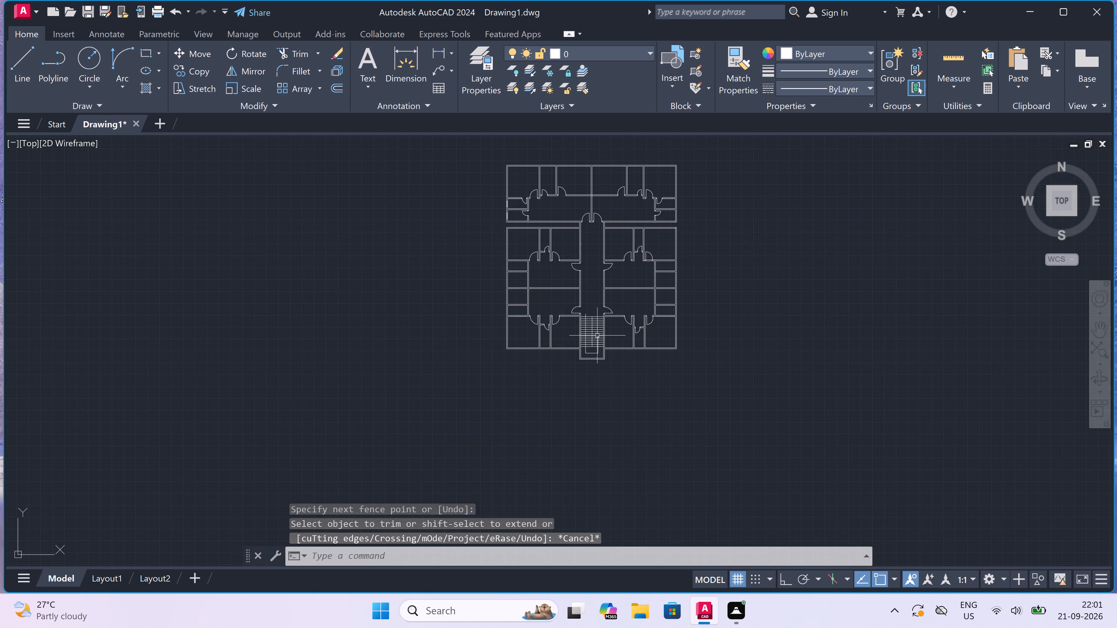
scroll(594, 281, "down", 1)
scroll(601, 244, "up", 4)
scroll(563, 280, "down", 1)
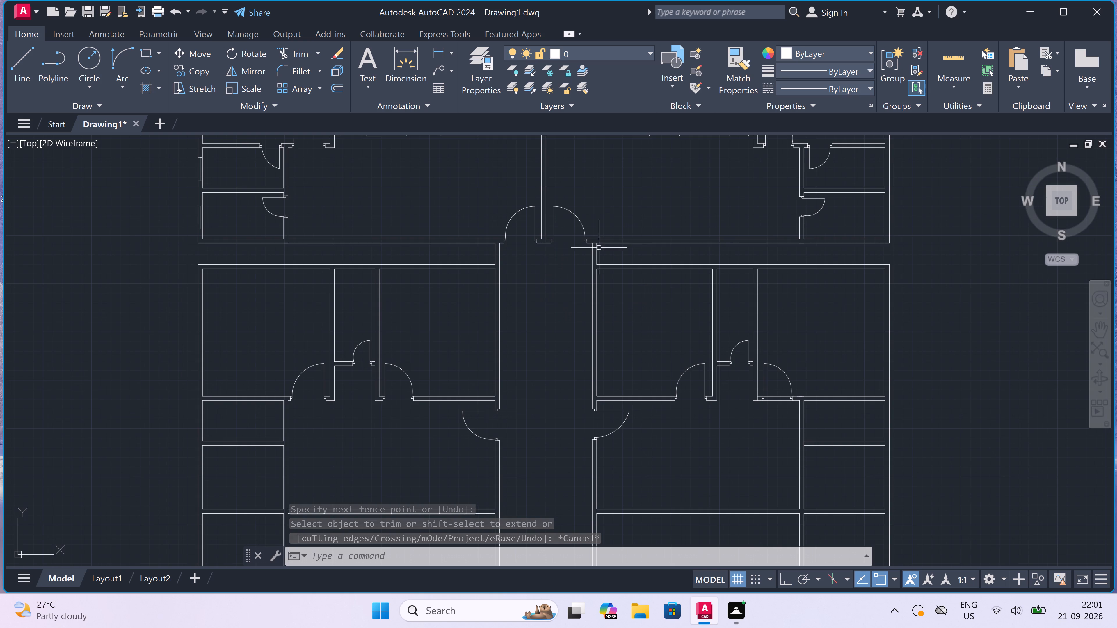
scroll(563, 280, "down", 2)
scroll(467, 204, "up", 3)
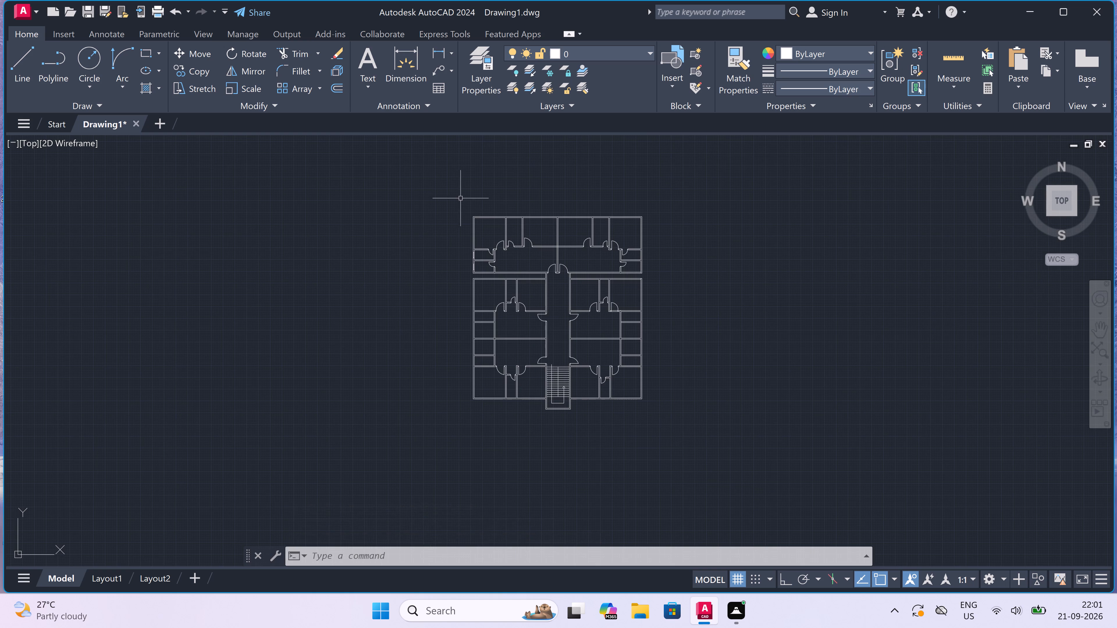
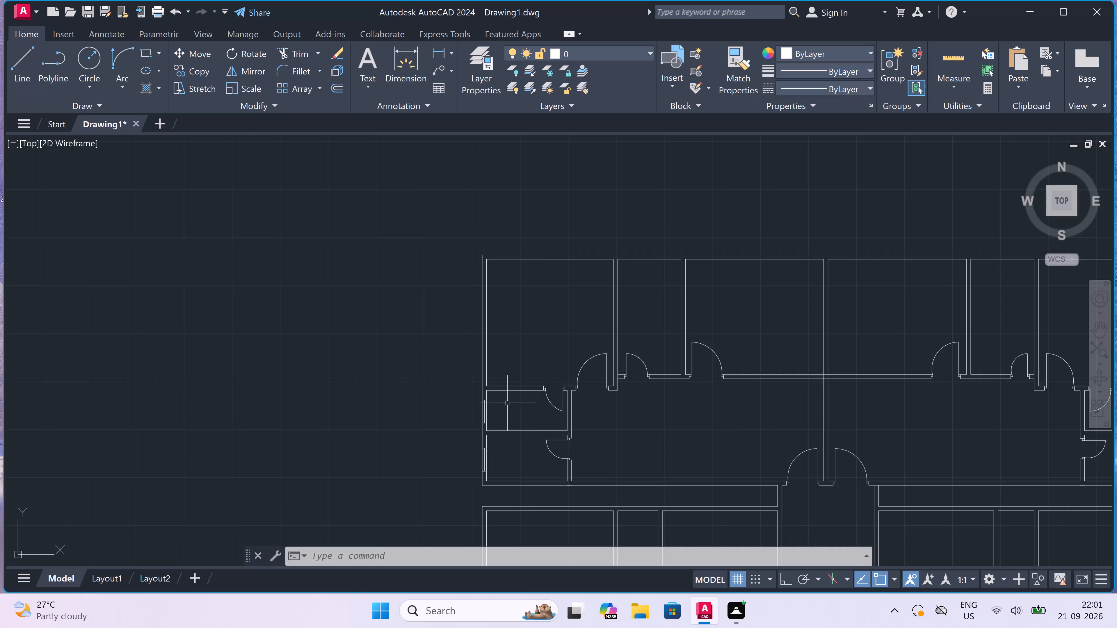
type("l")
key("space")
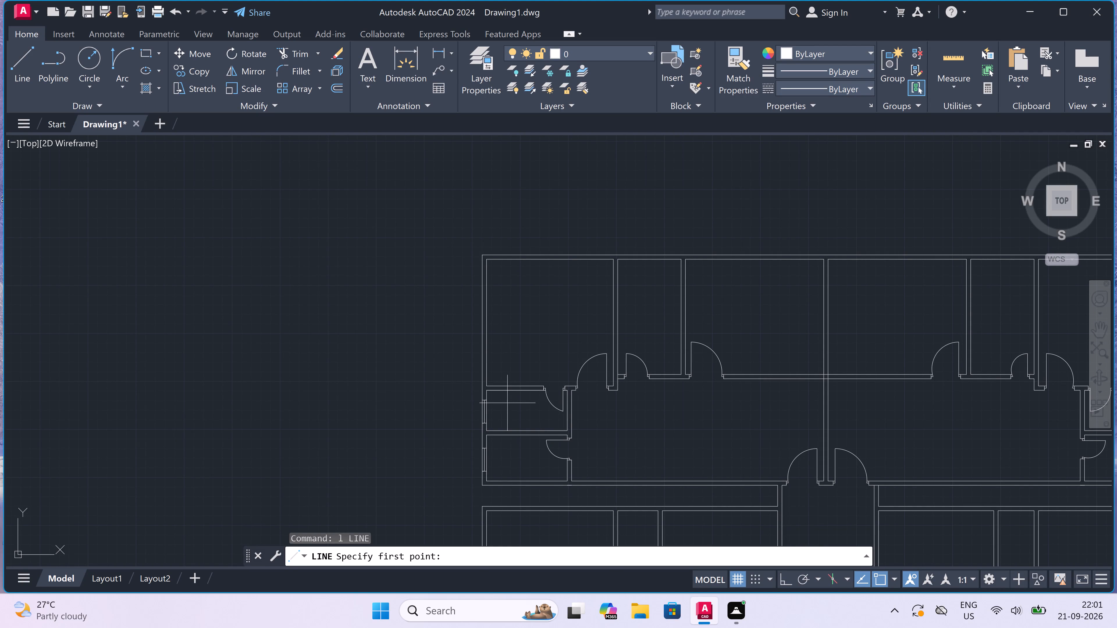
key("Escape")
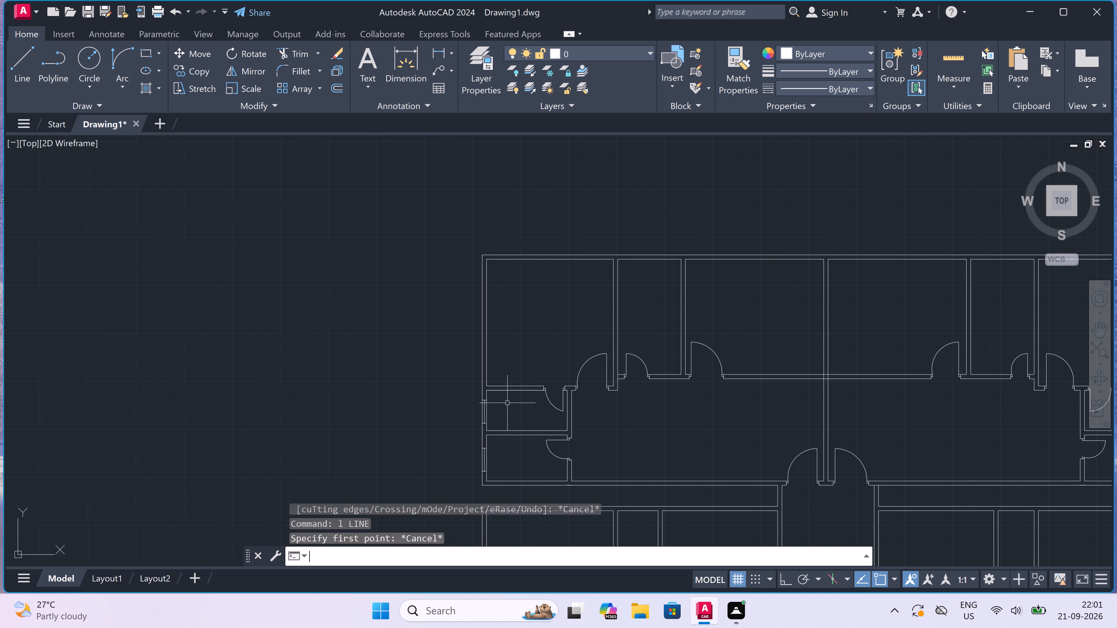
Add a two-line multiline text label reading BEDROOM and 11'0"X11'0" inside the plan's upper-left corner room.
type("mt")
key("space")
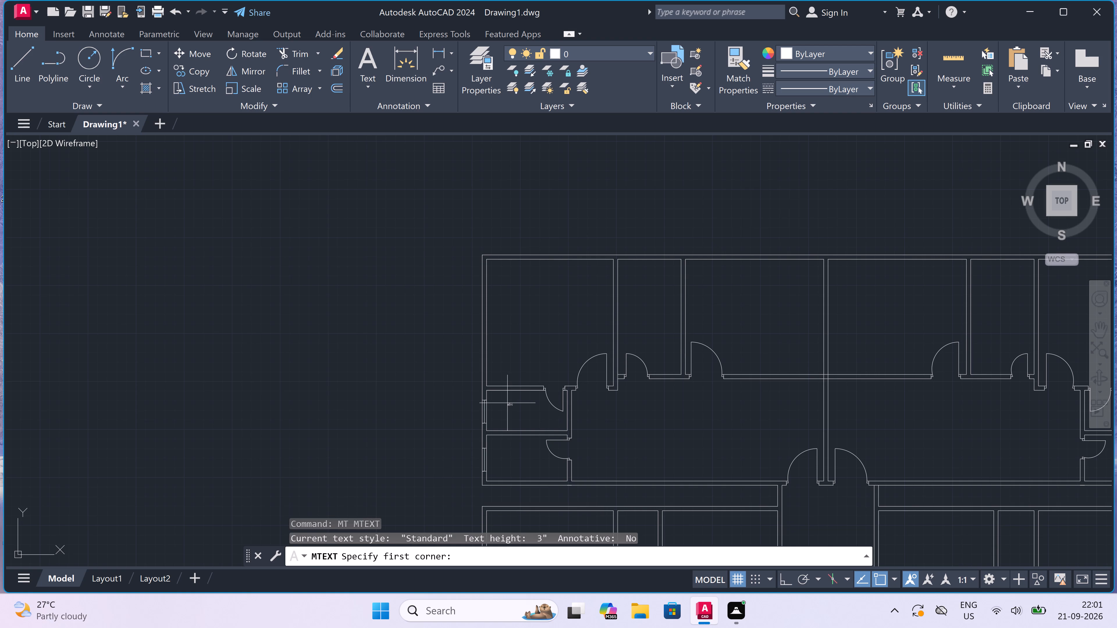
scroll(537, 360, "down", 1)
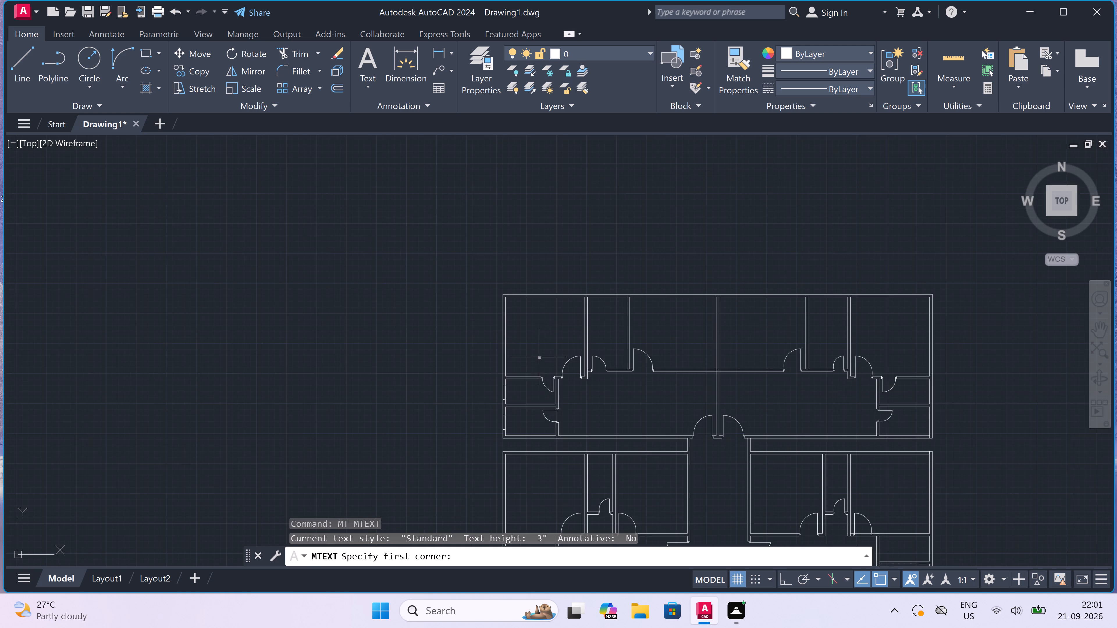
scroll(543, 349, "up", 2)
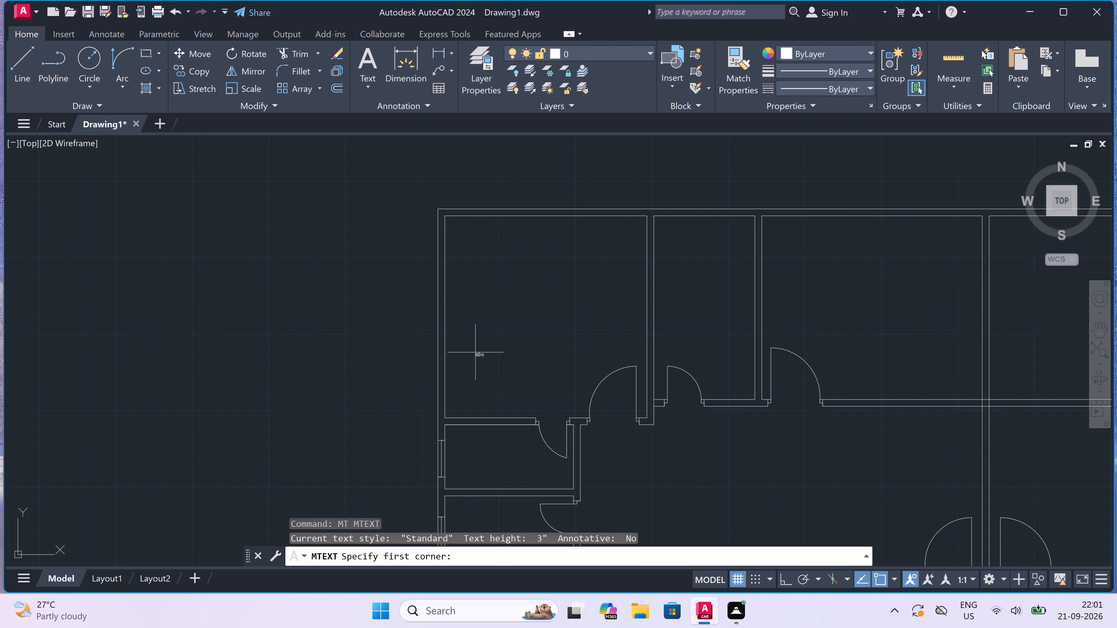
left_click(475, 352)
left_click(652, 347)
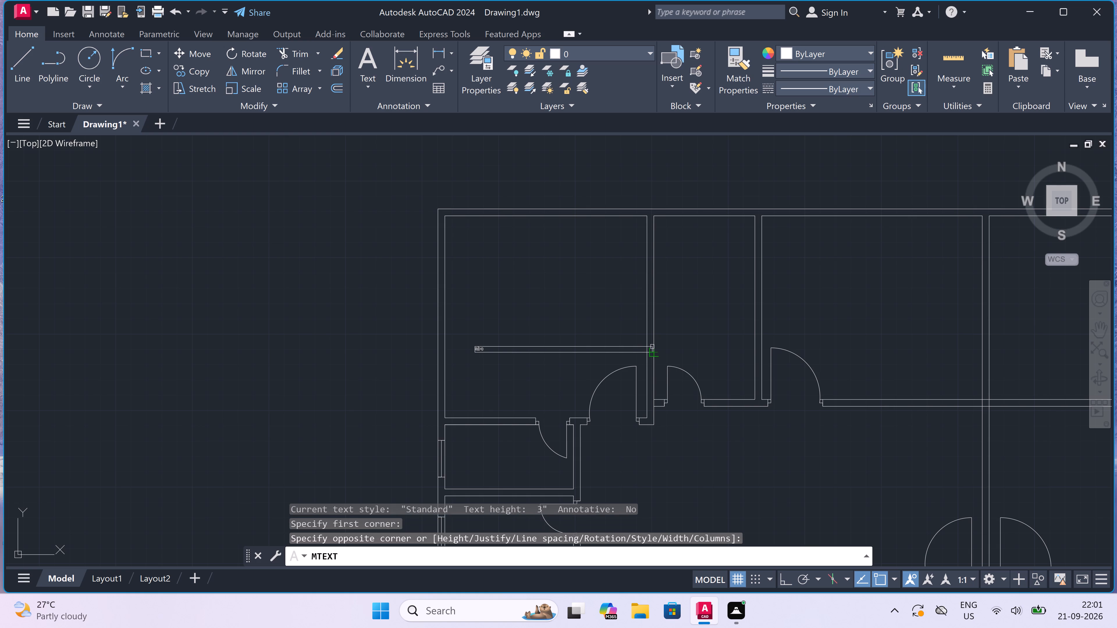
scroll(499, 372, "up", 1)
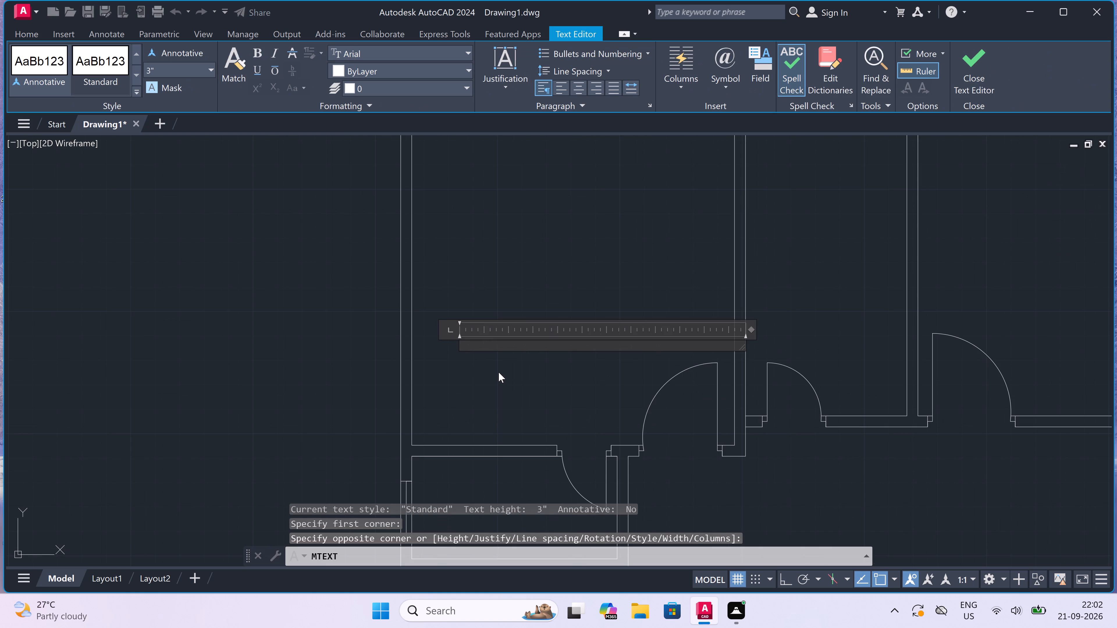
type("BED")
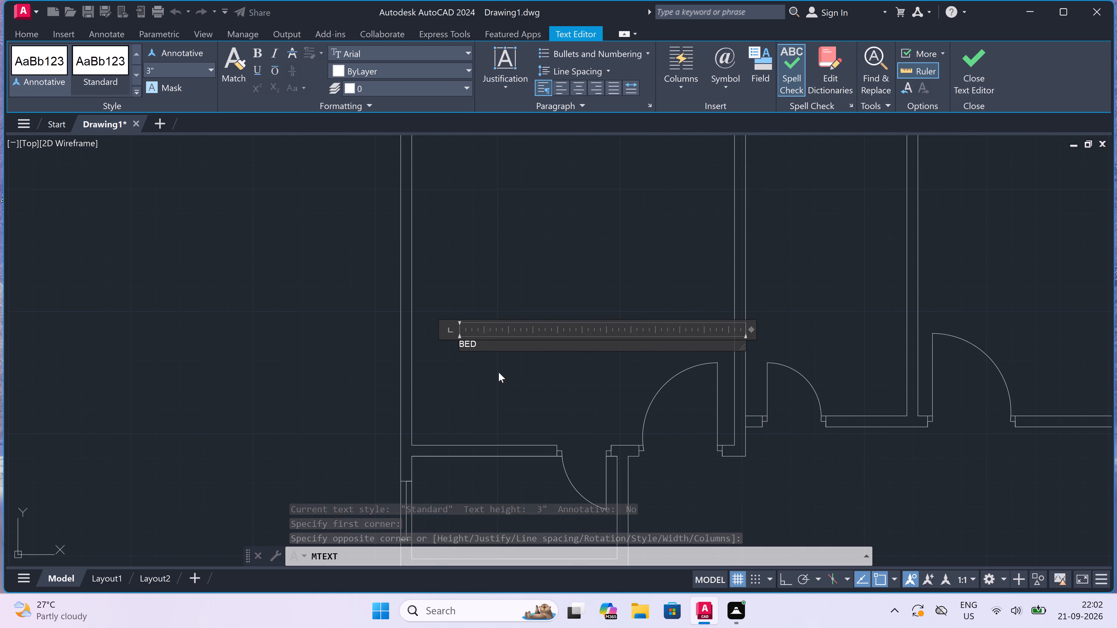
type("ROOM")
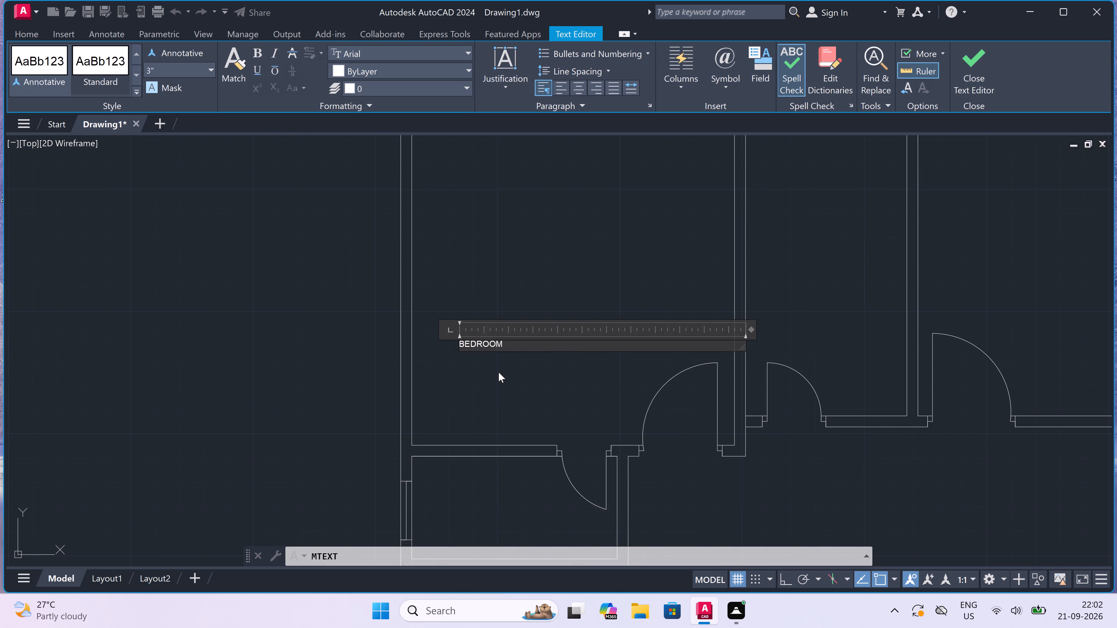
key("Return")
type("11'0\"")
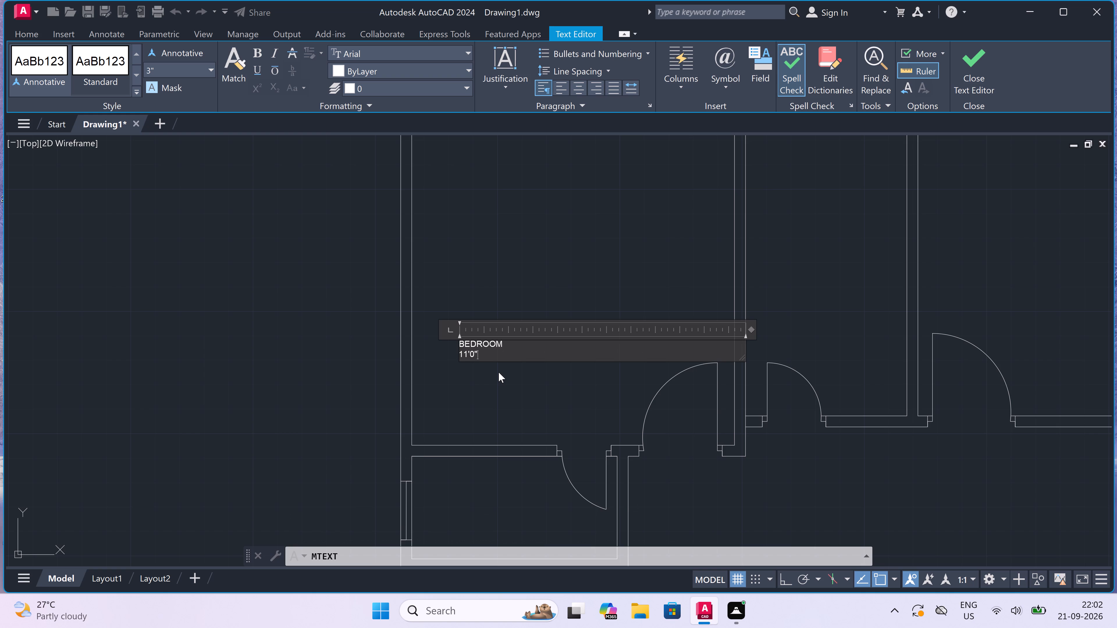
key("x")
type("11'0\"")
left_click(492, 390)
Add a two-line multiline text label reading KITCHEN and 5'6"X10' in the narrow room beside the corner bedroom.
scroll(492, 390, "down", 4)
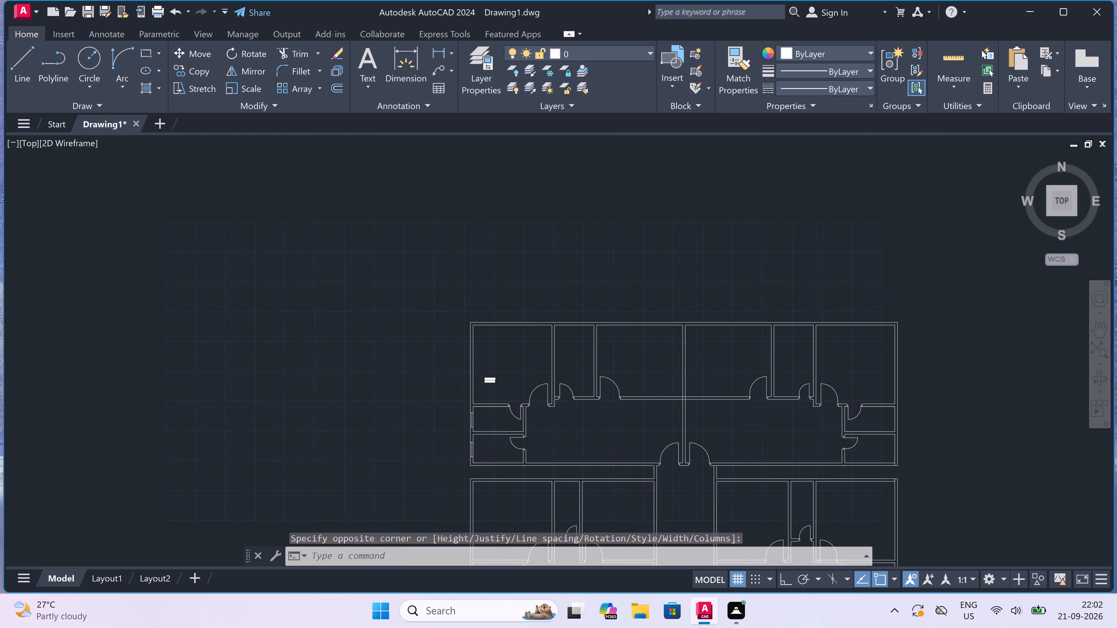
scroll(579, 384, "up", 3)
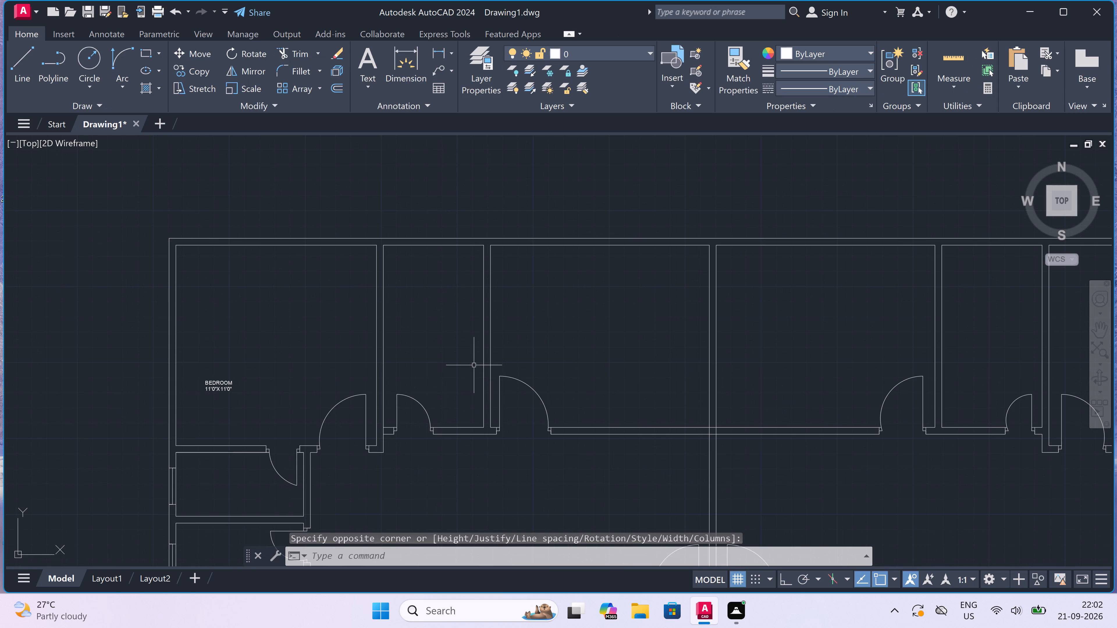
key("space")
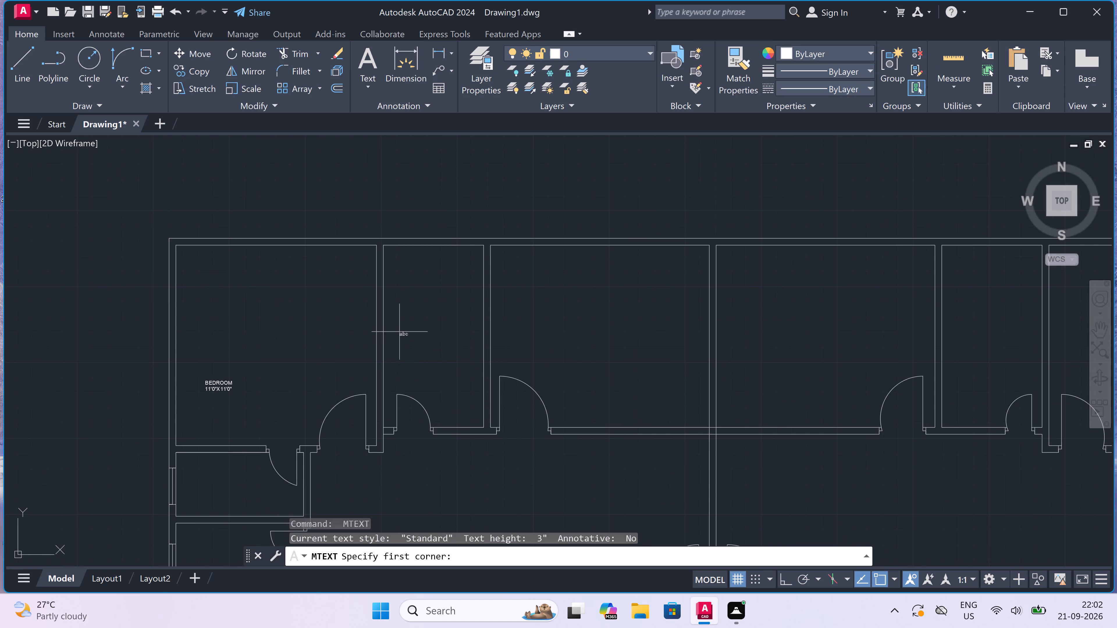
left_click_drag(398, 329, 405, 326)
left_click(537, 332)
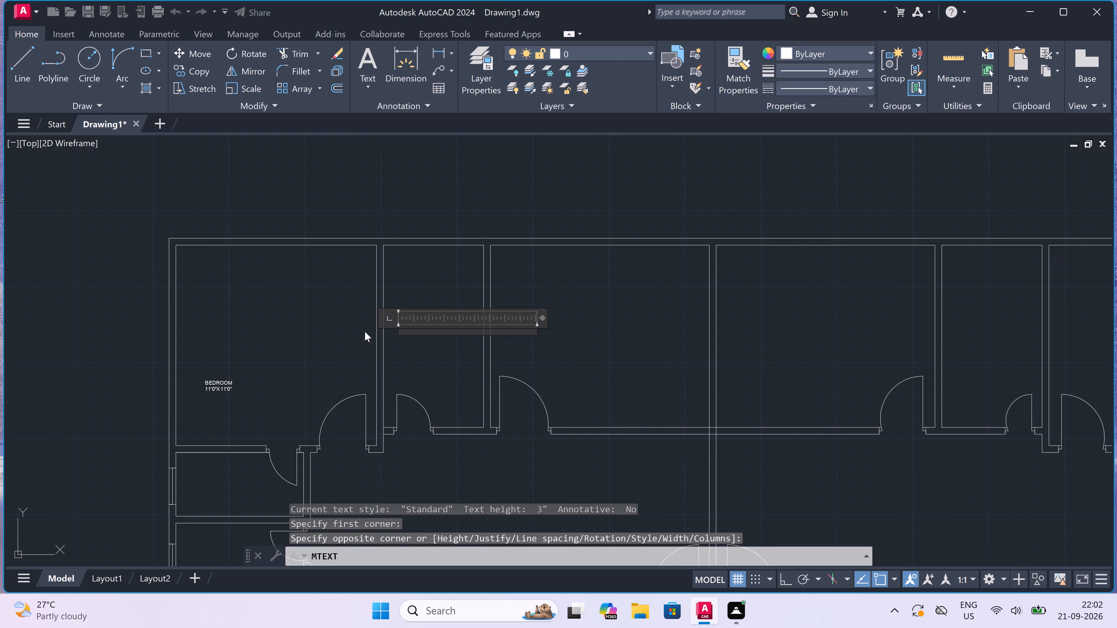
scroll(389, 348, "up", 2)
type("KITCHEN")
key("Return")
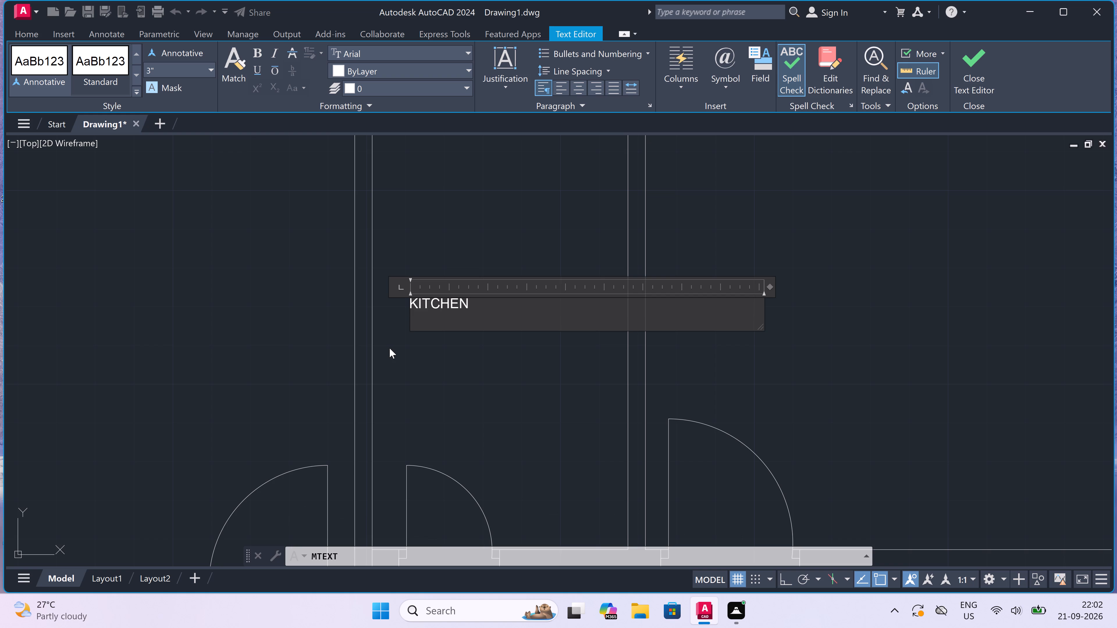
type("5'")
key("6")
key("shift+quotedbl")
key("x")
key("1")
type("0'")
left_click(485, 404)
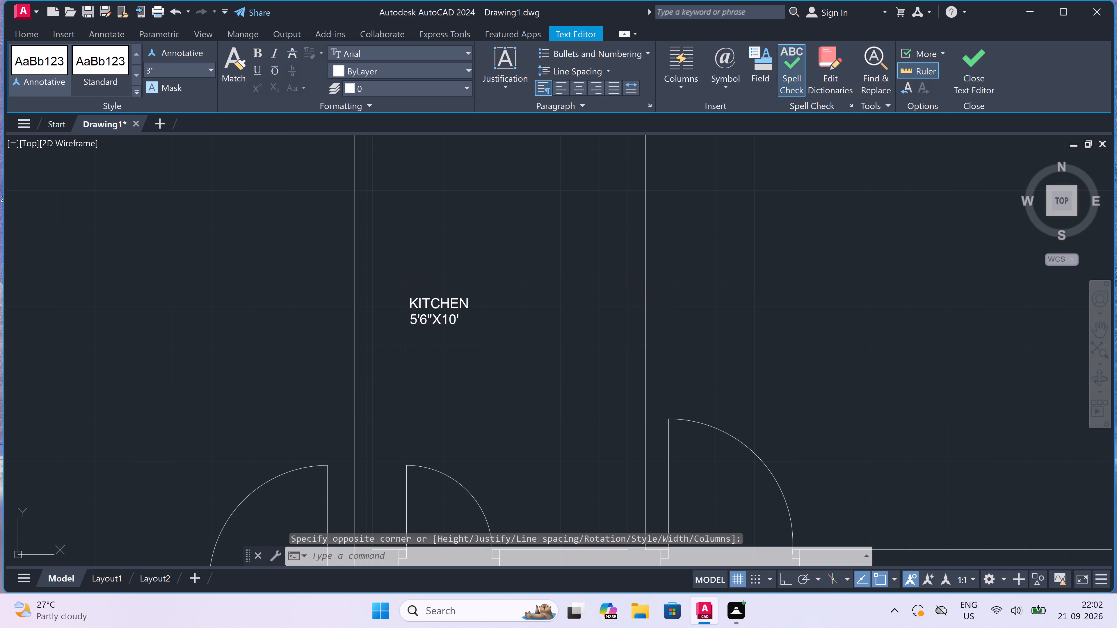
Add a two-line multiline text label reading BEDROOM and 12'0"X10'0" in the room between the kitchen and the central wall.
scroll(480, 389, "down", 6)
scroll(499, 392, "up", 3)
scroll(502, 394, "down", 3)
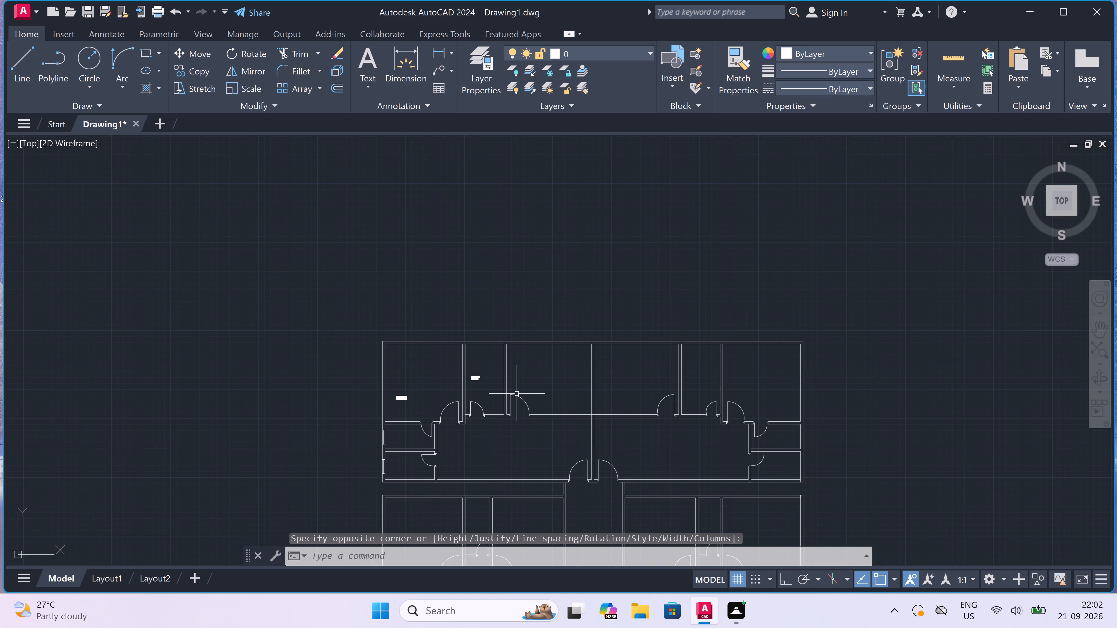
scroll(575, 392, "up", 2)
key("space")
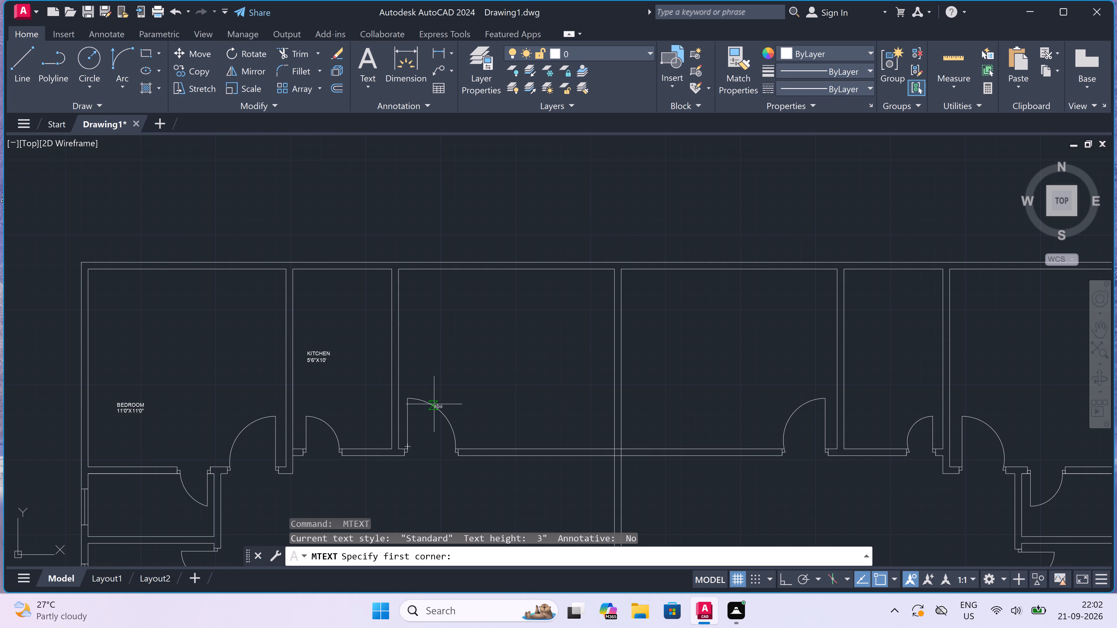
scroll(456, 412, "up", 2)
left_click_drag(502, 418, 524, 420)
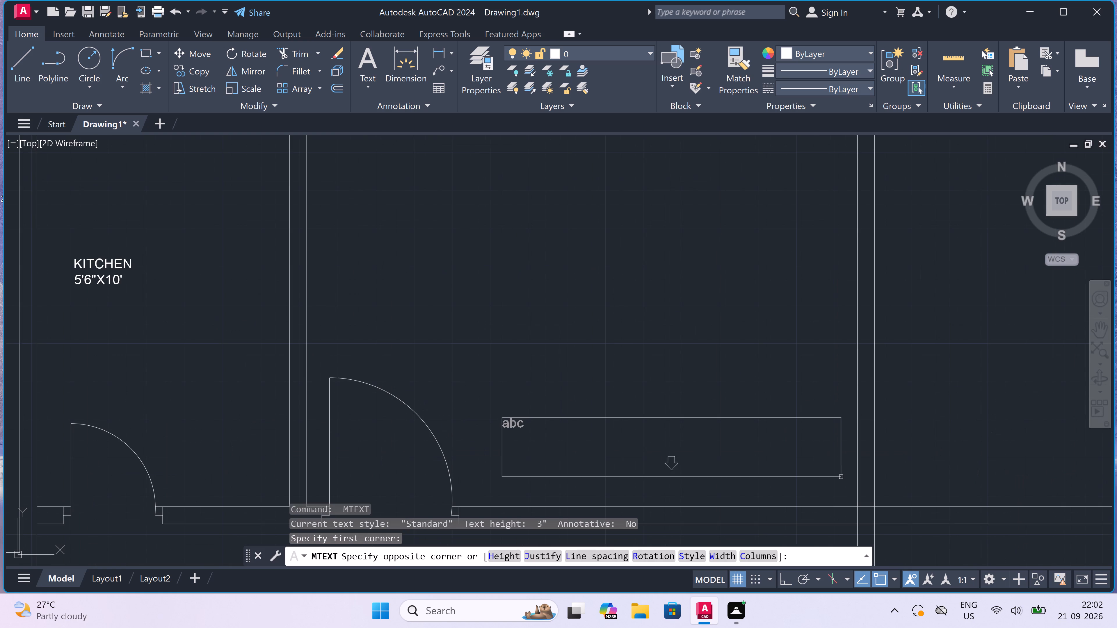
left_click(845, 480)
type("BED")
type("ROOM")
key("Return")
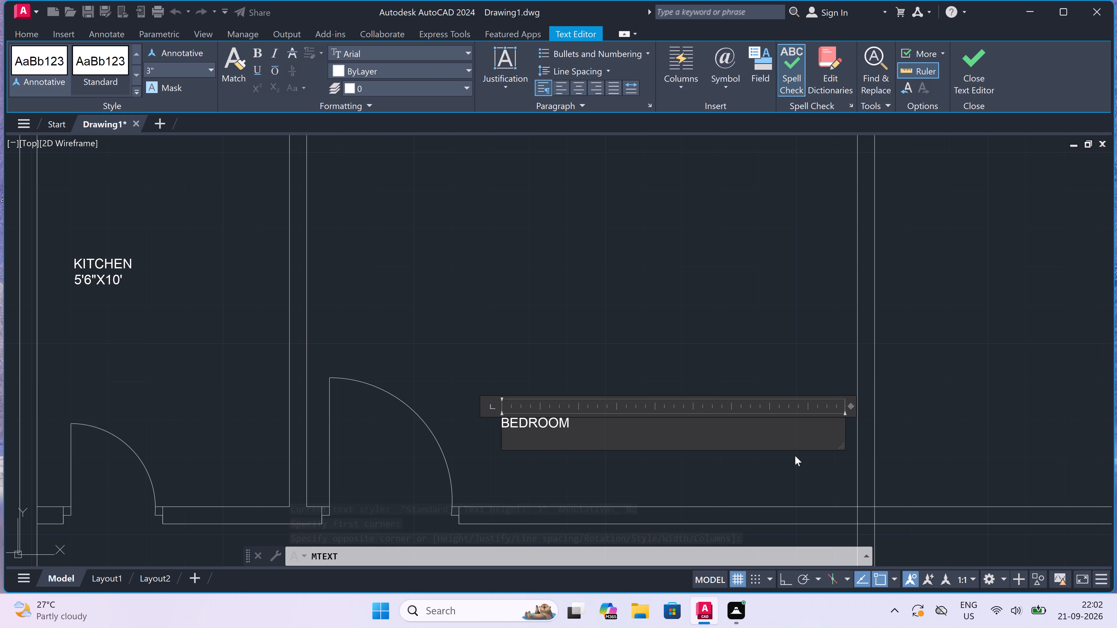
type("12'0\"")
key("x")
type("10'0\"")
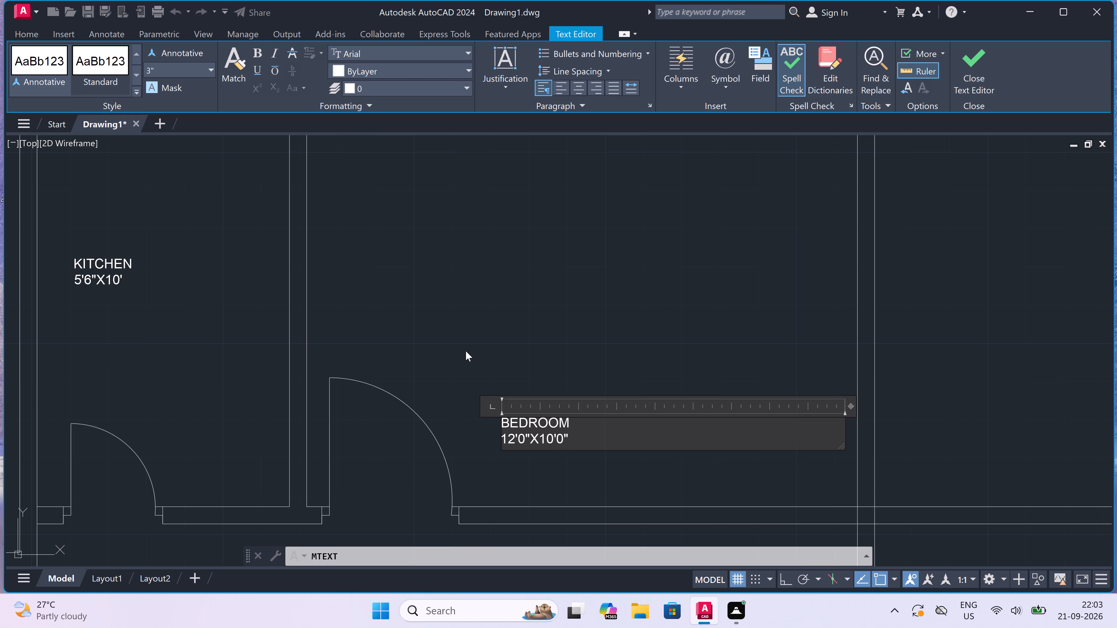
left_click(462, 342)
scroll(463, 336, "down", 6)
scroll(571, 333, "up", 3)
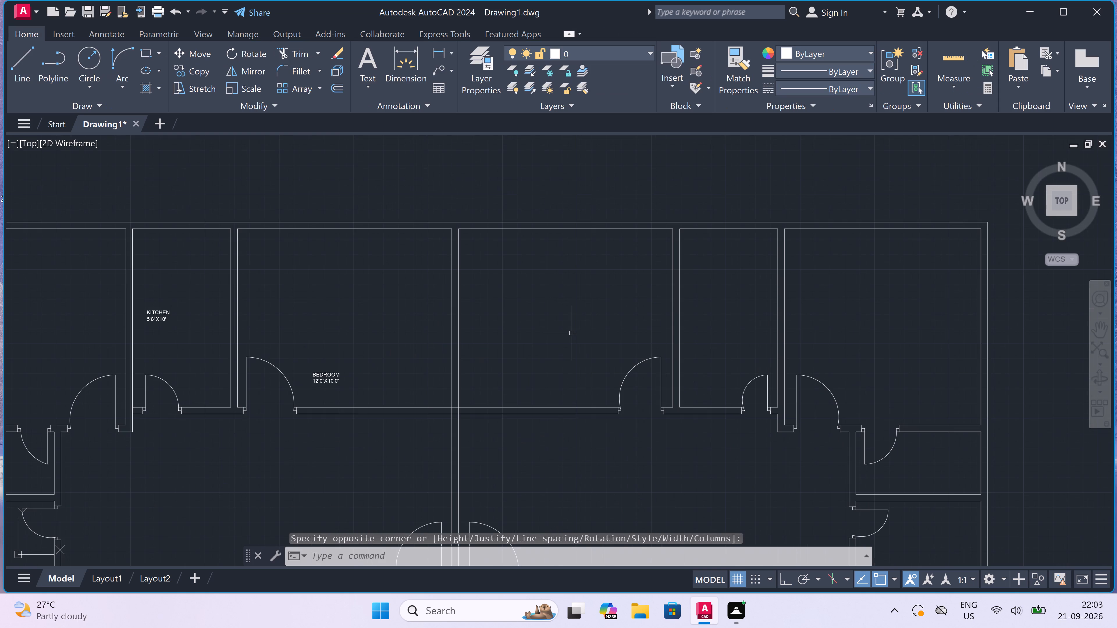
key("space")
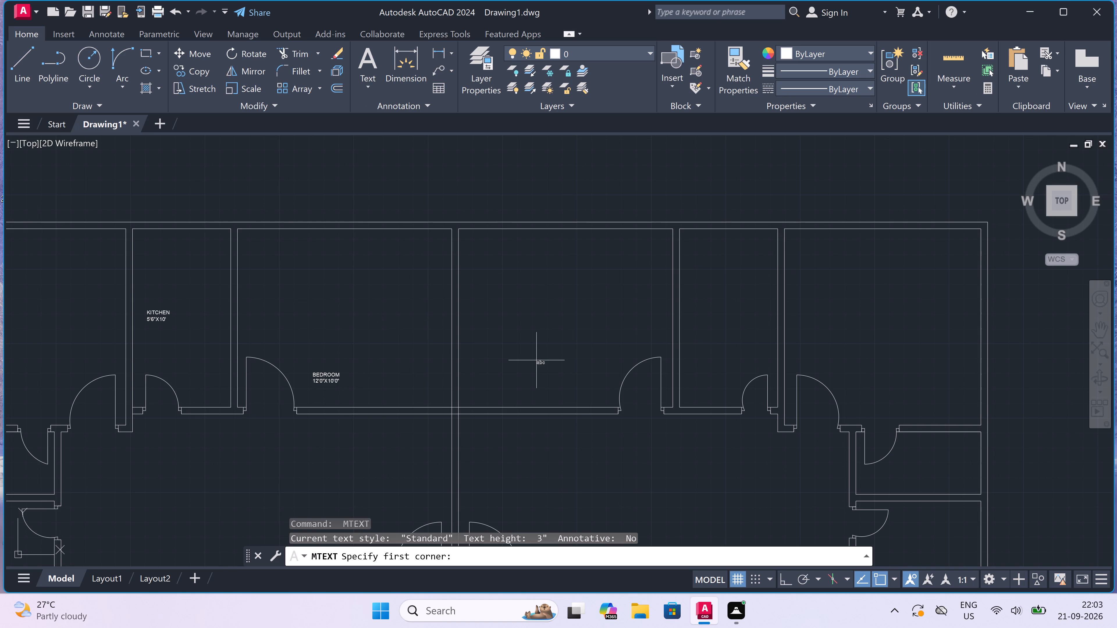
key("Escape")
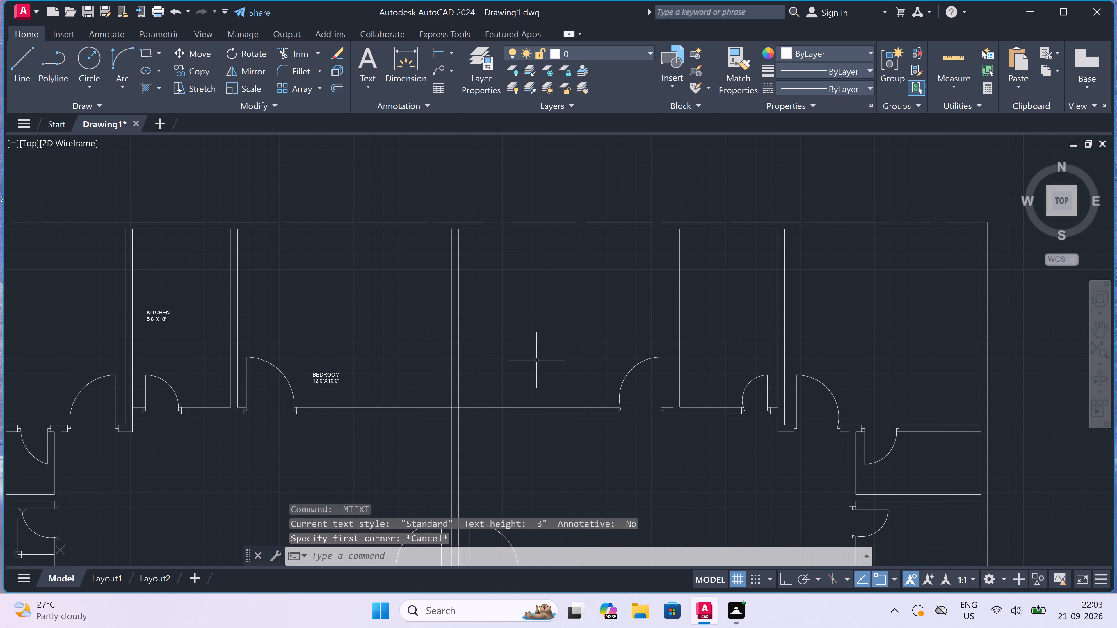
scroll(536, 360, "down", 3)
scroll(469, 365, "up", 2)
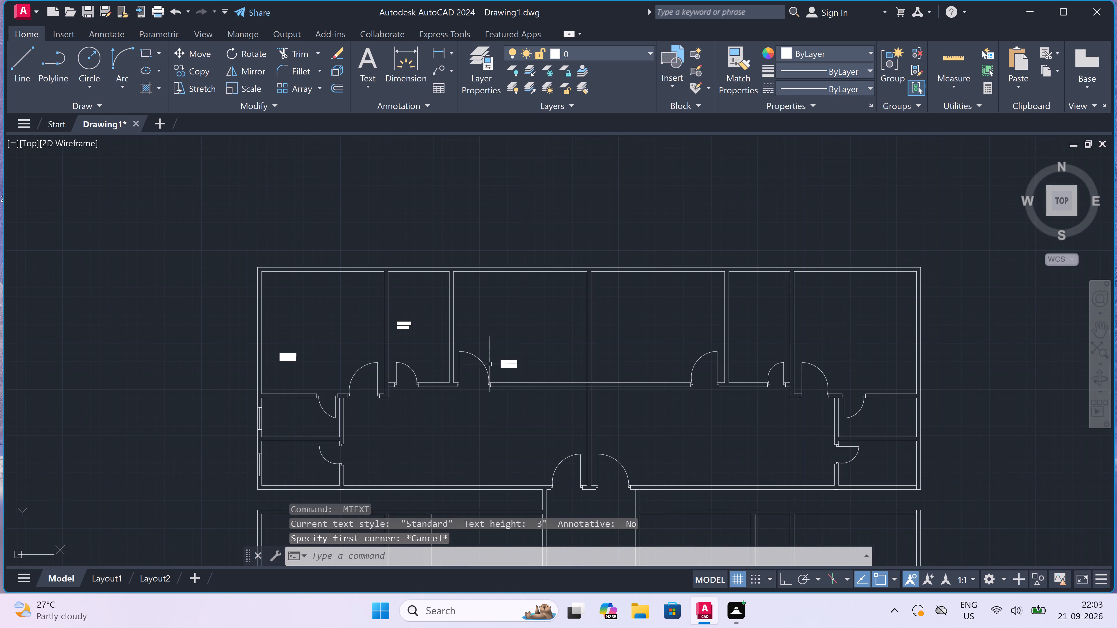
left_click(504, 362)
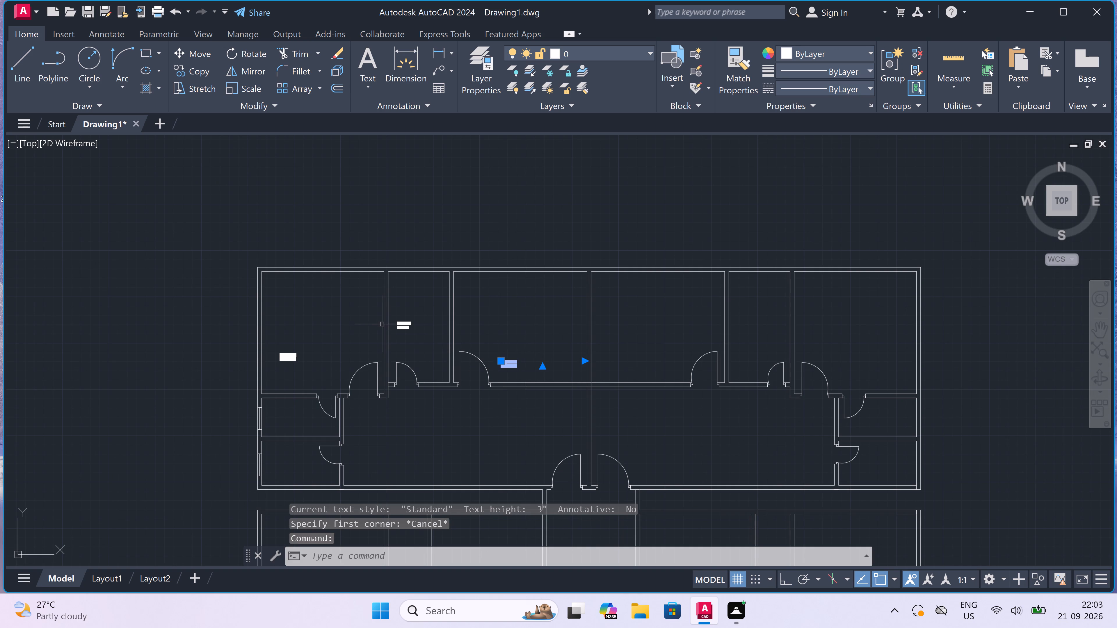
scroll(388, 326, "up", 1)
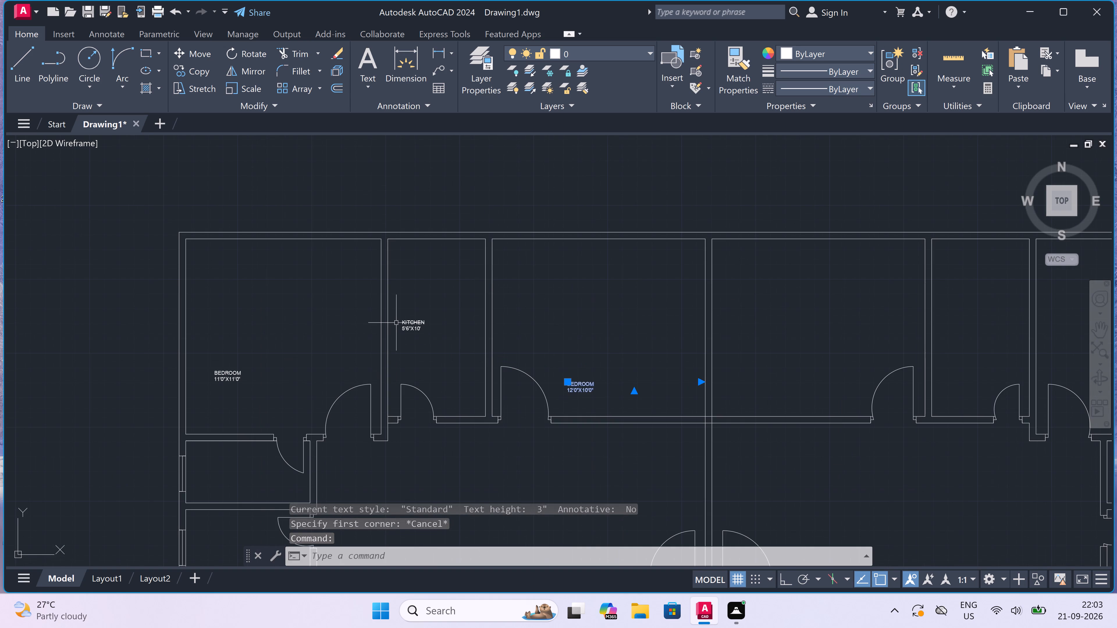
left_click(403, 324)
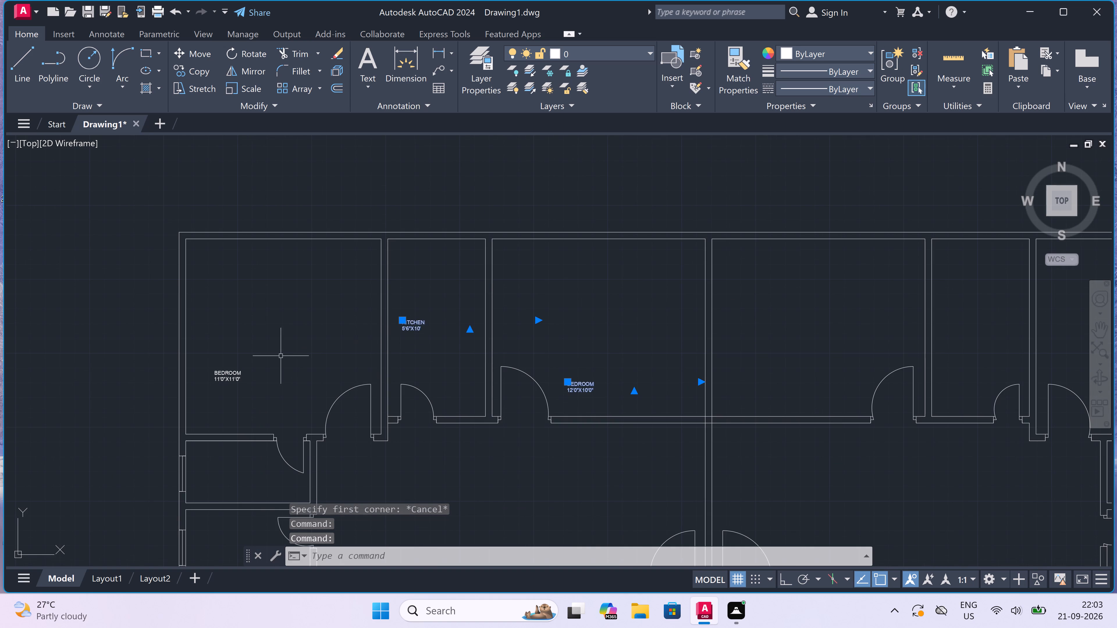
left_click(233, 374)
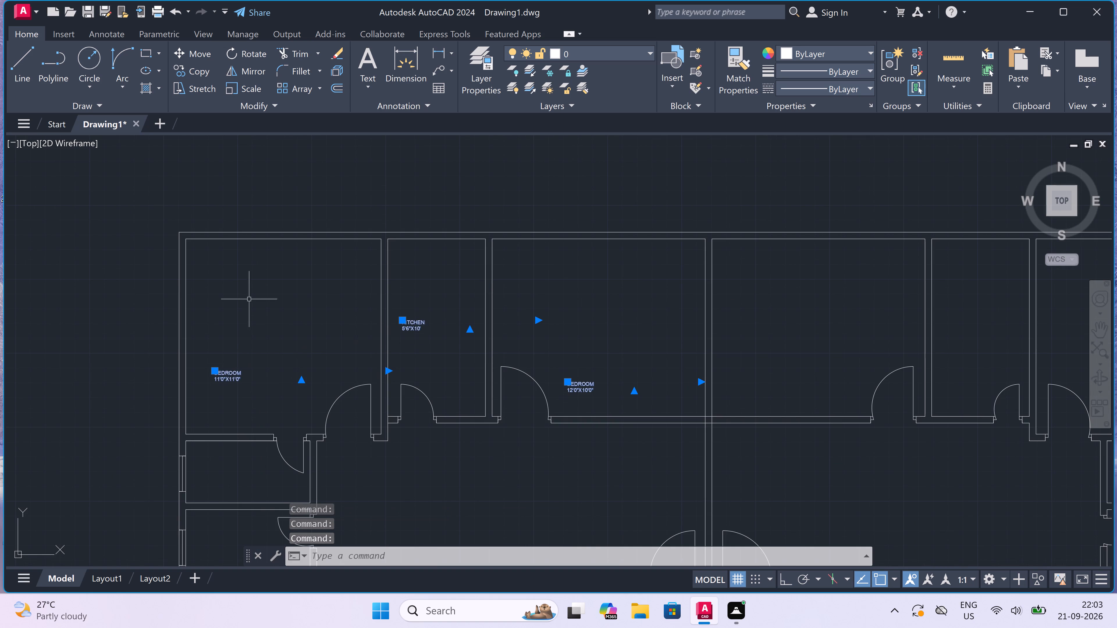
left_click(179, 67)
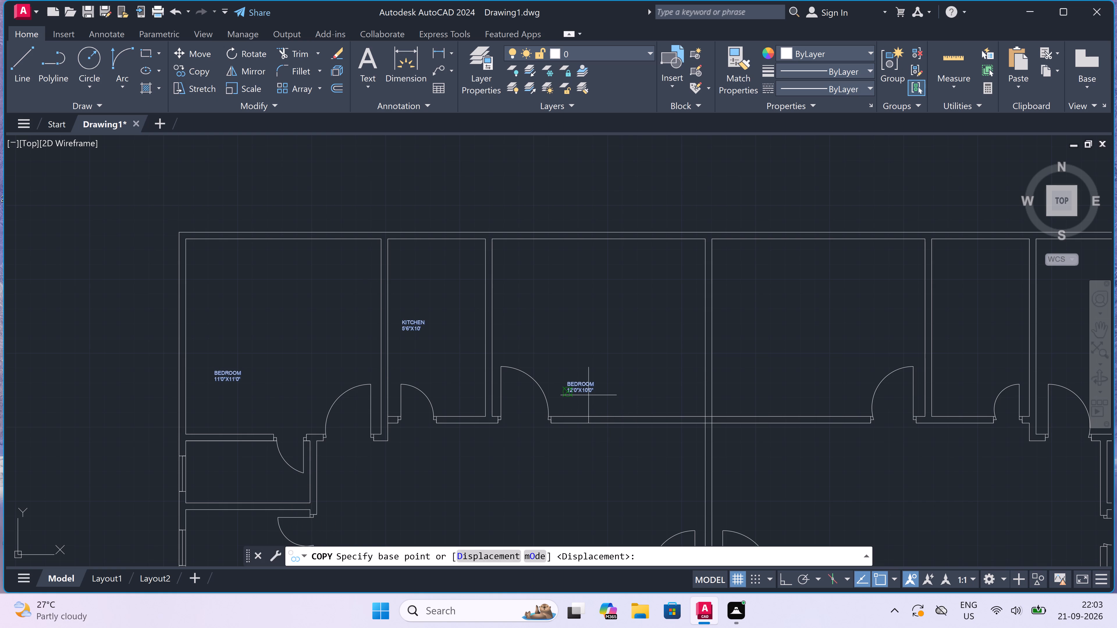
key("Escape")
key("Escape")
Copy the BEDROOM 12'0"X10'0" label into the matching room on the other side of the central wall.
left_click(583, 386)
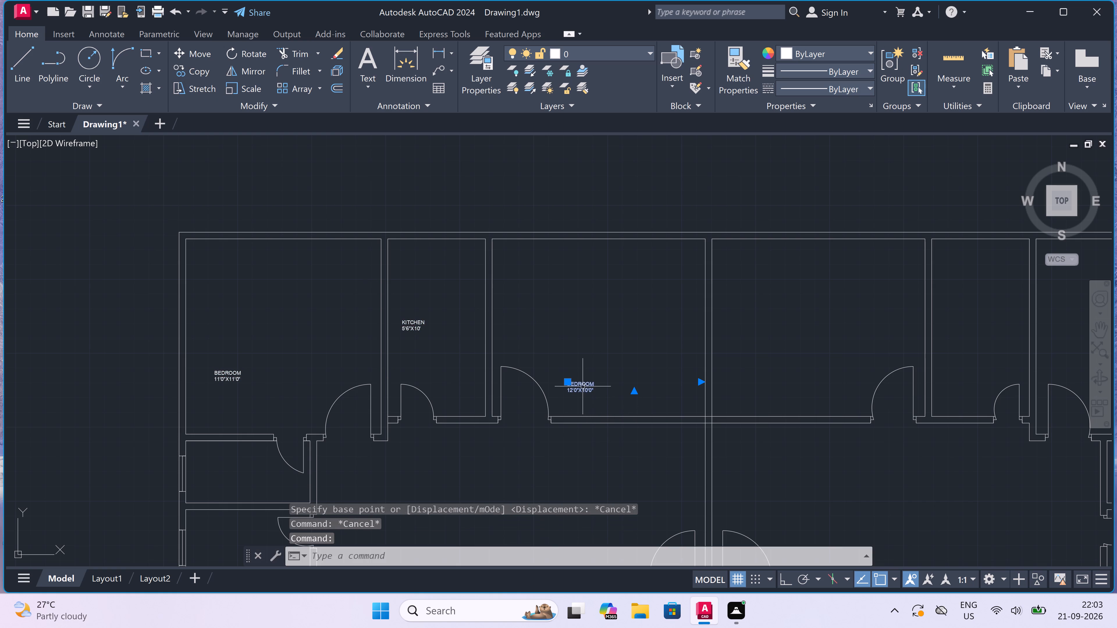
left_click(191, 72)
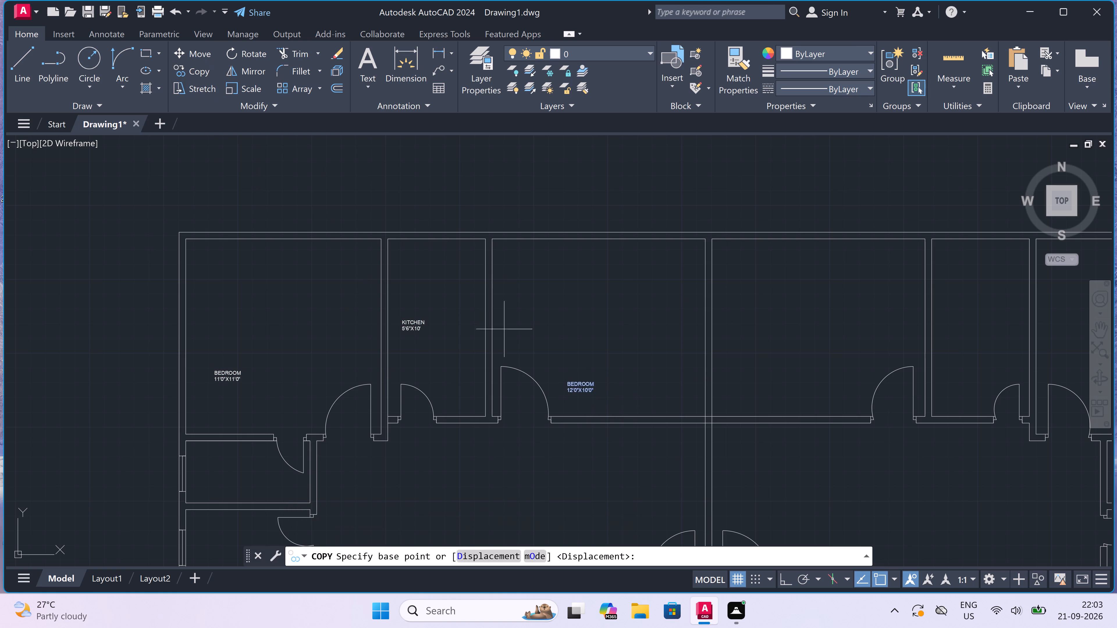
left_click(576, 387)
scroll(455, 351, "down", 2)
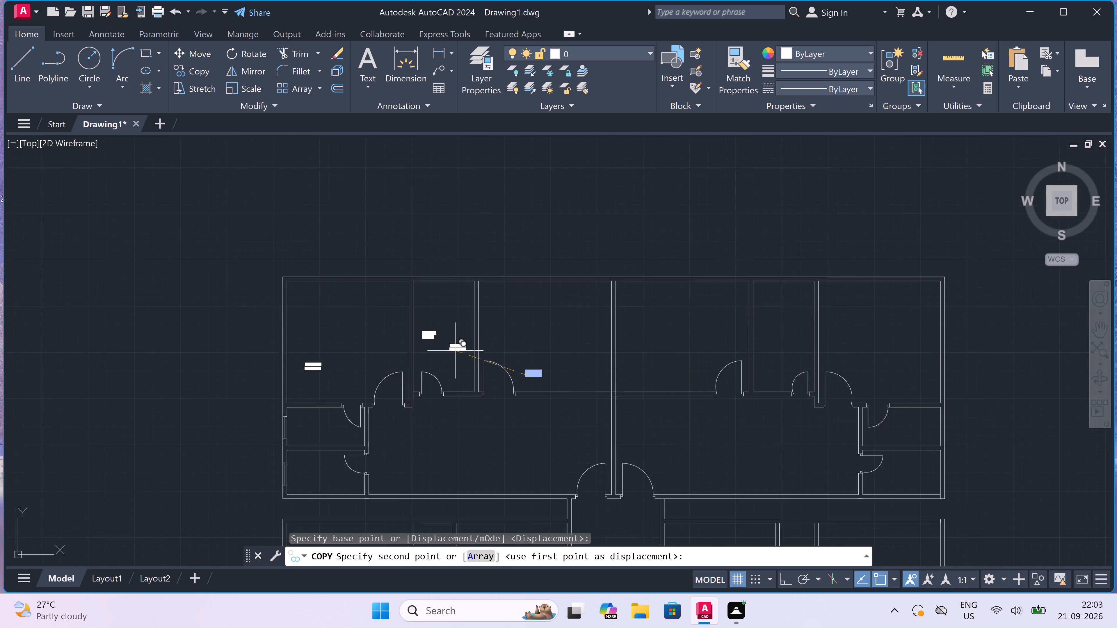
scroll(458, 352, "down", 1)
scroll(586, 344, "up", 3)
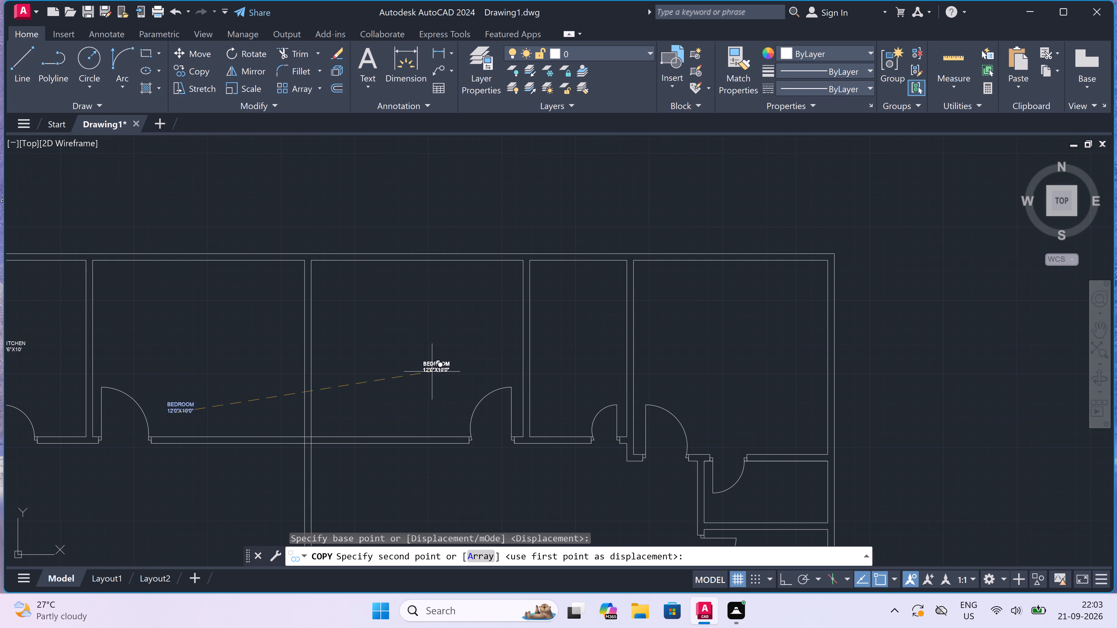
left_click(366, 415)
scroll(367, 415, "down", 3)
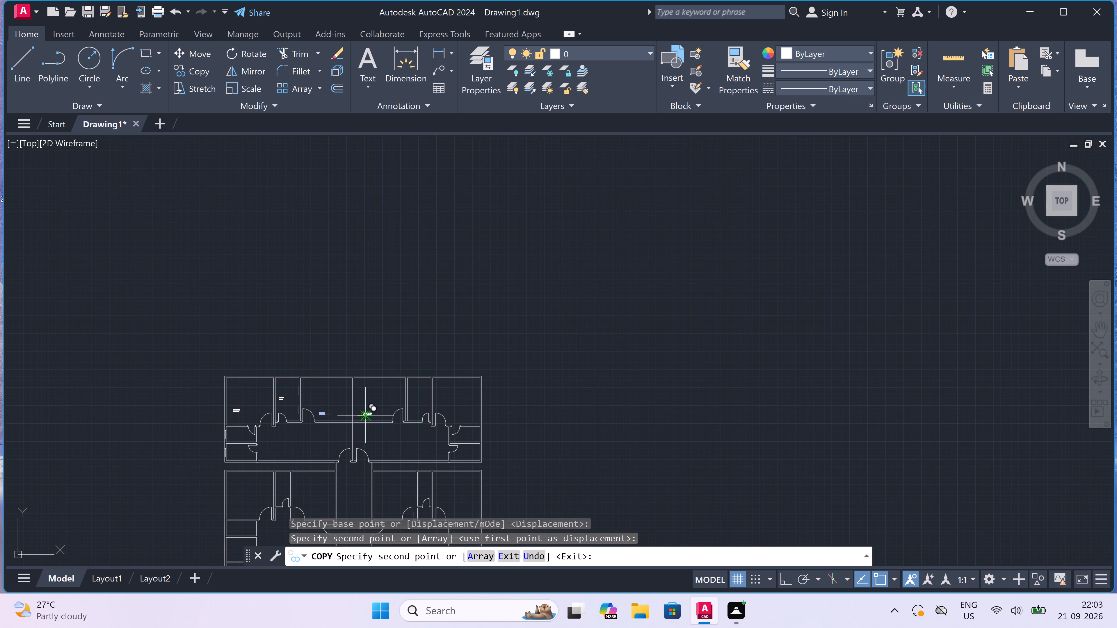
key("Escape")
Copy the KITCHEN 5'6"X10' label into the matching narrow room of the plan's right half.
scroll(273, 404, "up", 3)
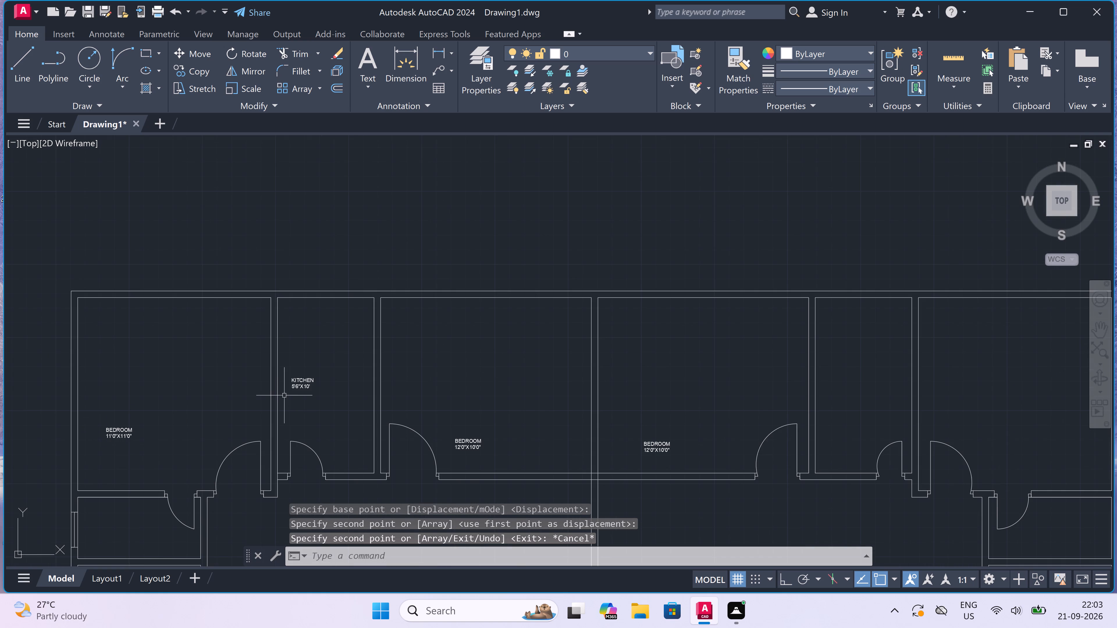
left_click(309, 377)
left_click_drag(171, 73, 173, 75)
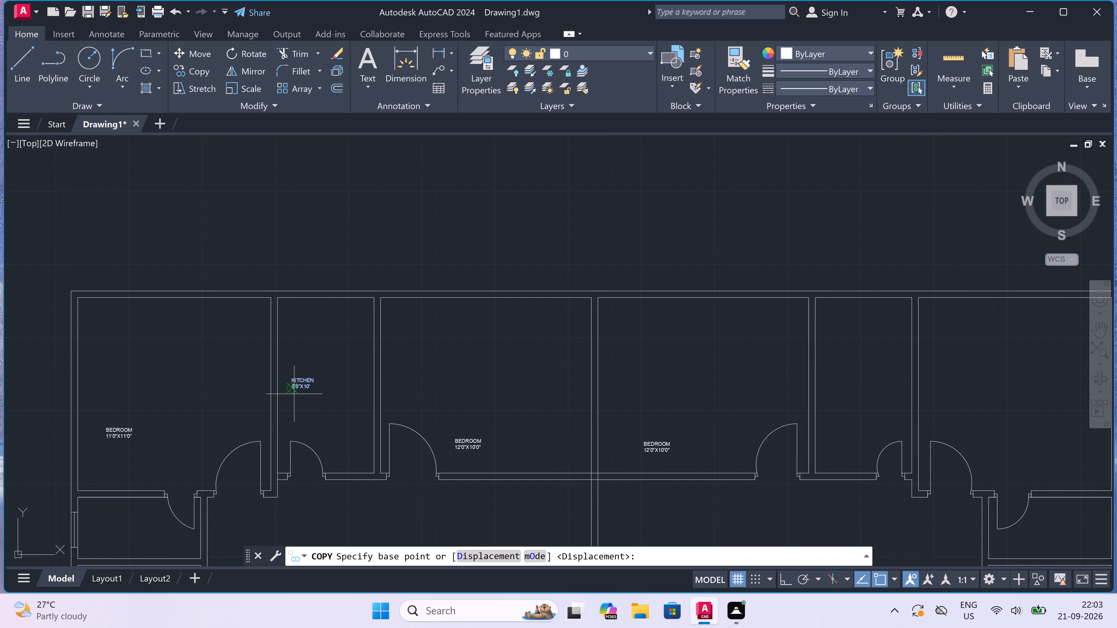
left_click_drag(296, 382, 300, 378)
scroll(356, 318, "down", 4)
scroll(410, 327, "up", 4)
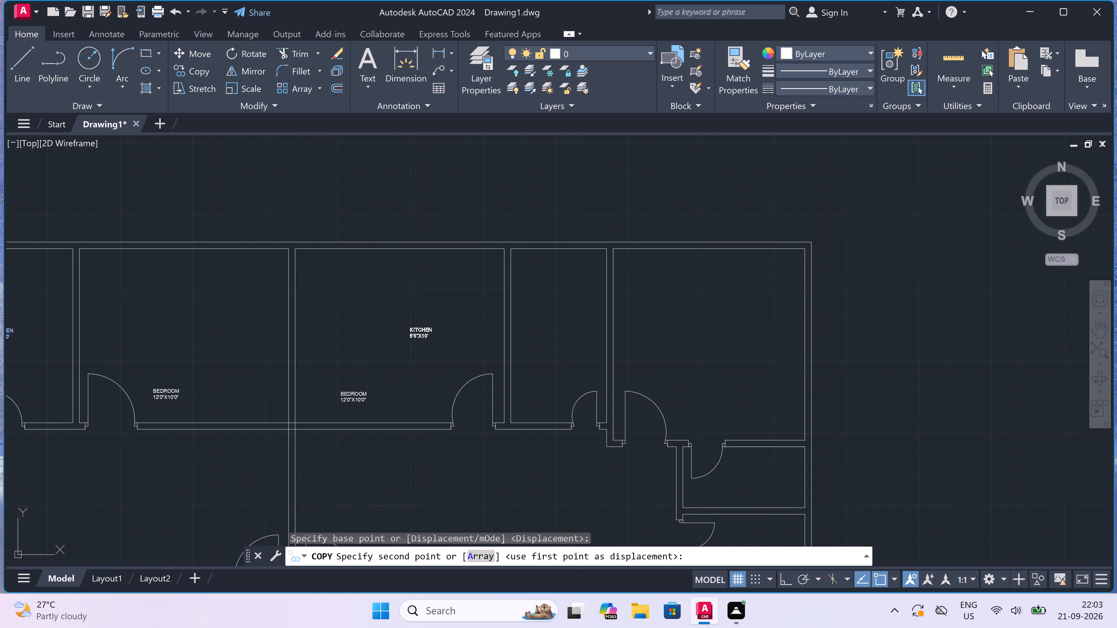
scroll(552, 341, "up", 1)
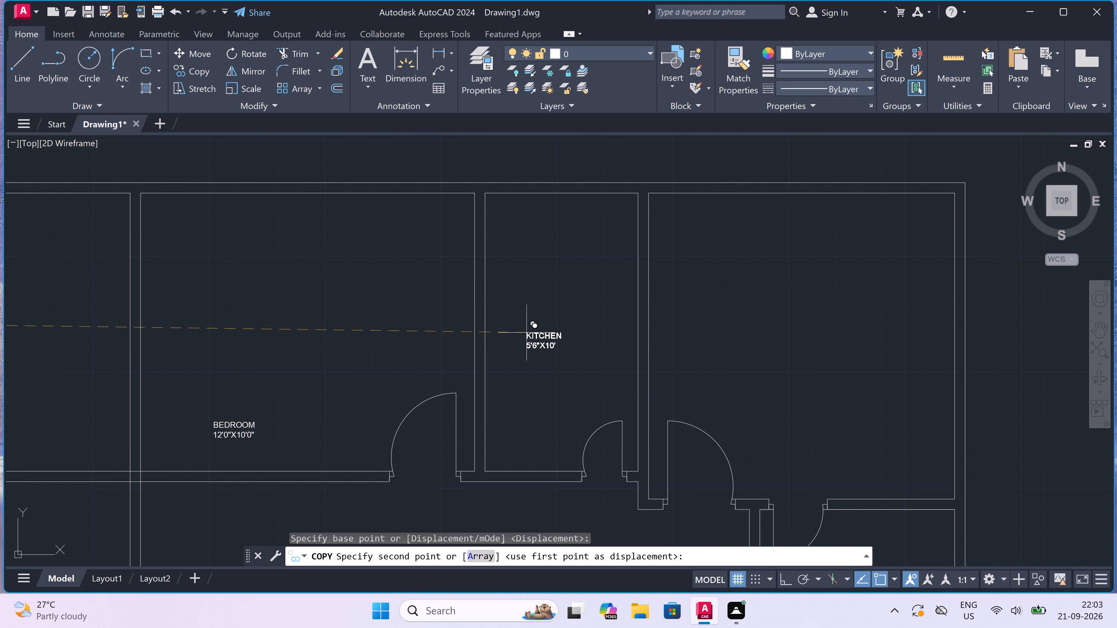
left_click(573, 311)
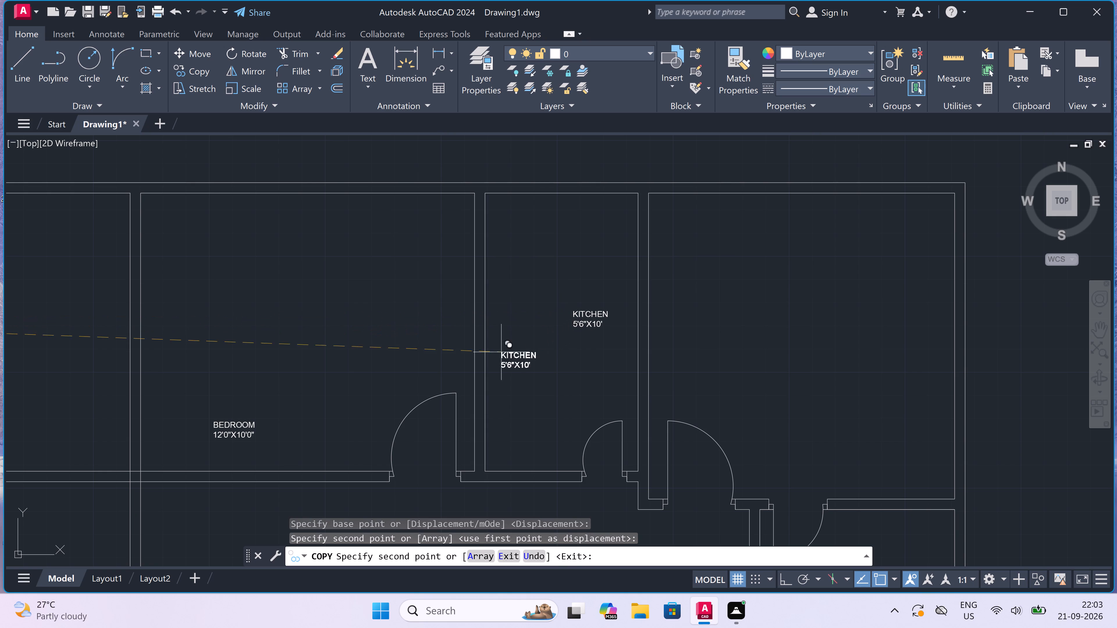
key("Escape")
Trim the wall lines inside the crossing of the central wall and the bedrooms' lower wall to leave an open junction.
scroll(485, 356, "down", 3)
scroll(405, 374, "up", 3)
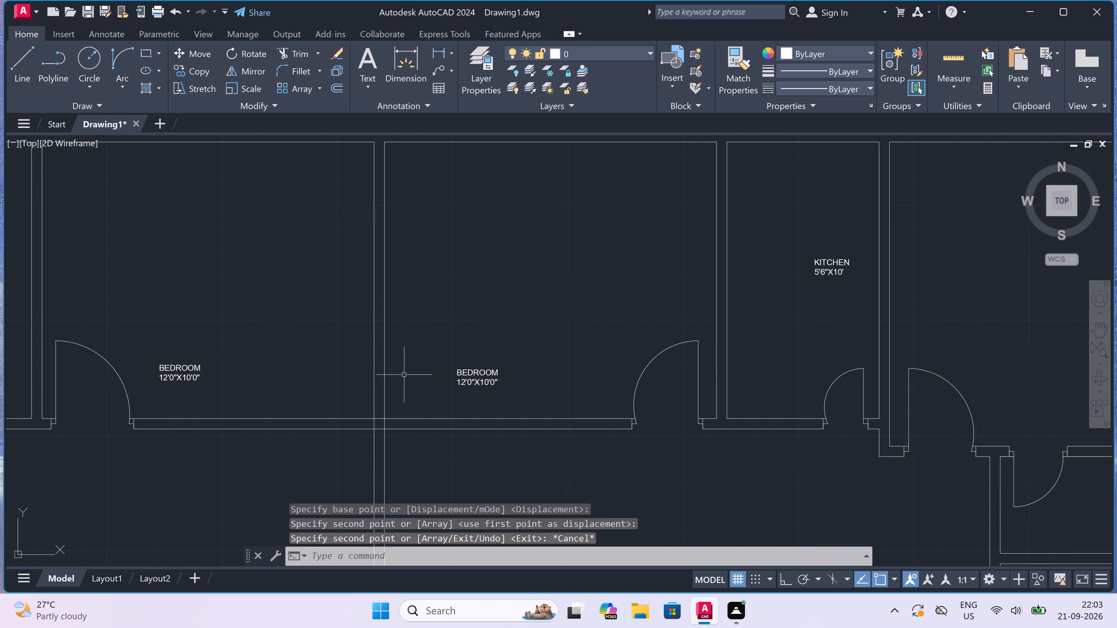
scroll(399, 383, "down", 1)
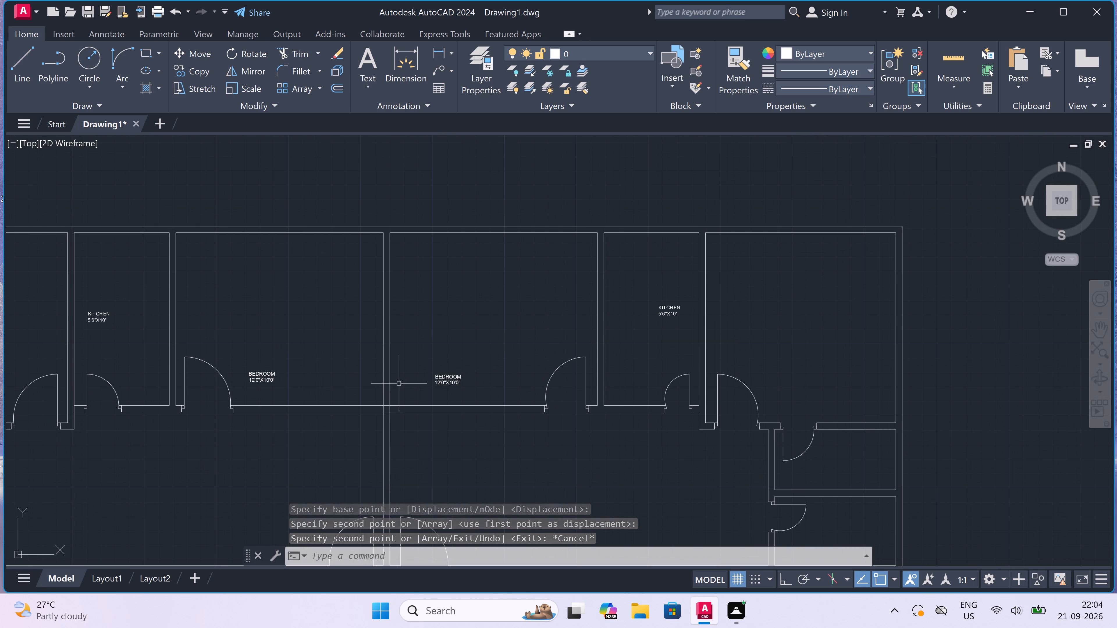
scroll(385, 421, "up", 3)
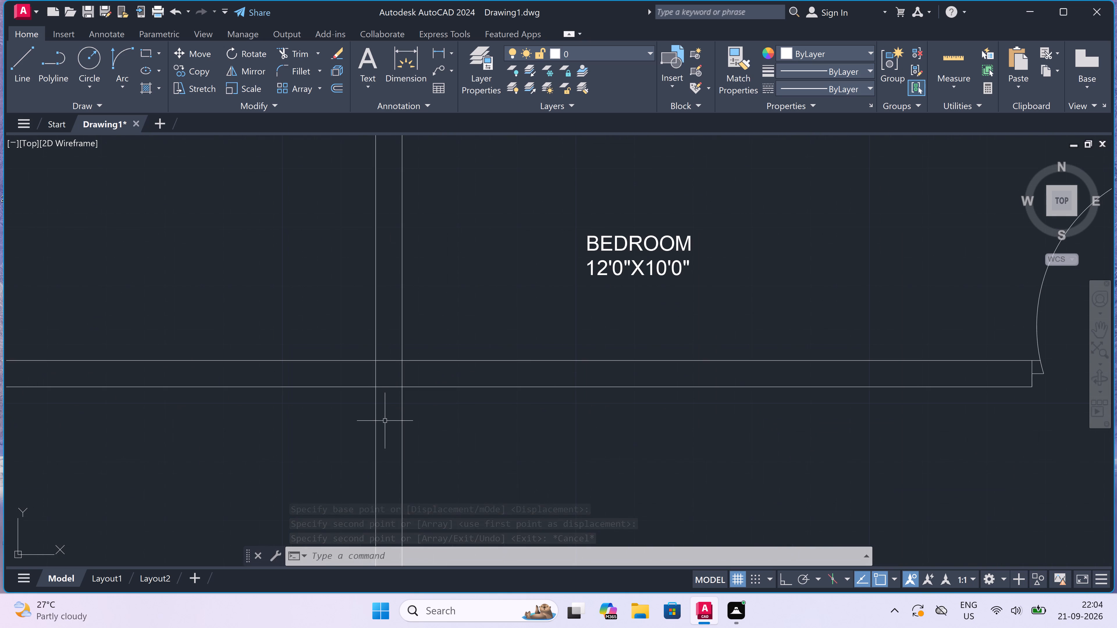
type("TR")
key("space")
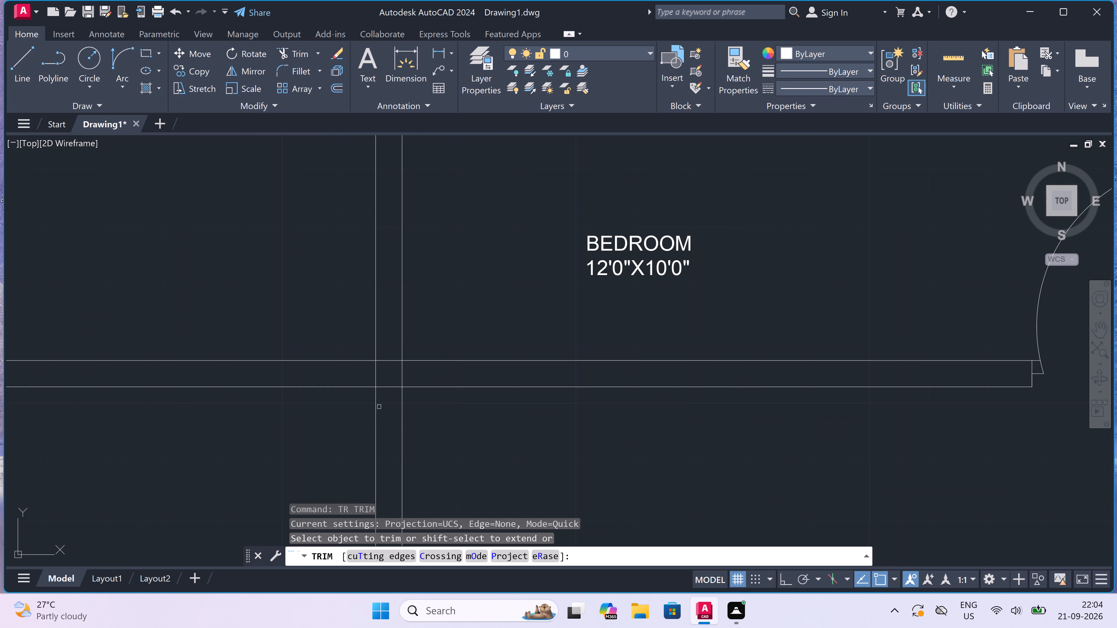
left_click_drag(369, 374, 376, 373)
left_click_drag(410, 374, 407, 377)
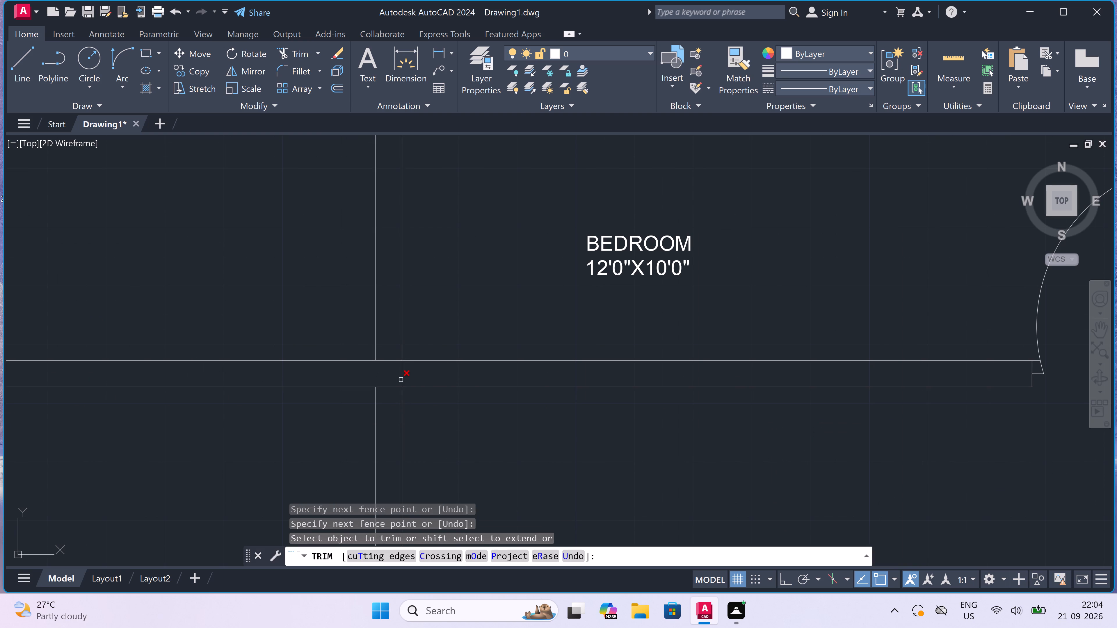
left_click(390, 397)
left_click_drag(389, 343, 392, 352)
left_click_drag(397, 377, 407, 374)
left_click(419, 373)
key("Escape")
Copy the BEDROOM 11'0"X11'0" label from the upper-left corner room into the plan's upper-right corner room.
scroll(411, 381, "down", 6)
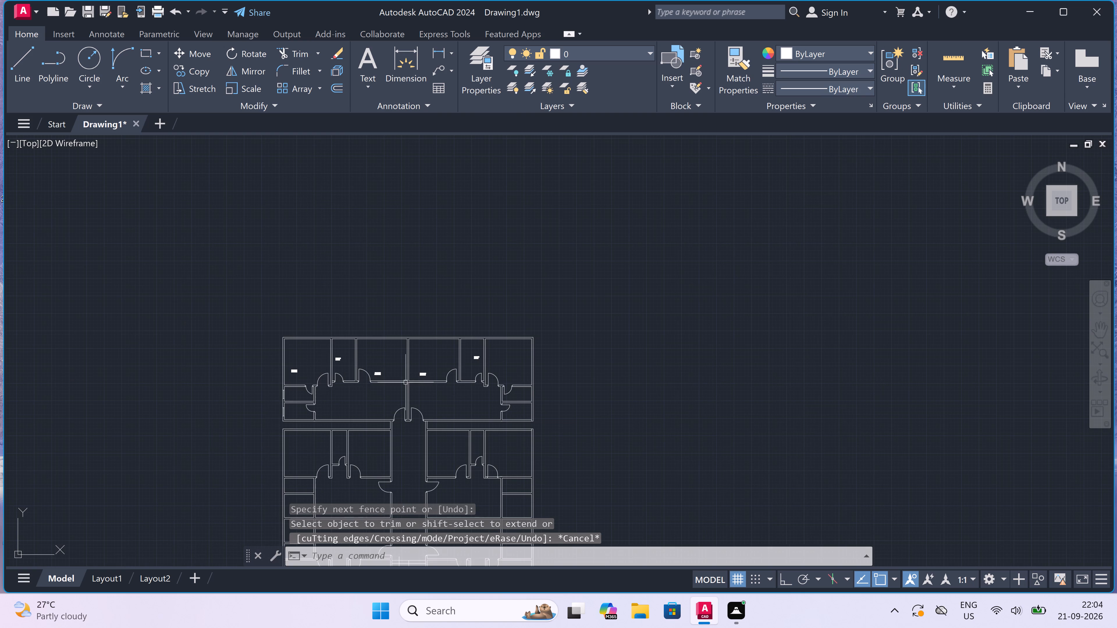
scroll(304, 370, "up", 1)
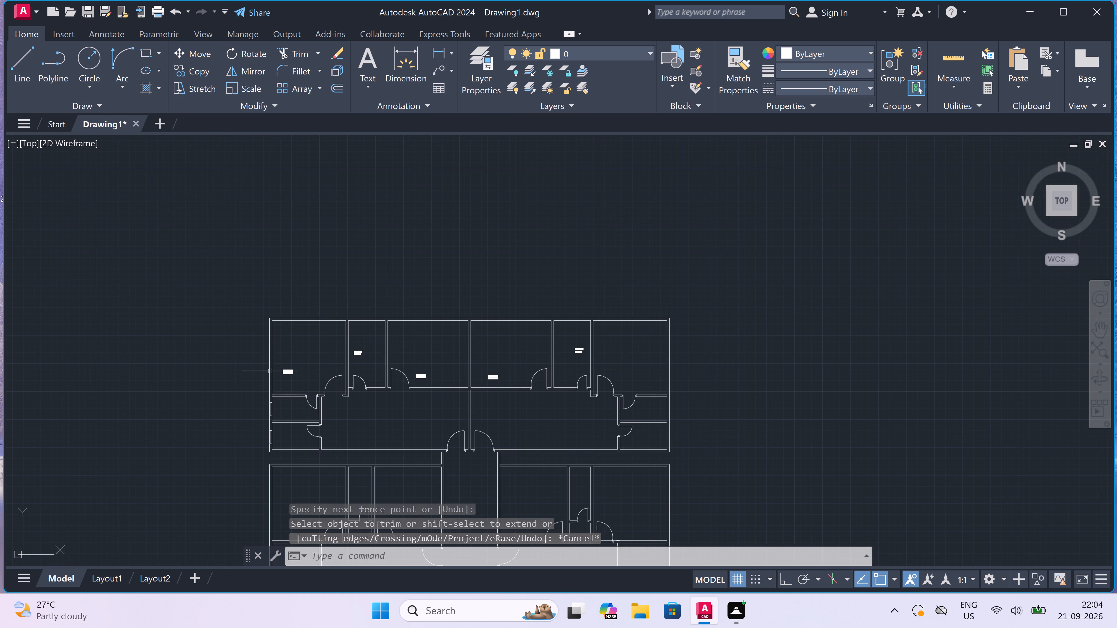
left_click(283, 370)
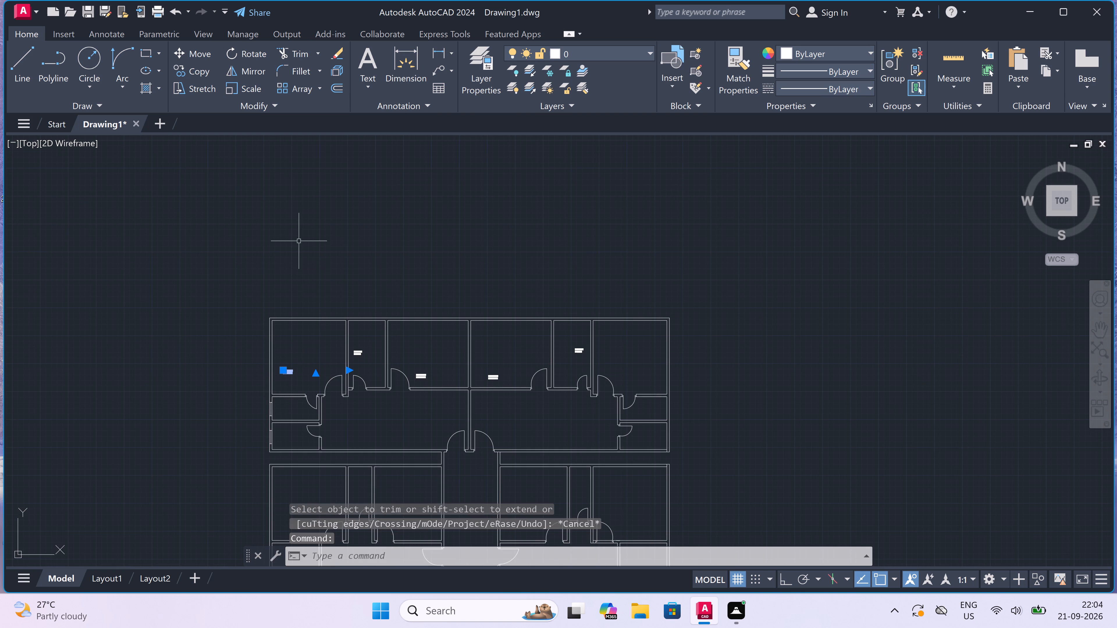
left_click_drag(190, 70, 196, 80)
scroll(281, 414, "up", 2)
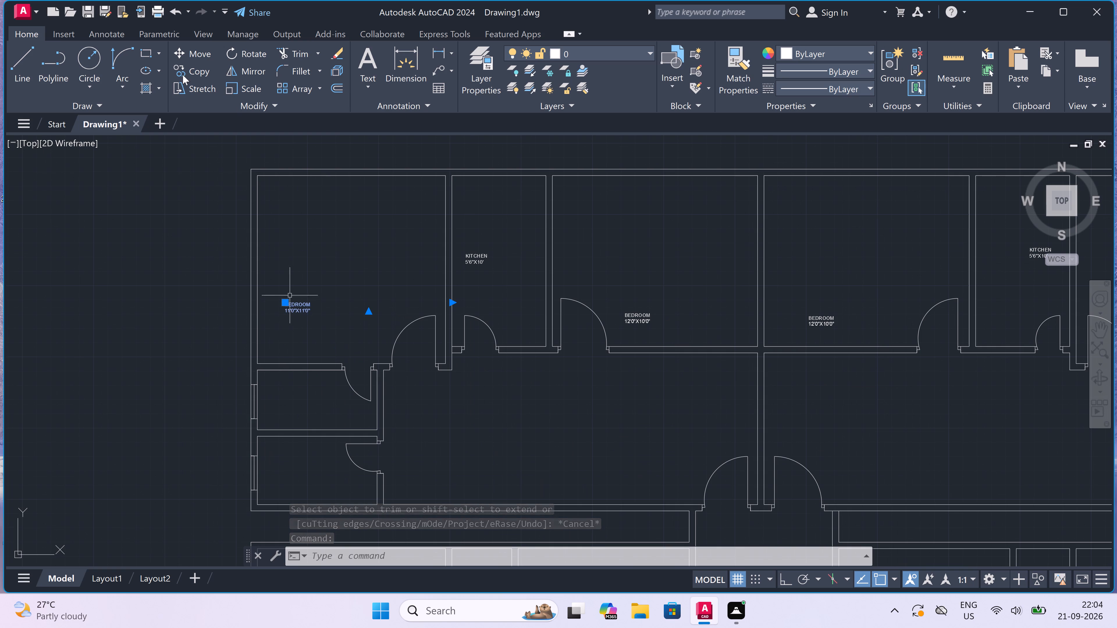
left_click(187, 68)
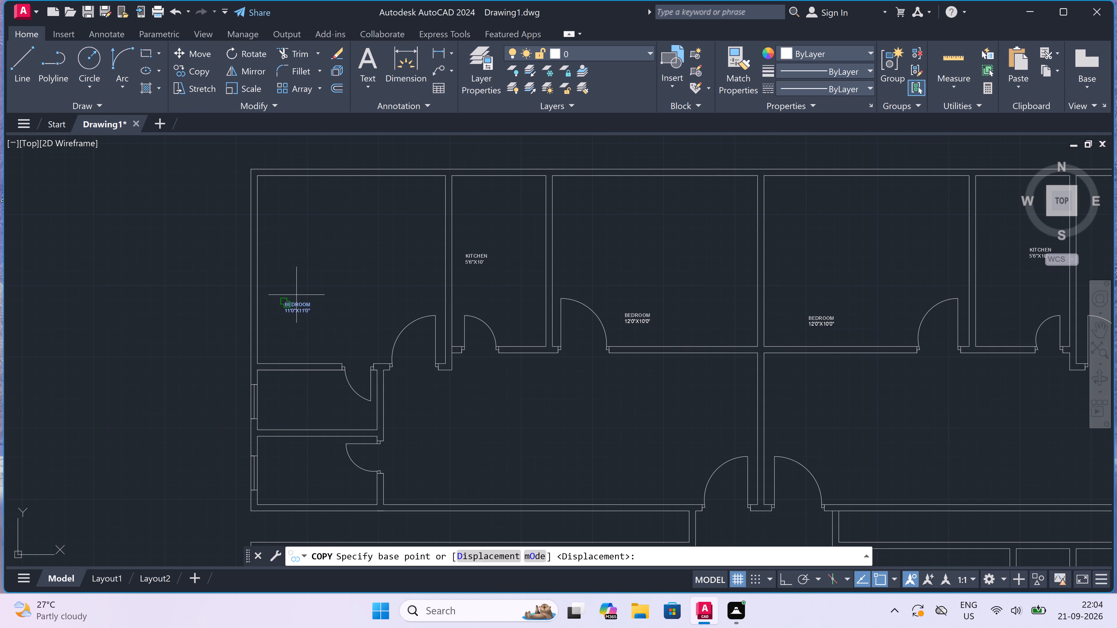
left_click(296, 304)
scroll(302, 283, "down", 4)
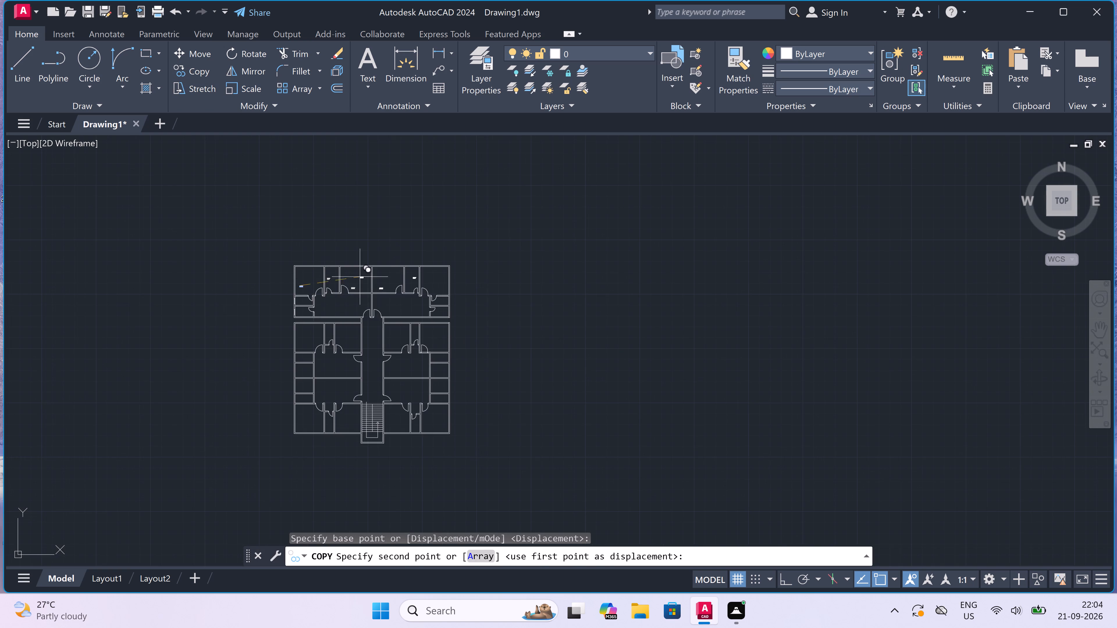
scroll(388, 285, "up", 3)
scroll(598, 291, "up", 2)
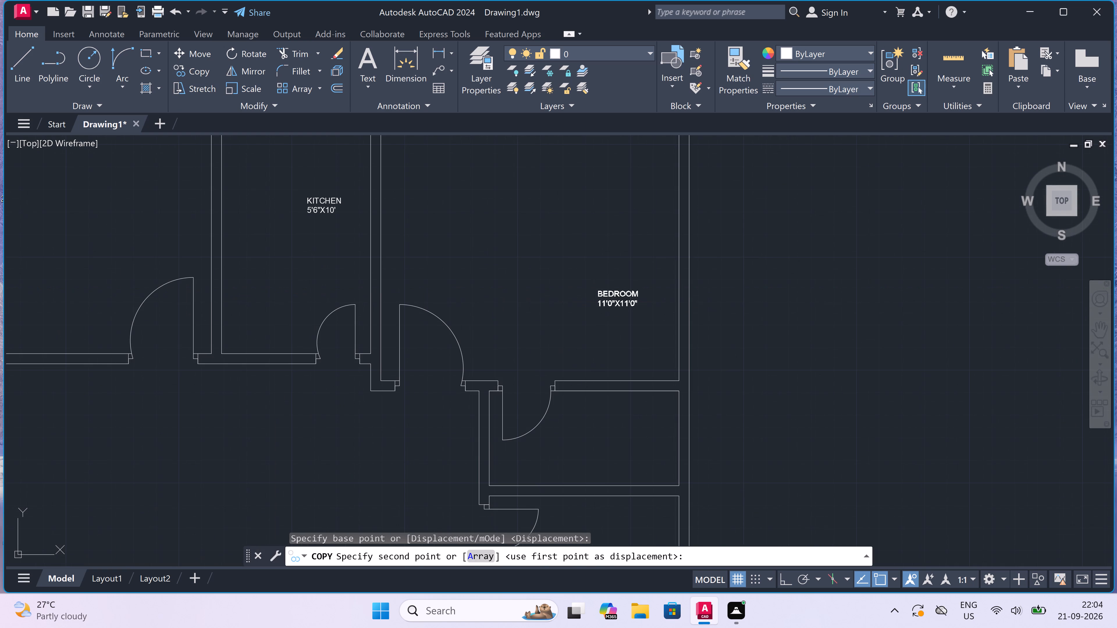
left_click(593, 309)
key("Escape")
Add the multiline label BATHROOM 7'0"X3'6" in the small room directly below the plan's upper-right corner bedroom.
scroll(488, 315, "down", 2)
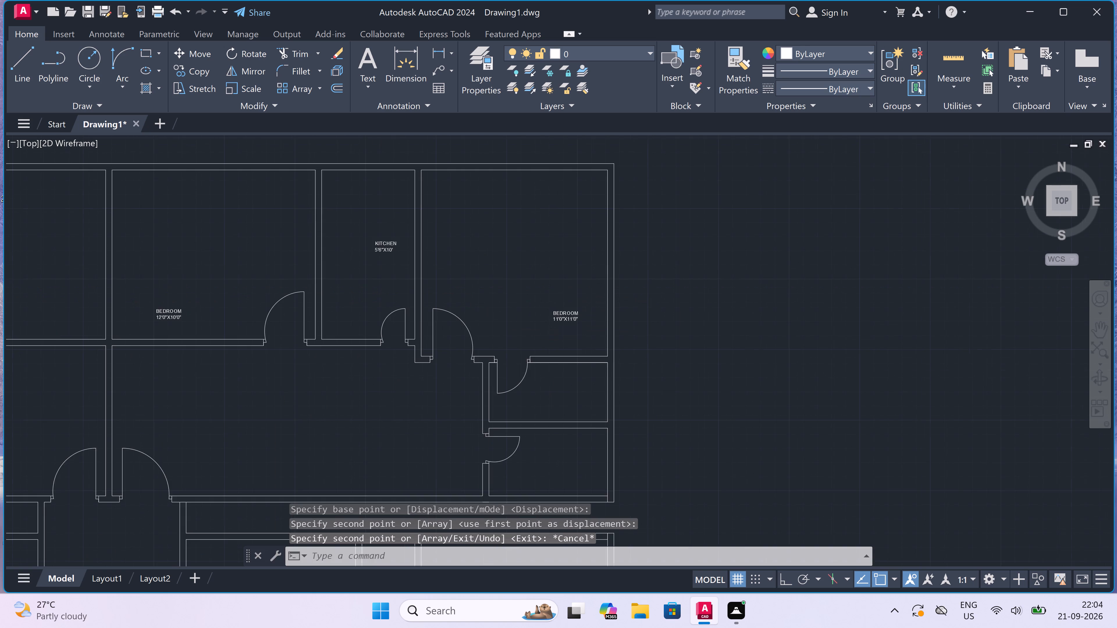
scroll(519, 355, "down", 2)
scroll(524, 367, "up", 4)
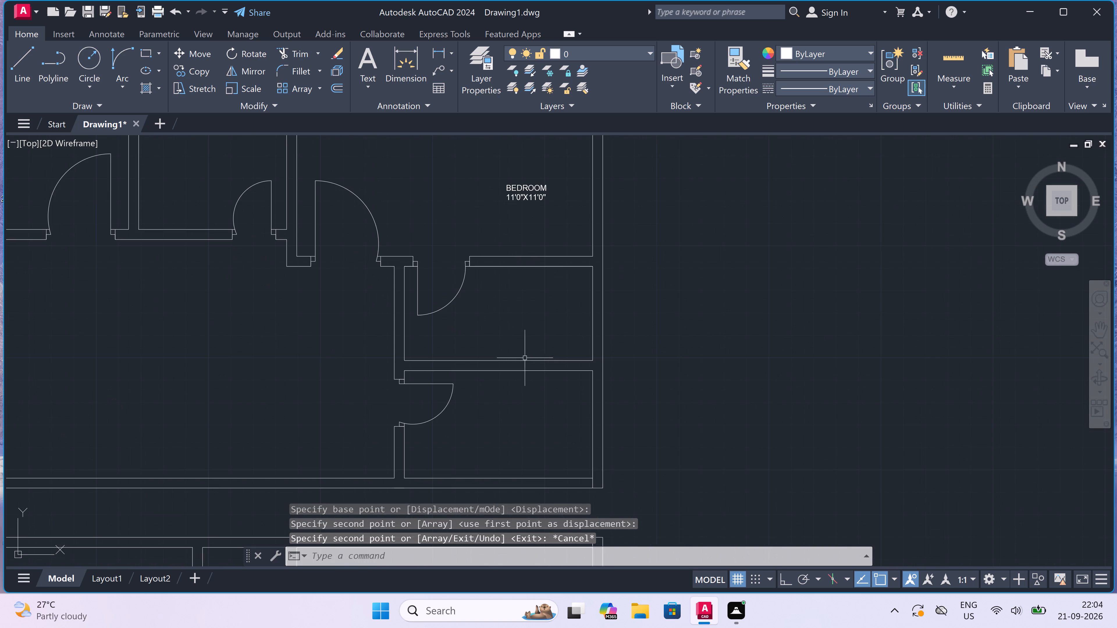
scroll(519, 345, "up", 1)
scroll(504, 344, "down", 1)
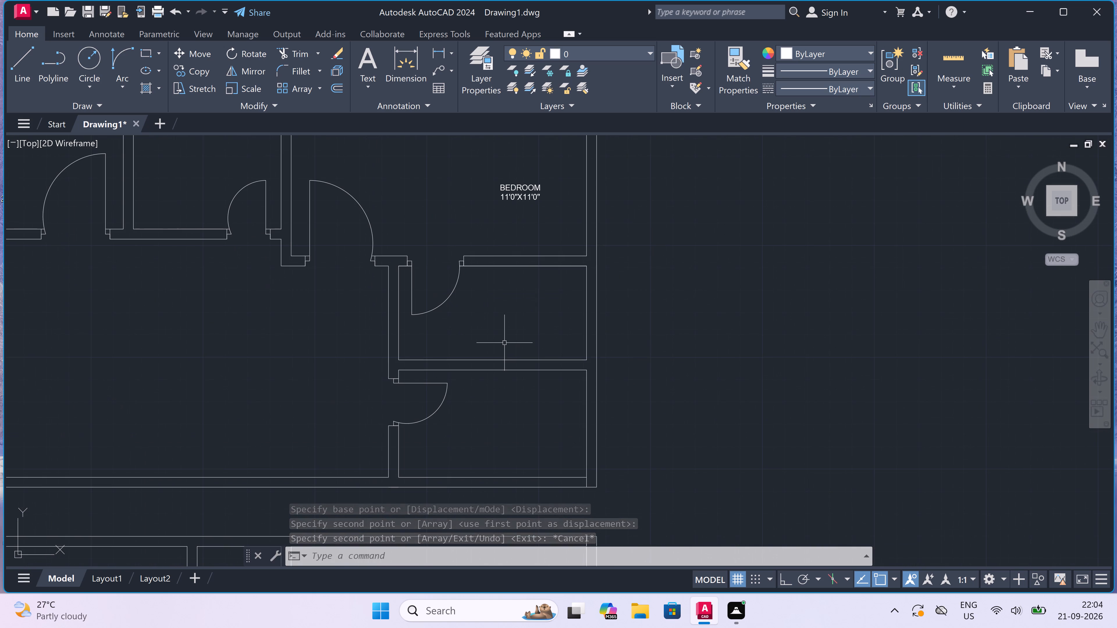
type("MT")
key("space")
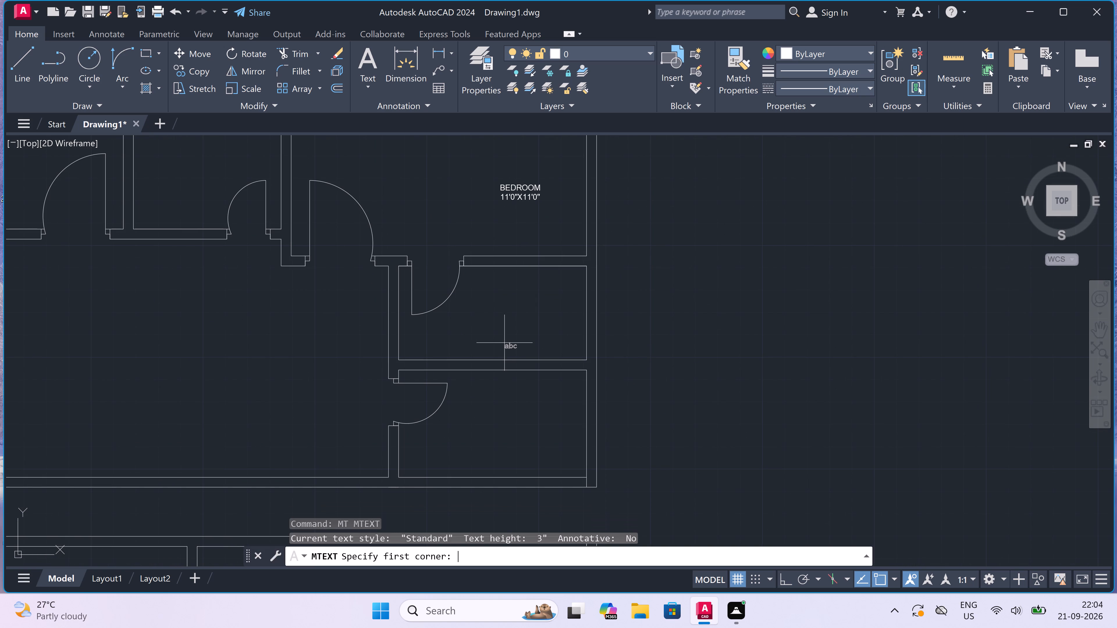
left_click(444, 335)
left_click(692, 327)
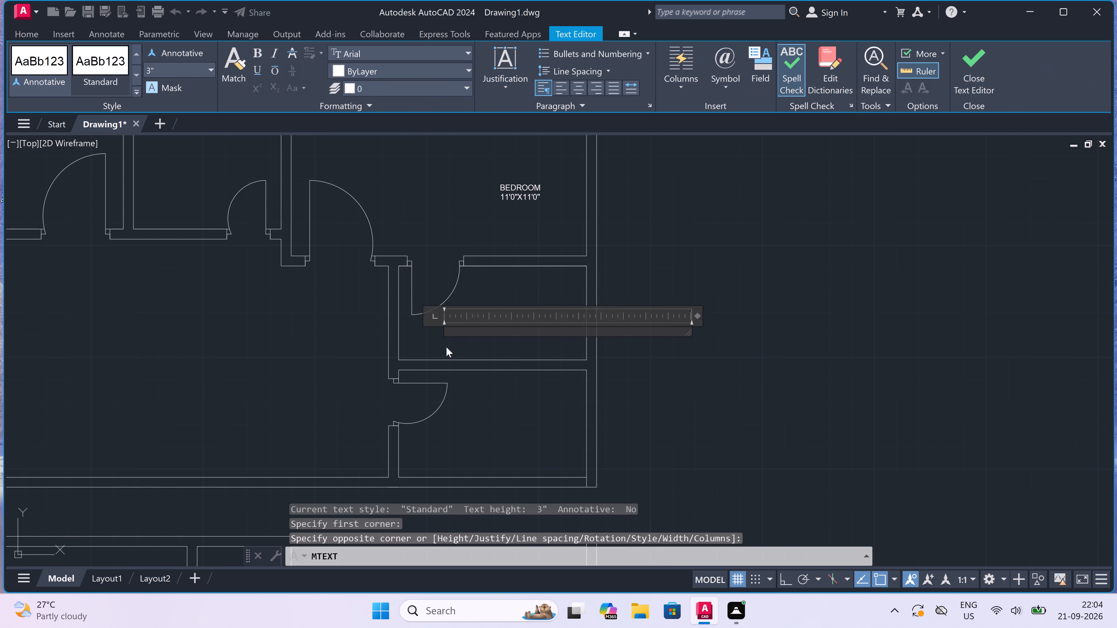
scroll(445, 344, "up", 1)
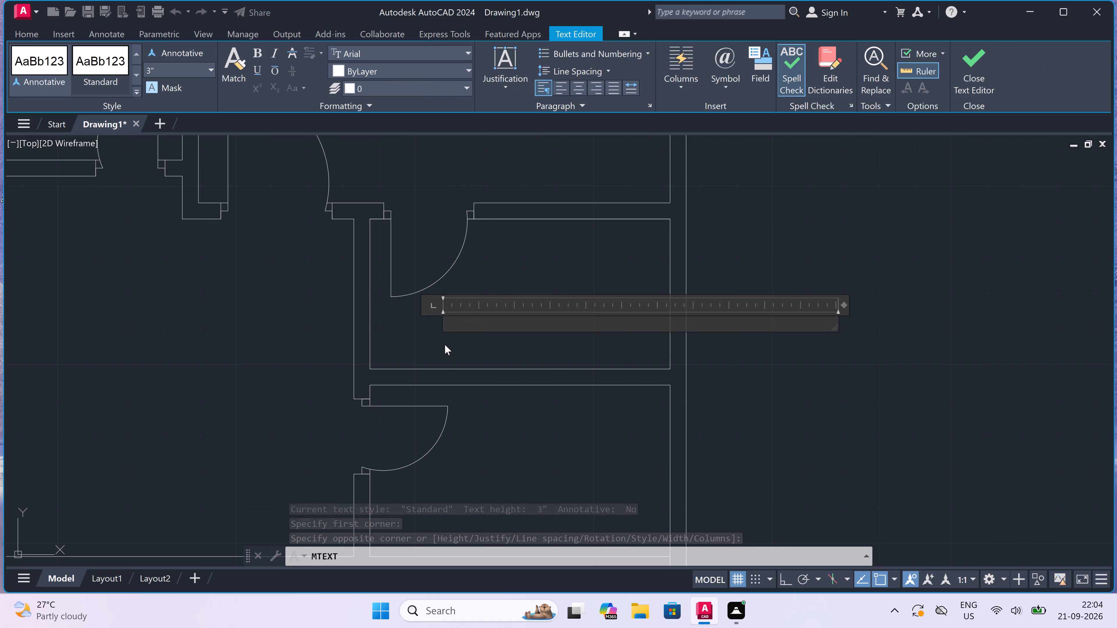
type("BA")
type("THE")
key("BackSpace")
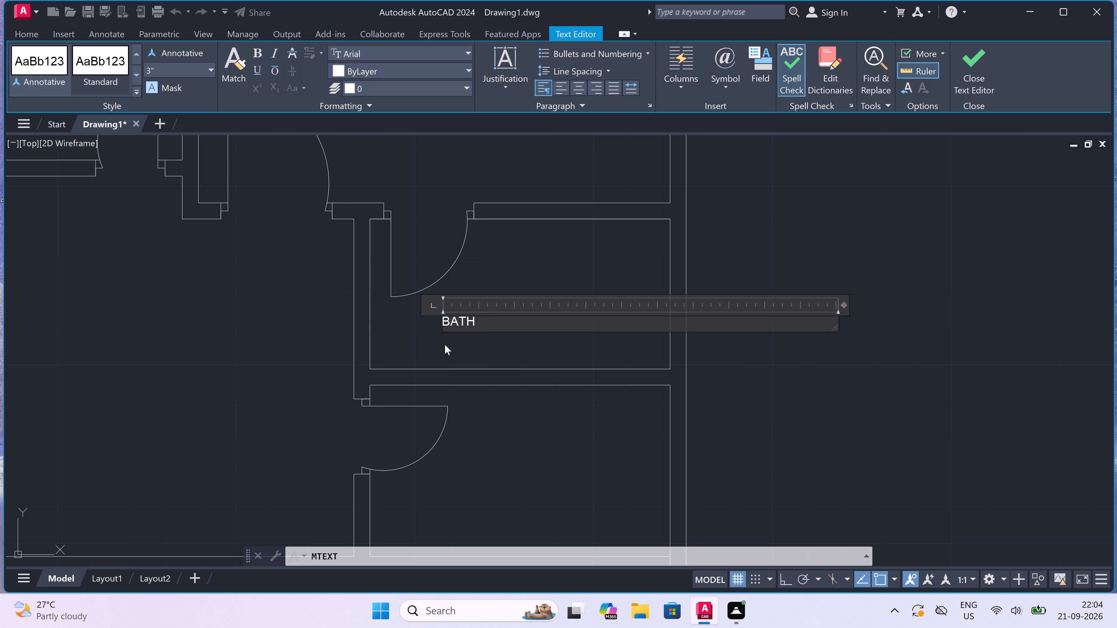
type("ROM")
key("BackSpace")
type("OM")
key("Return")
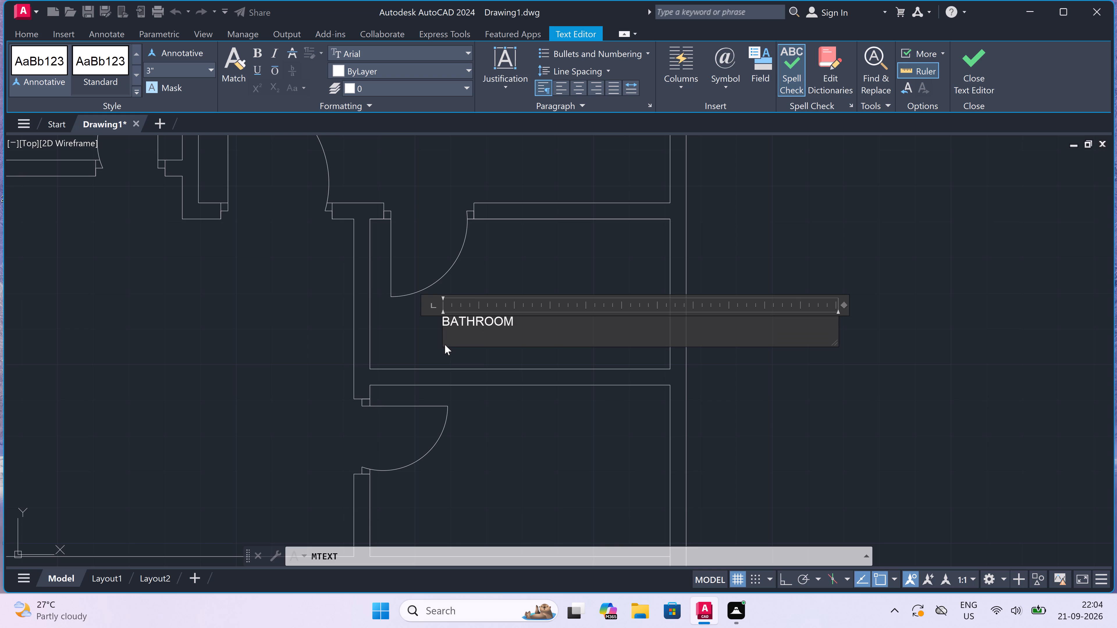
type("7'0")
key("shift+quotedbl")
key("x")
type("3'6")
key("shift+quotedbl")
left_click(522, 412)
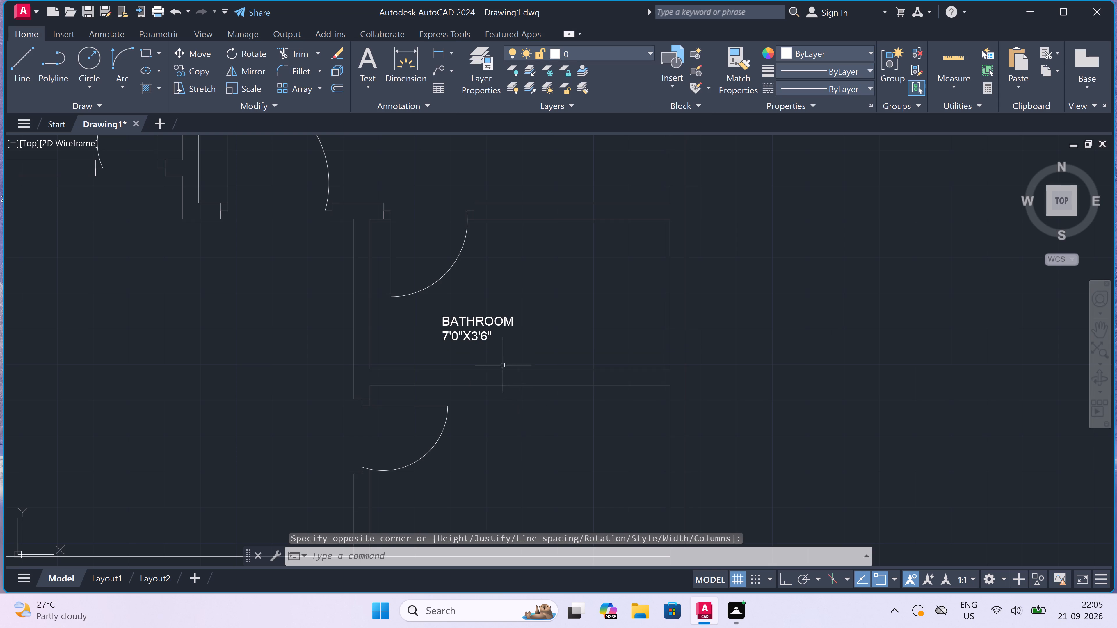
Copy the BATHROOM 7'0"X3'6" label into the small room directly below it.
left_click(471, 332)
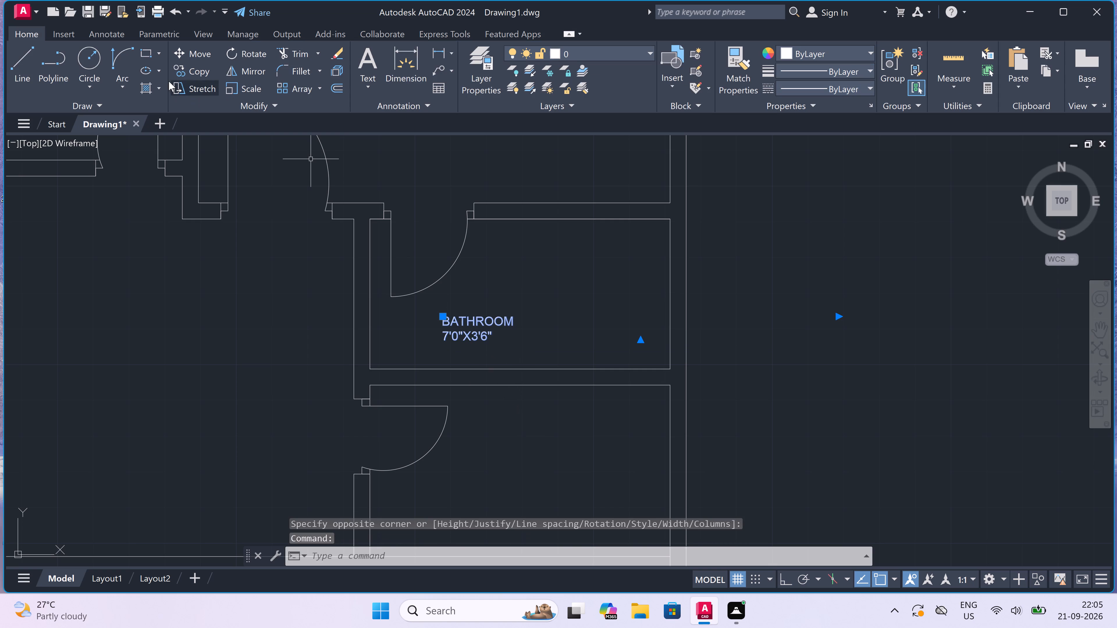
left_click(177, 65)
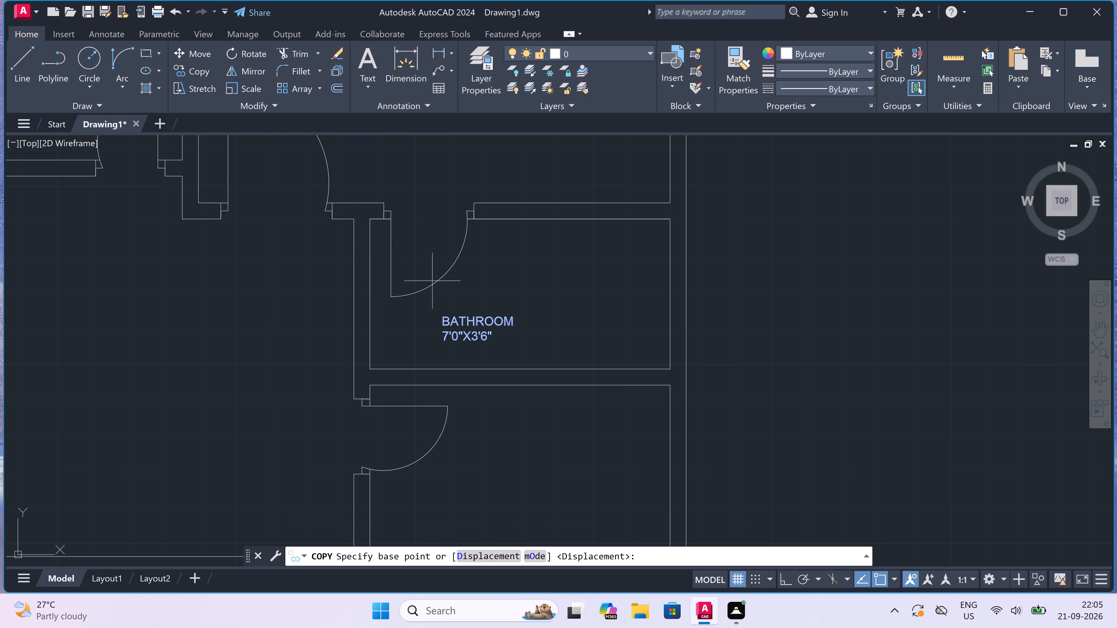
left_click_drag(467, 319, 469, 328)
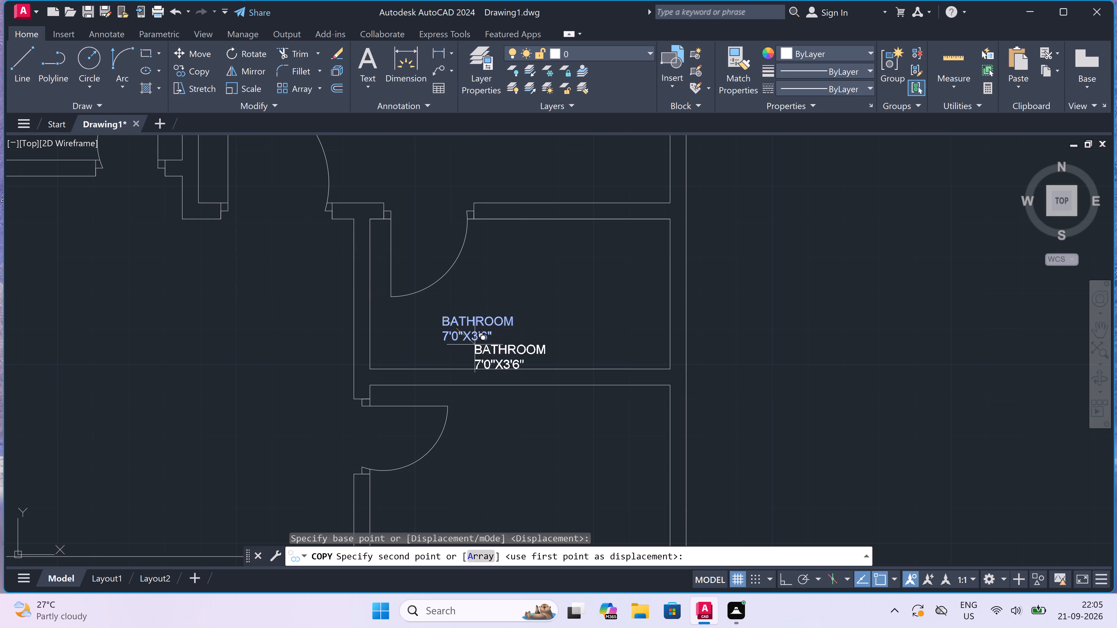
left_click(500, 415)
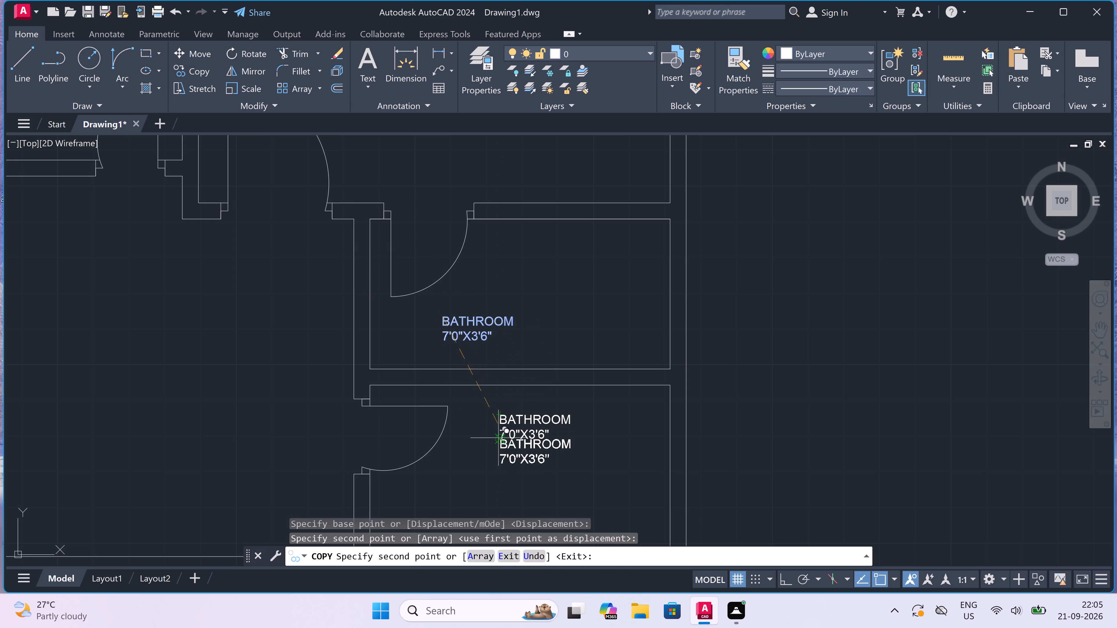
key("Escape")
Change the size in the lower bathroom's copied label to 7'0"X4'0".
scroll(517, 423, "up", 2)
triple_click(518, 421)
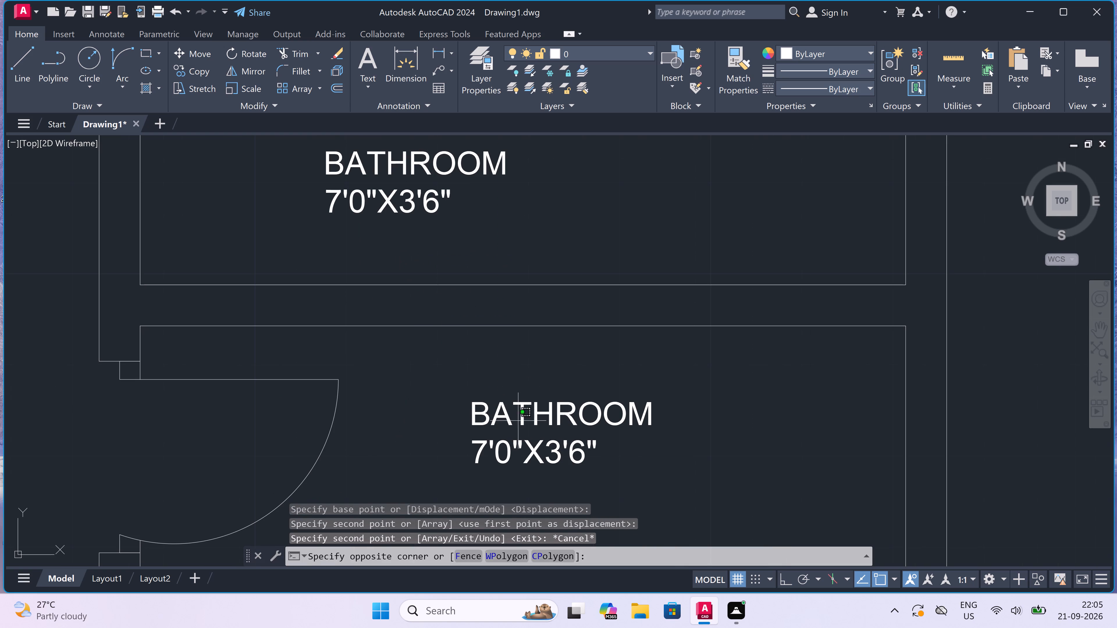
left_click(516, 418)
left_click_drag(494, 414, 494, 416)
left_click(484, 414)
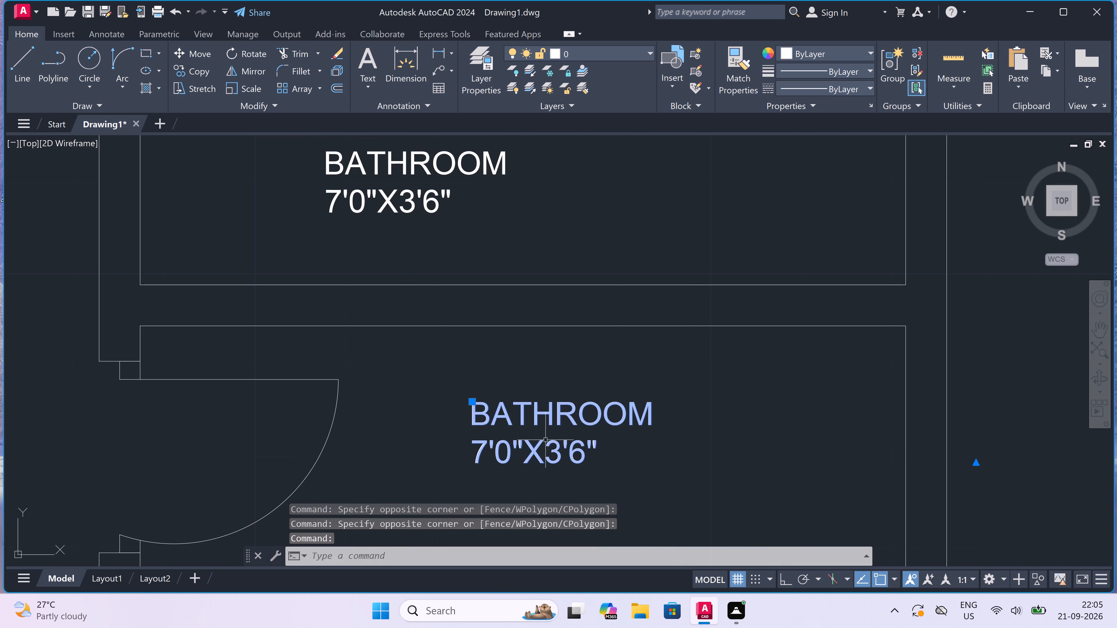
double_click(568, 449)
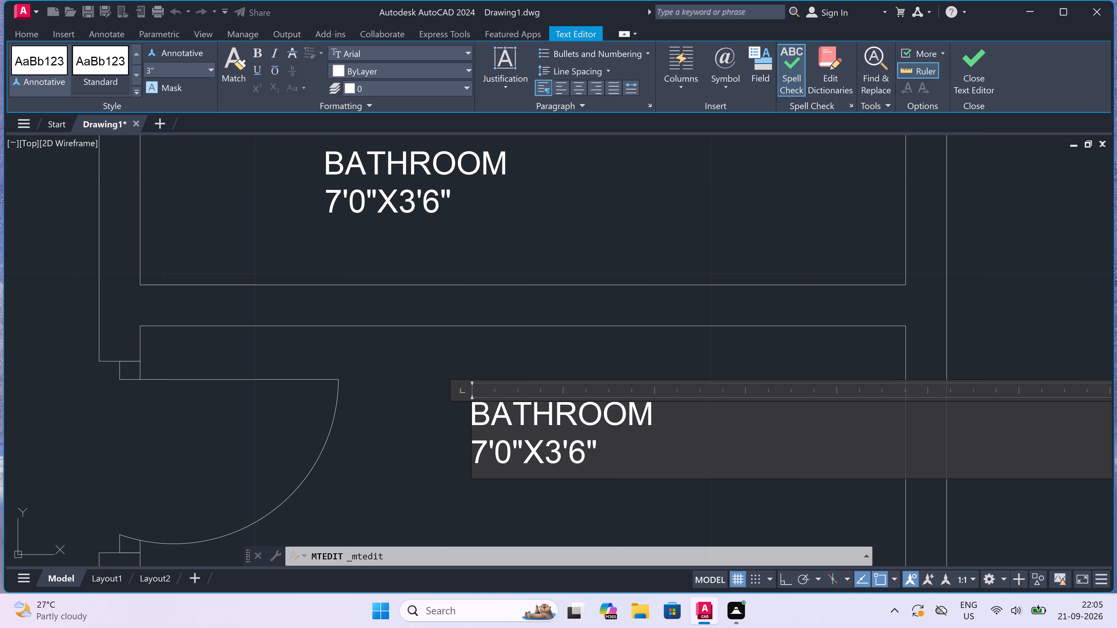
left_click(633, 450)
key("BackSpace")
key("BackSpace")
key("BackSpace")
key("BackSpace")
type("4'0\"")
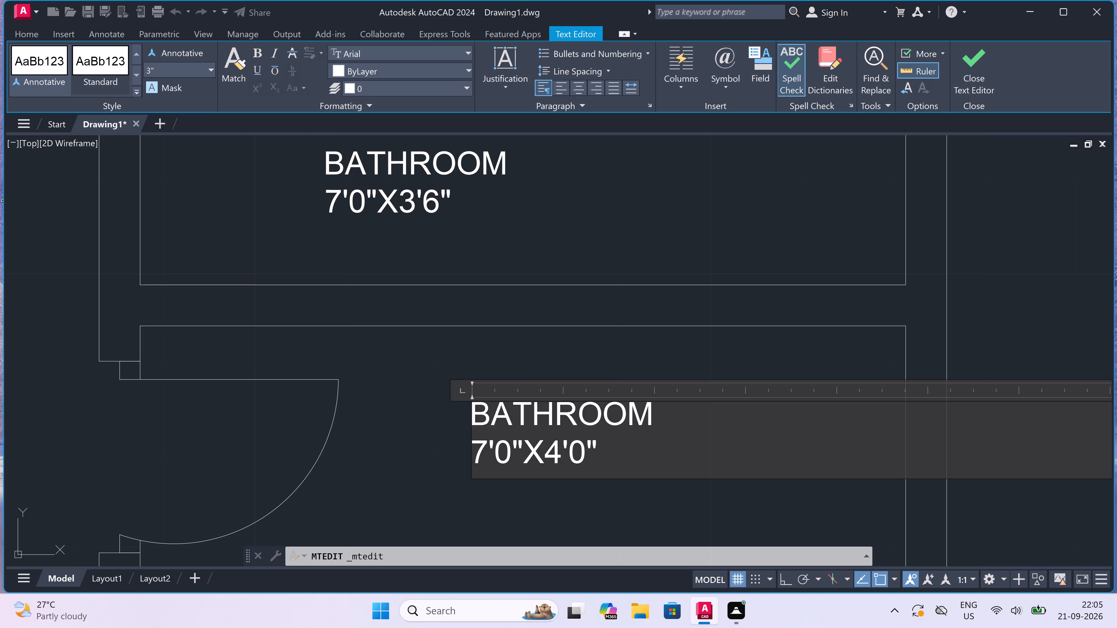
left_click(424, 461)
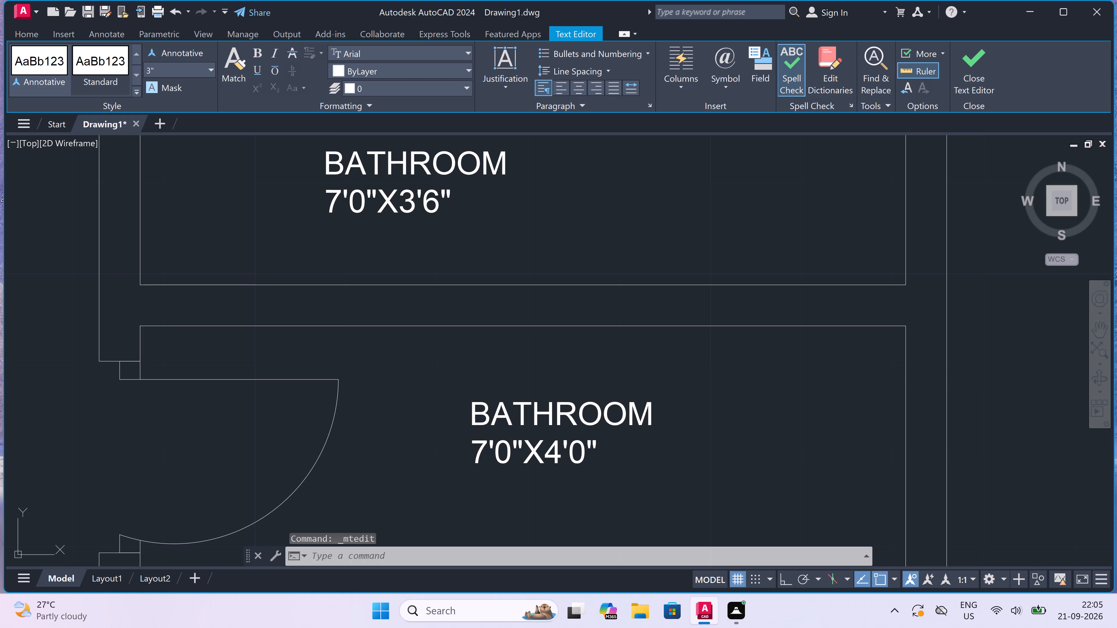
Copy both BATHROOM labels together into the two matching bathrooms at the plan's left end.
scroll(437, 439, "down", 2)
left_click(490, 432)
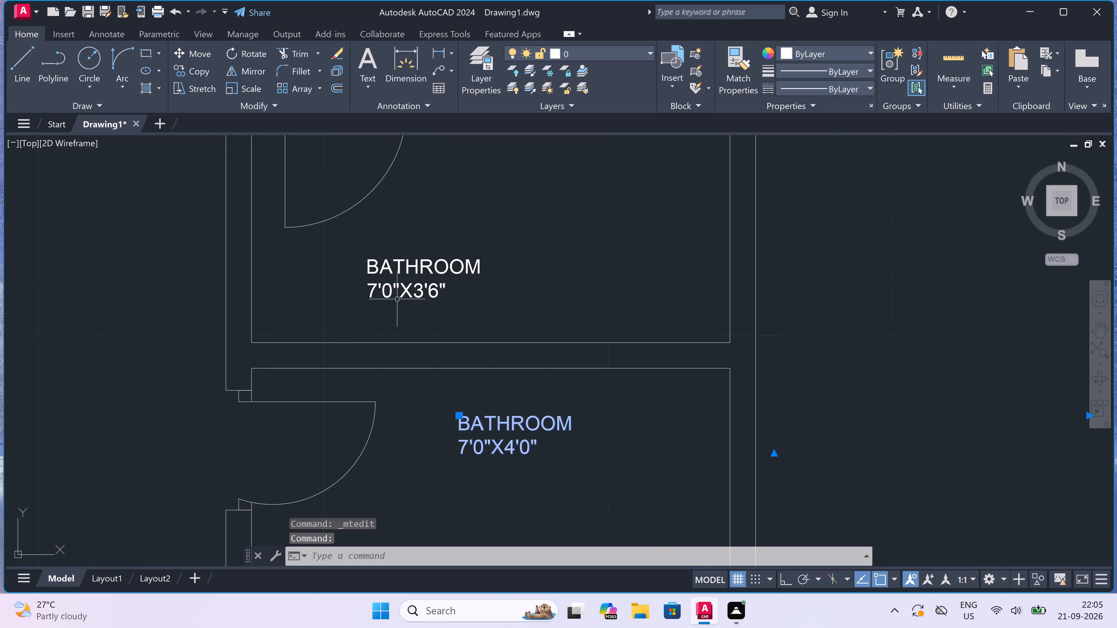
left_click(395, 267)
scroll(396, 268, "down", 1)
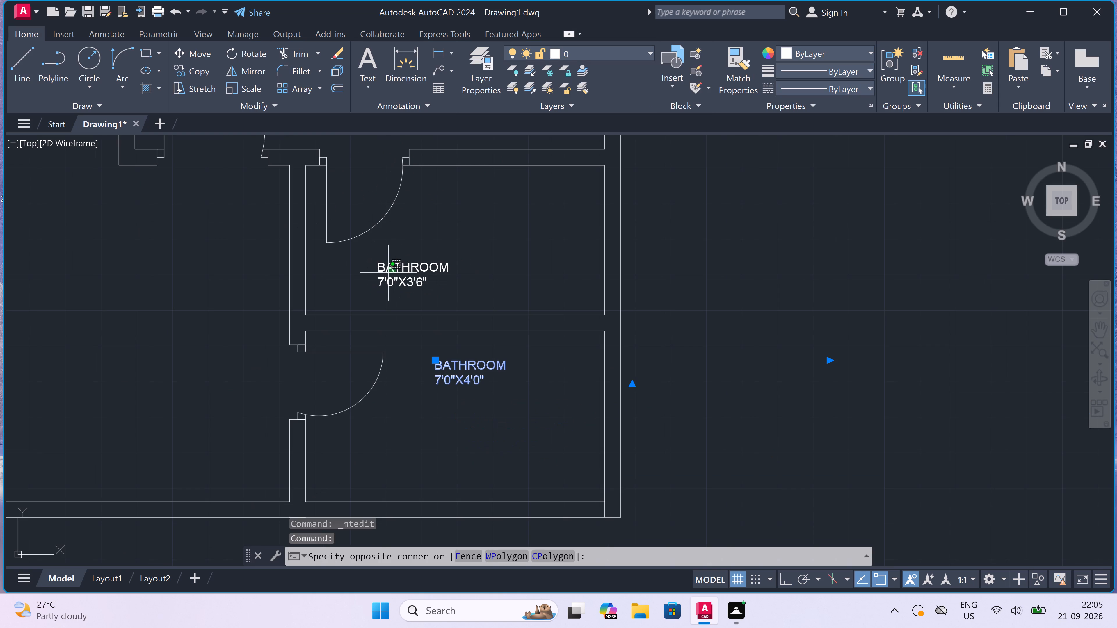
left_click(379, 280)
left_click(185, 67)
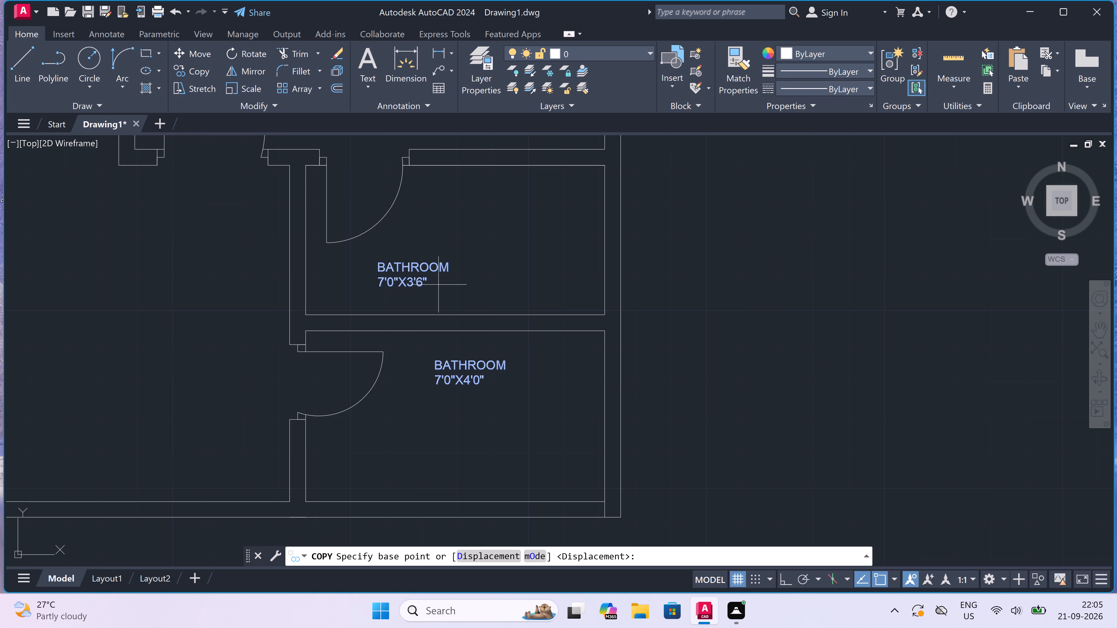
left_click_drag(412, 275, 397, 278)
scroll(241, 286, "down", 5)
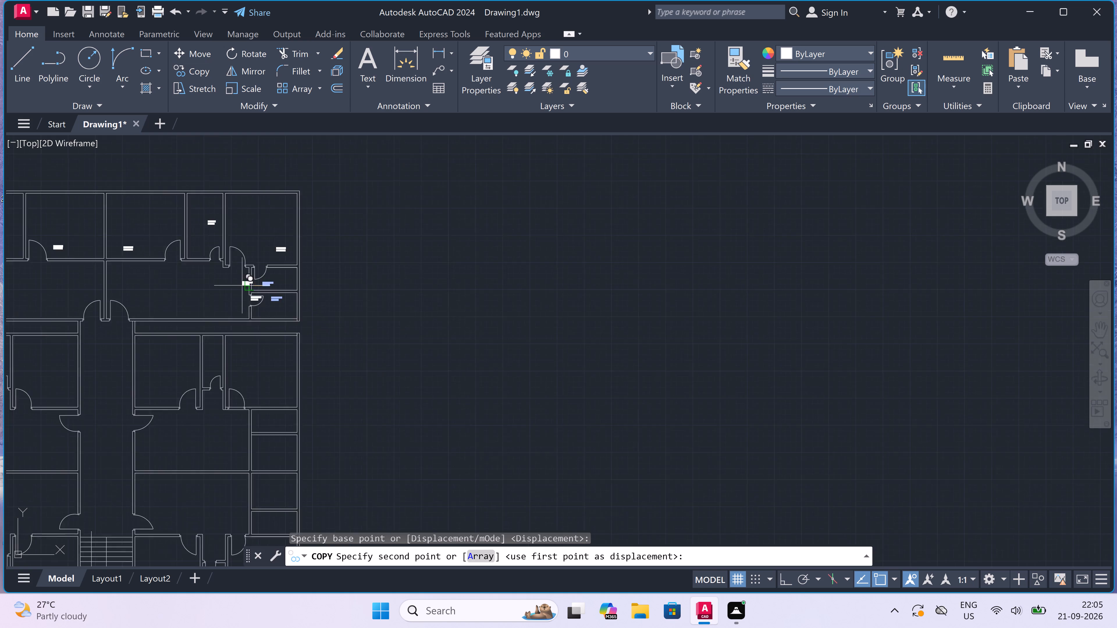
scroll(241, 285, "down", 1)
scroll(81, 285, "up", 2)
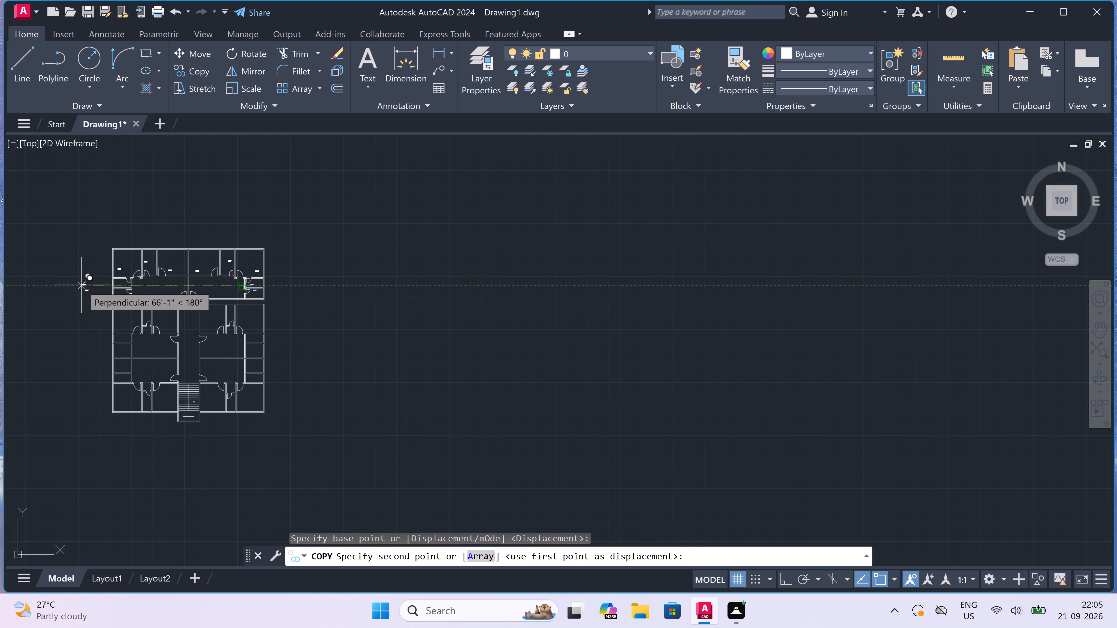
scroll(81, 285, "up", 3)
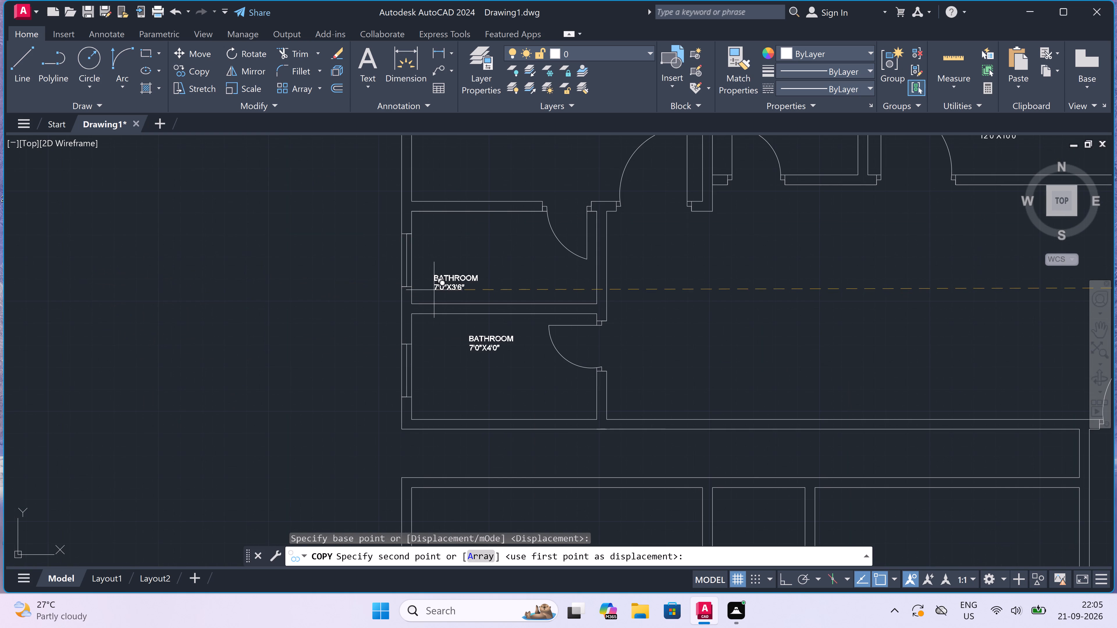
scroll(436, 288, "up", 1)
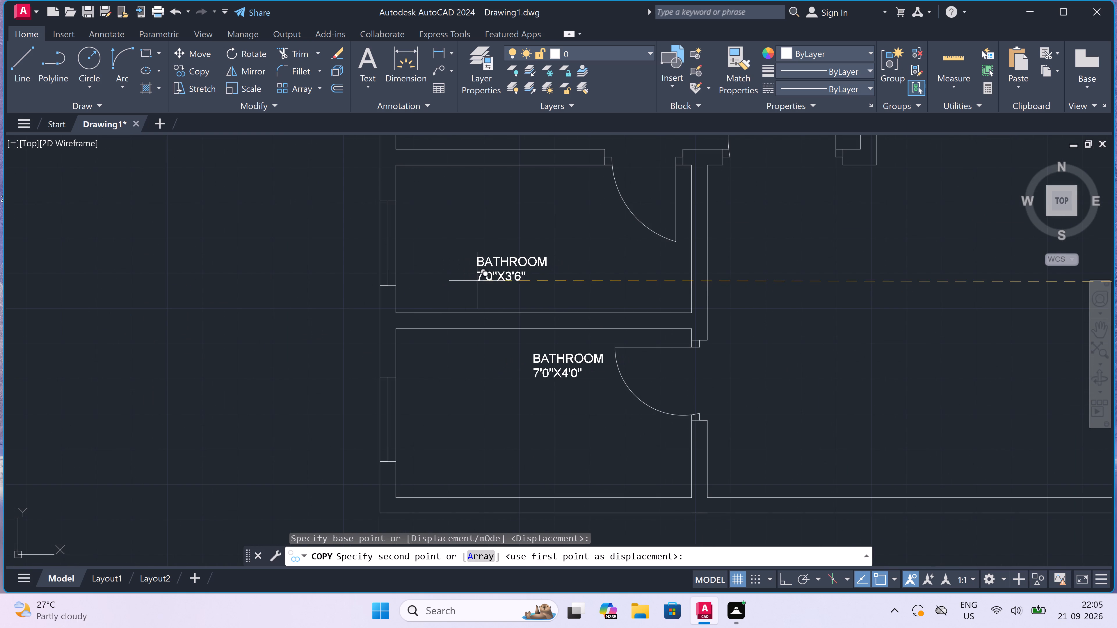
left_click(453, 283)
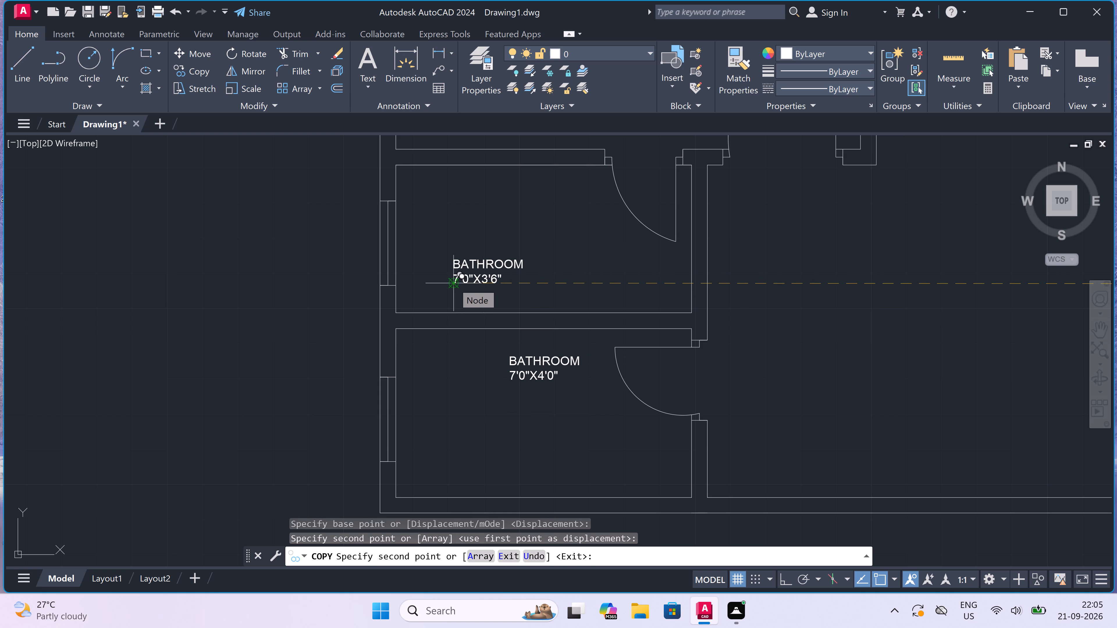
key("Escape")
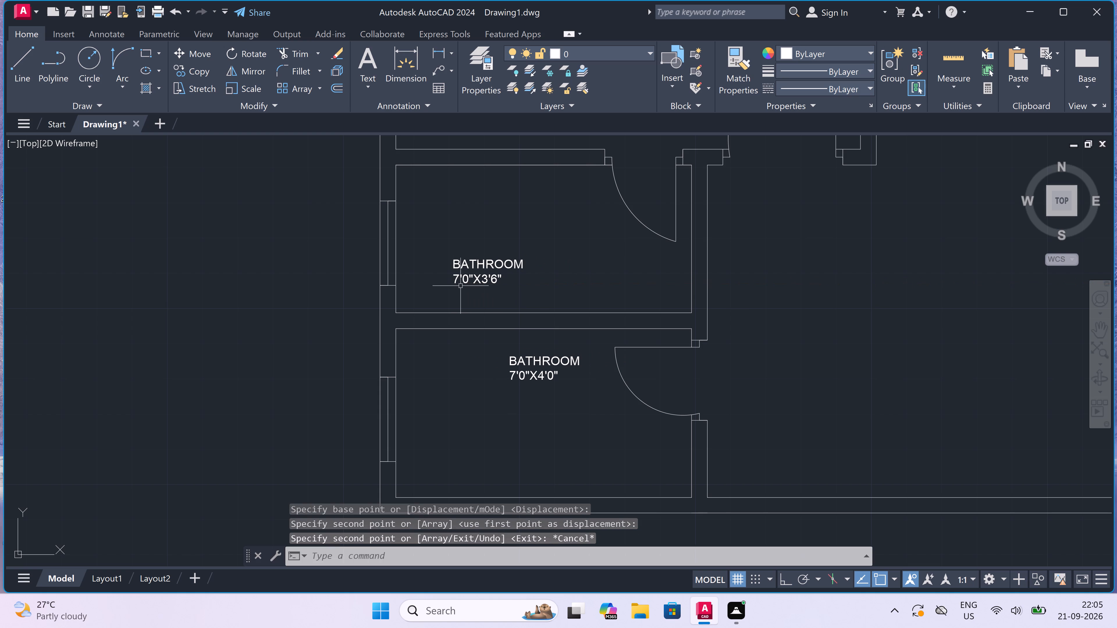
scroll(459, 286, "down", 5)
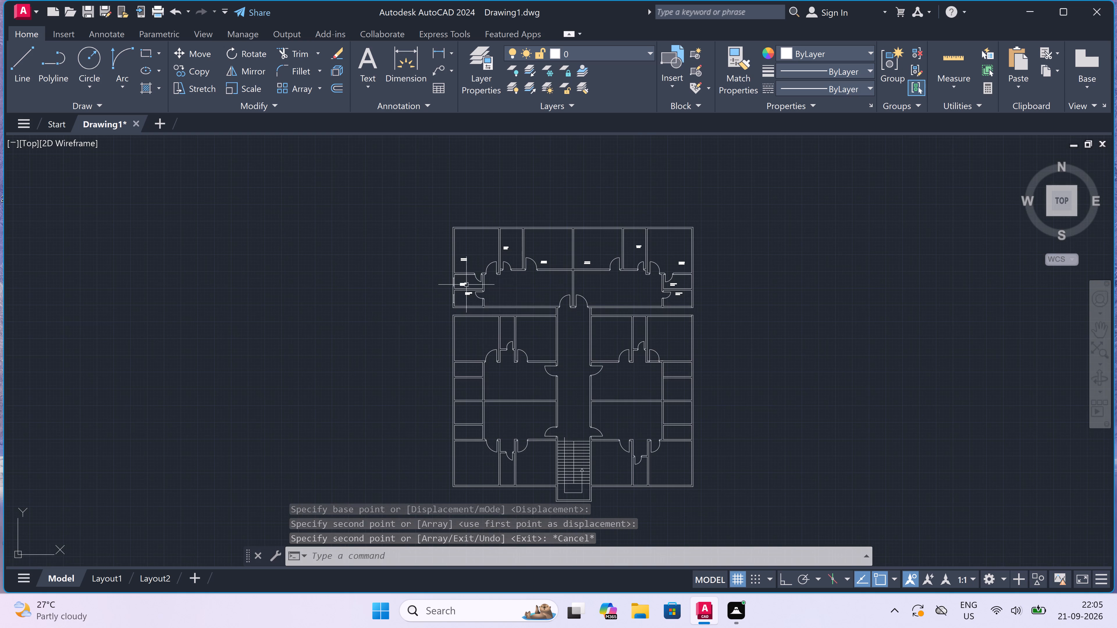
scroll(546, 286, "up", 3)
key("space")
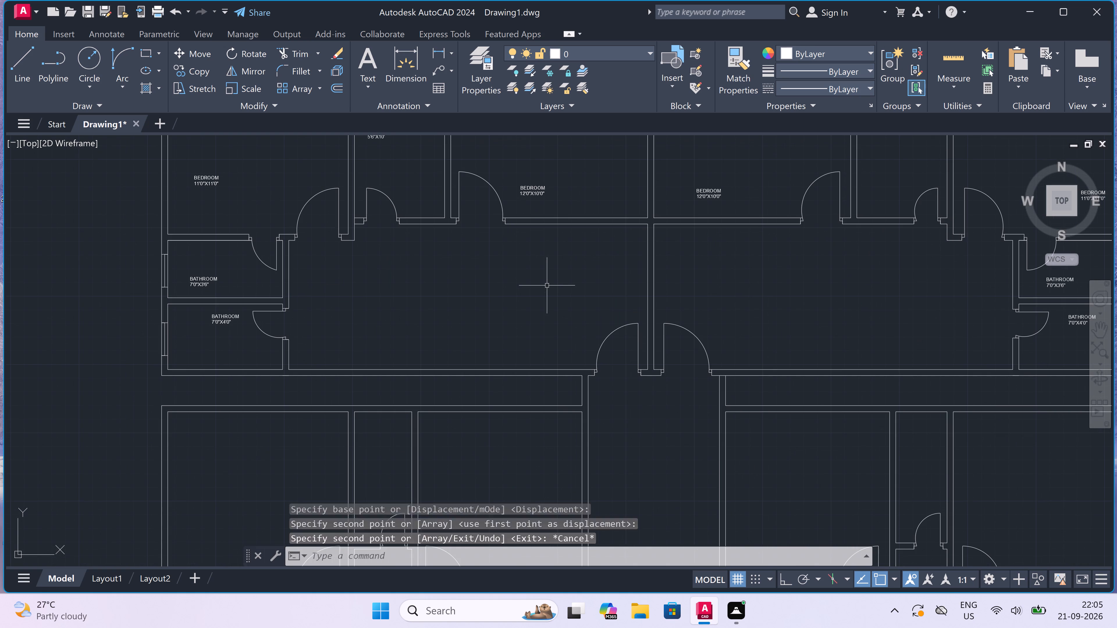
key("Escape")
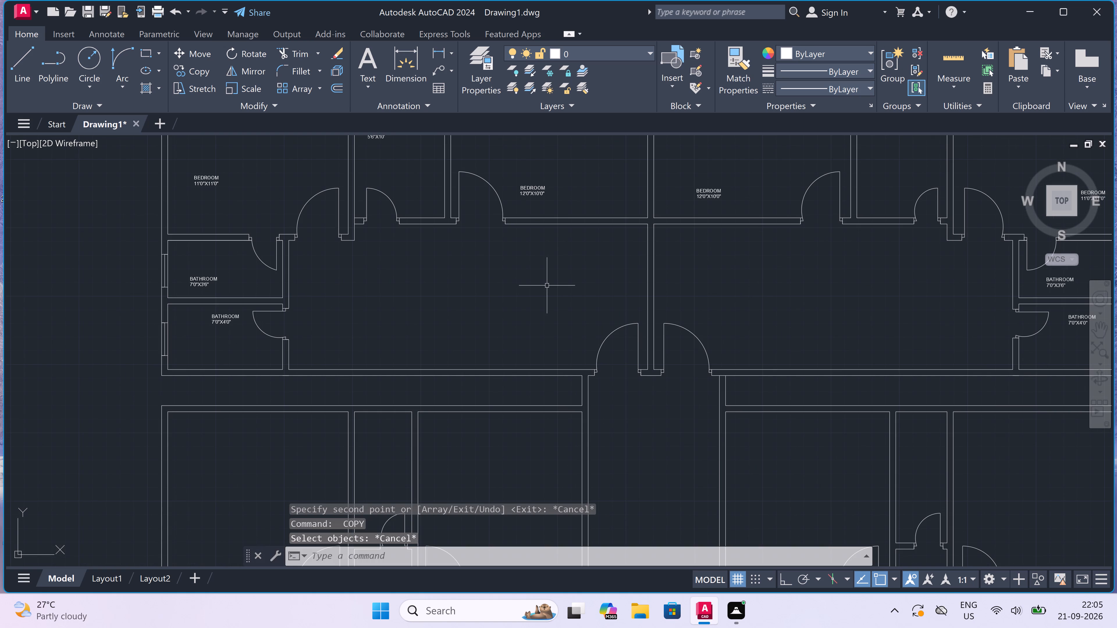
Add the multiline label DRAW\DINING 22'0"X9'0" in the large room of the upper block, west of the central wall.
type("MT")
key("space")
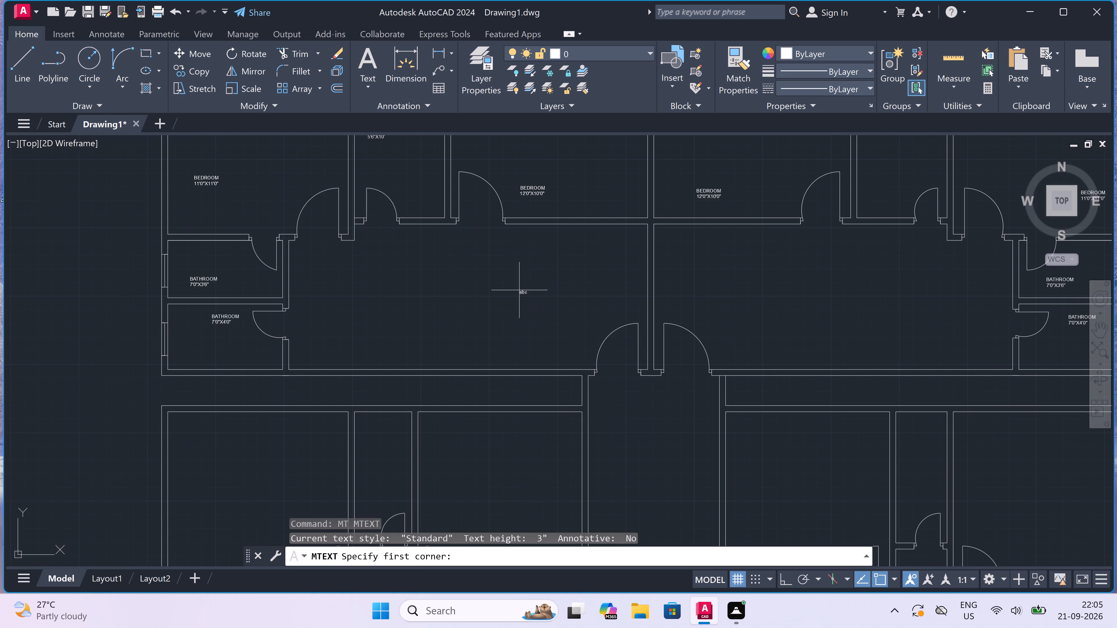
scroll(498, 290, "up", 1)
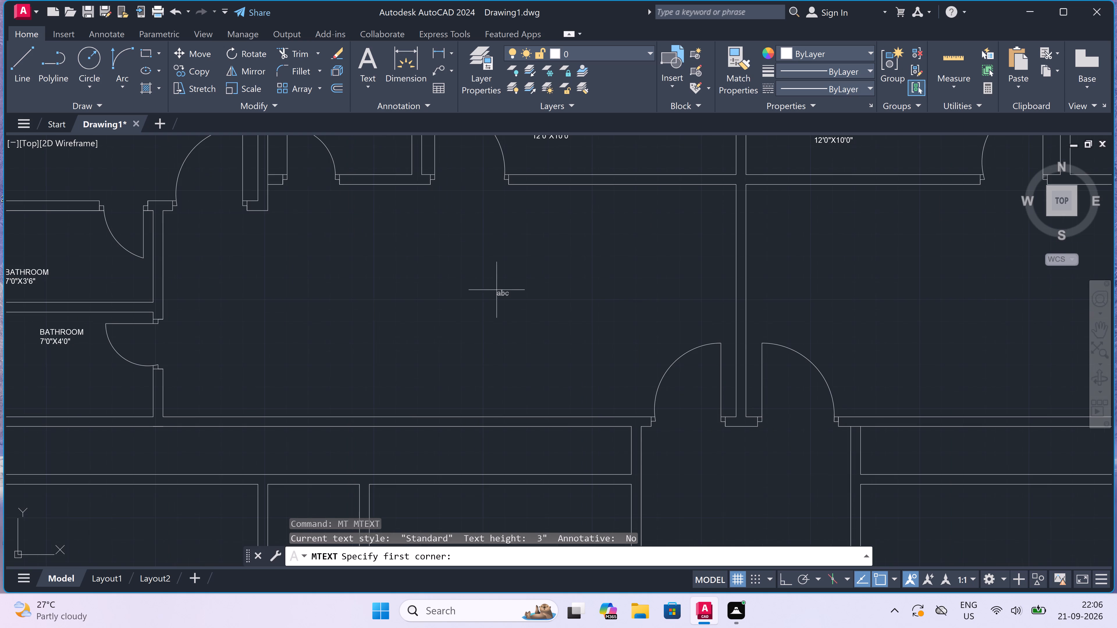
left_click_drag(451, 290, 456, 290)
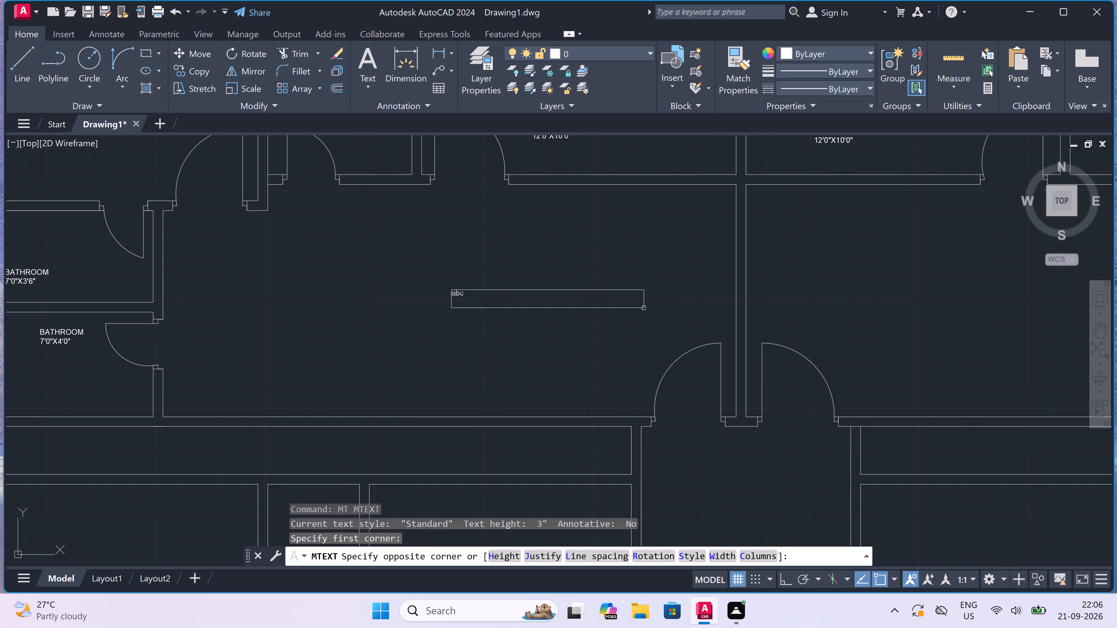
left_click(656, 311)
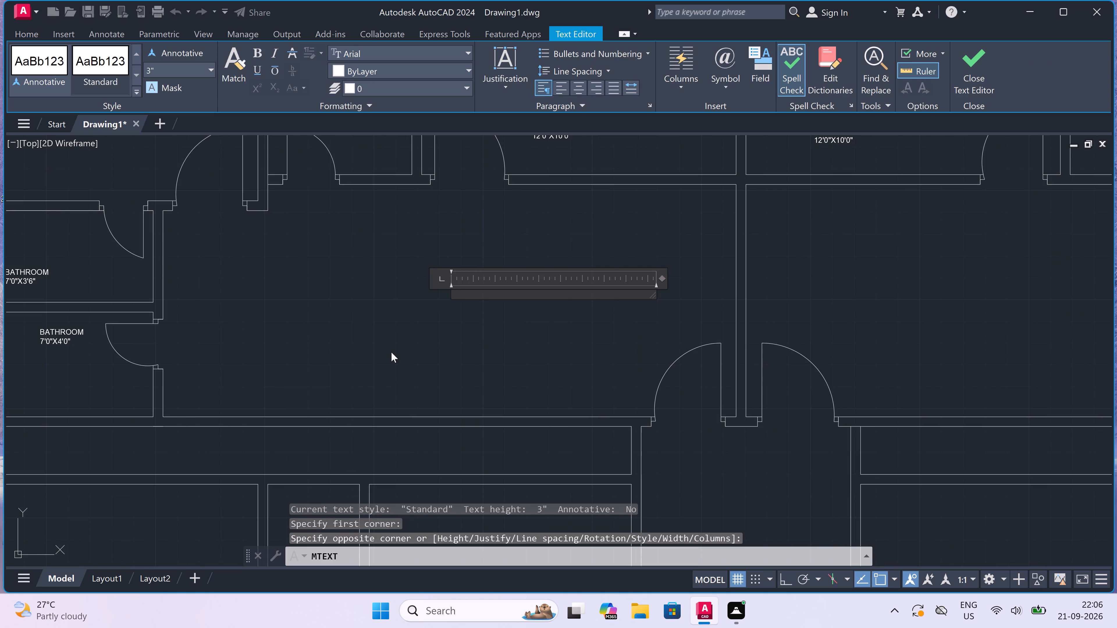
type("22")
key("BackSpace")
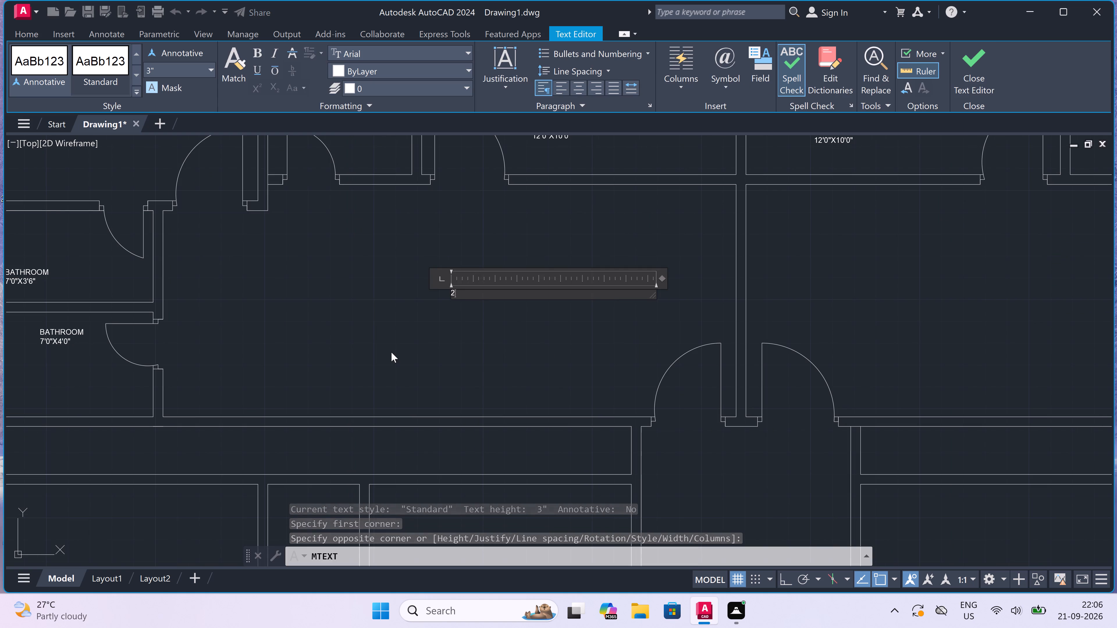
key("BackSpace")
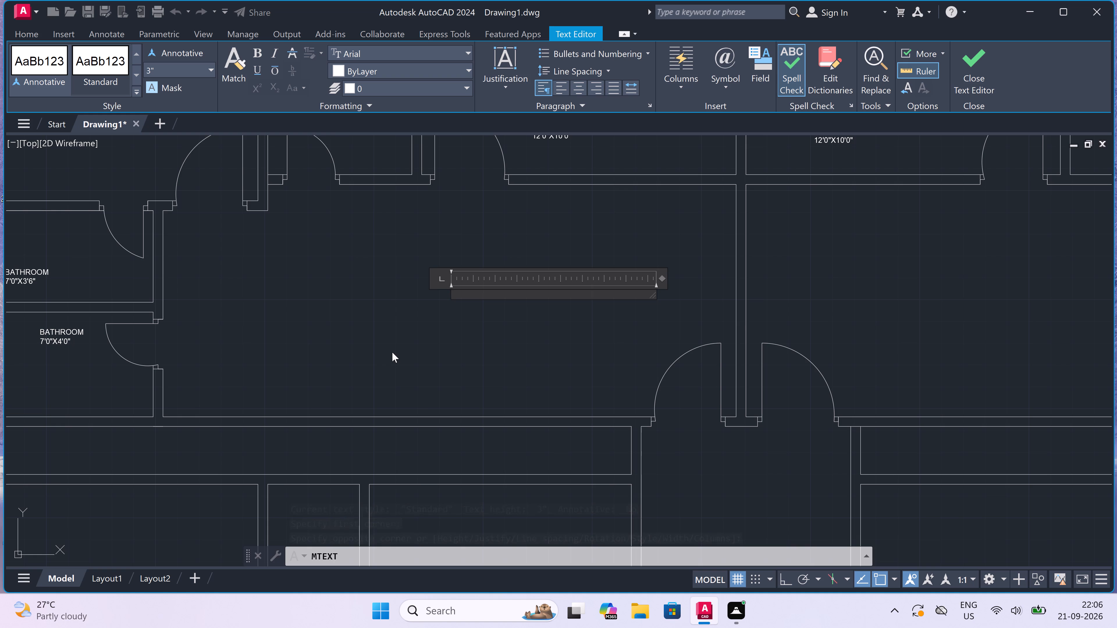
type("DR")
type("AW")
key("backslash")
type("DIM")
key("BackSpace")
type("NING")
key("Return")
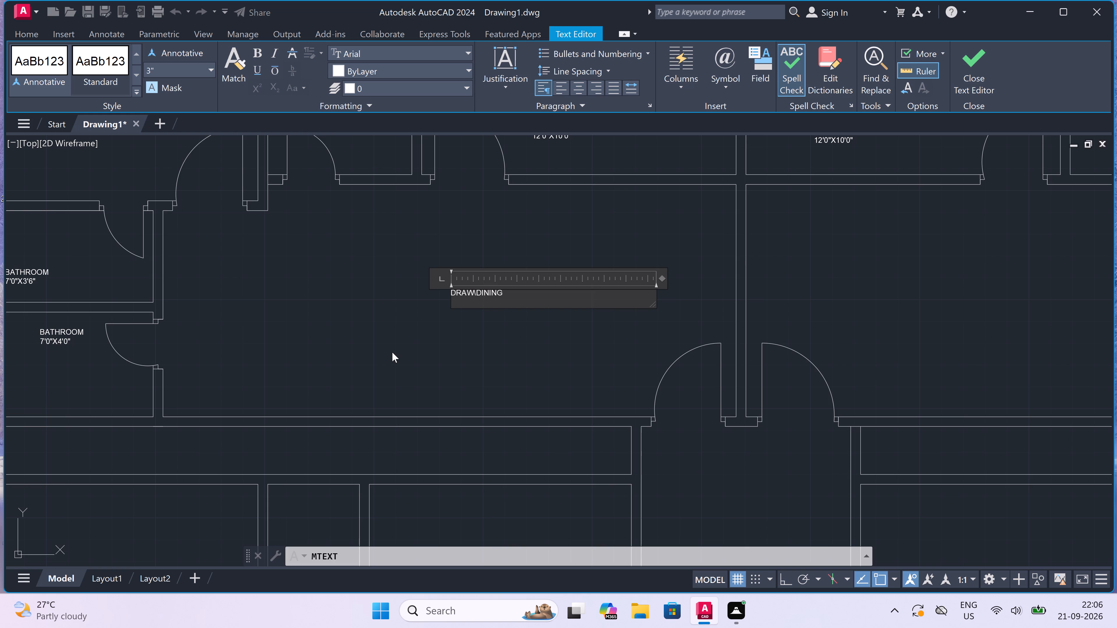
left_click(1028, 14)
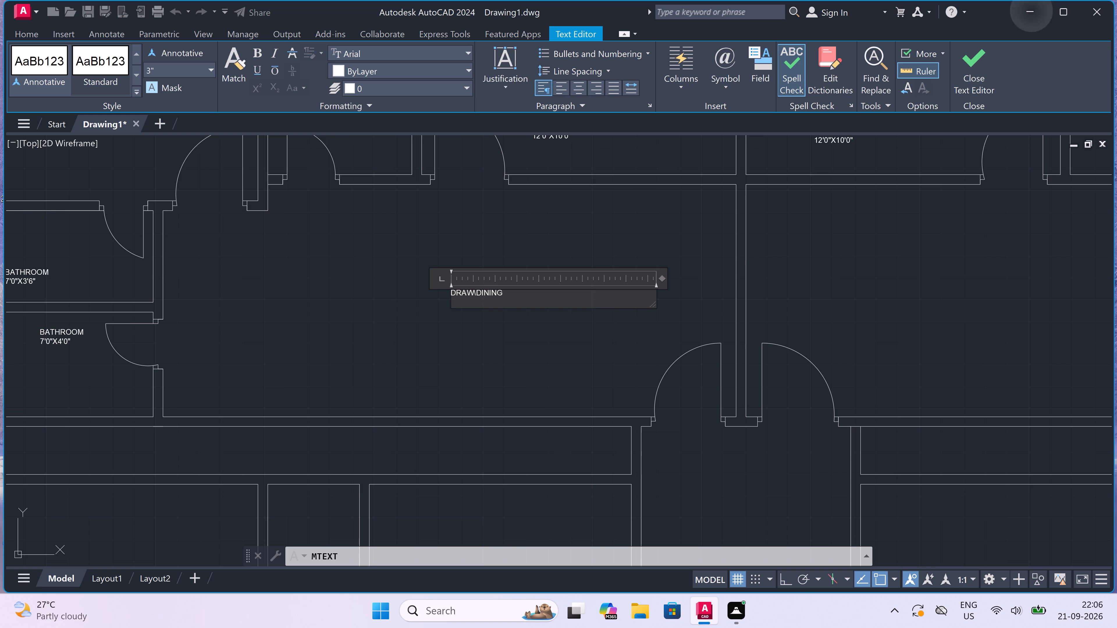
left_click(1031, 10)
left_click(1028, 13)
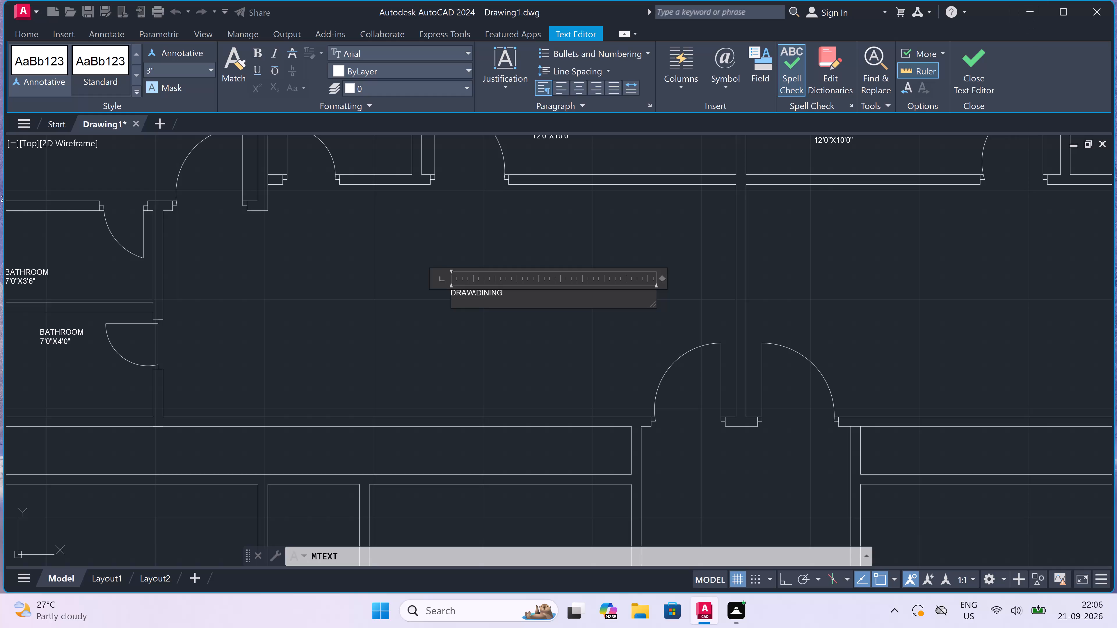
type("22'0\"X")
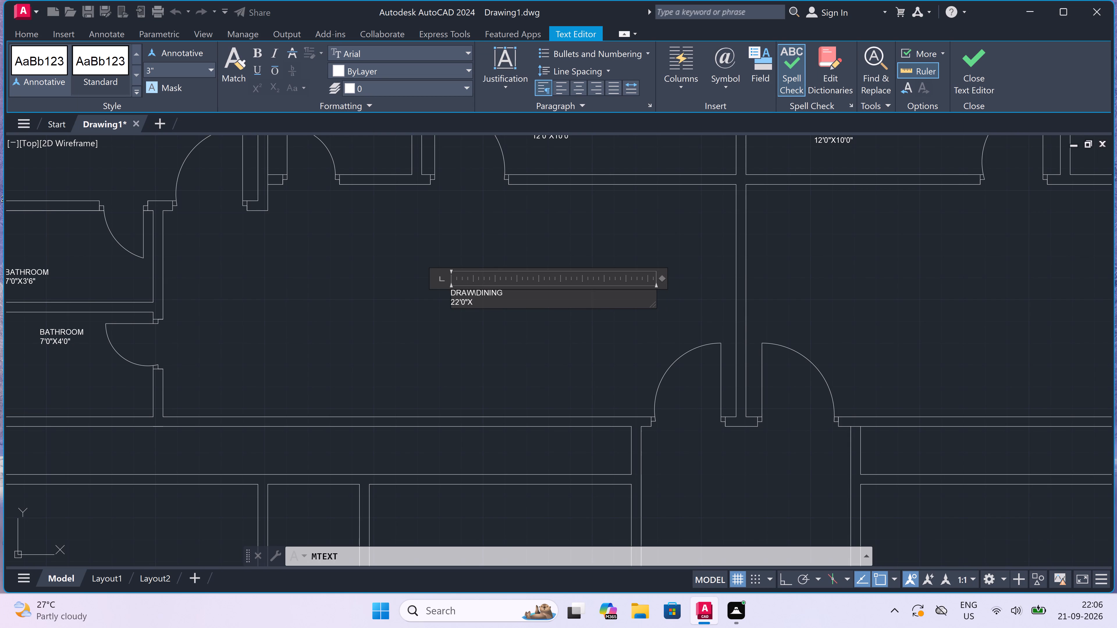
type("9'0\"")
left_click(444, 358)
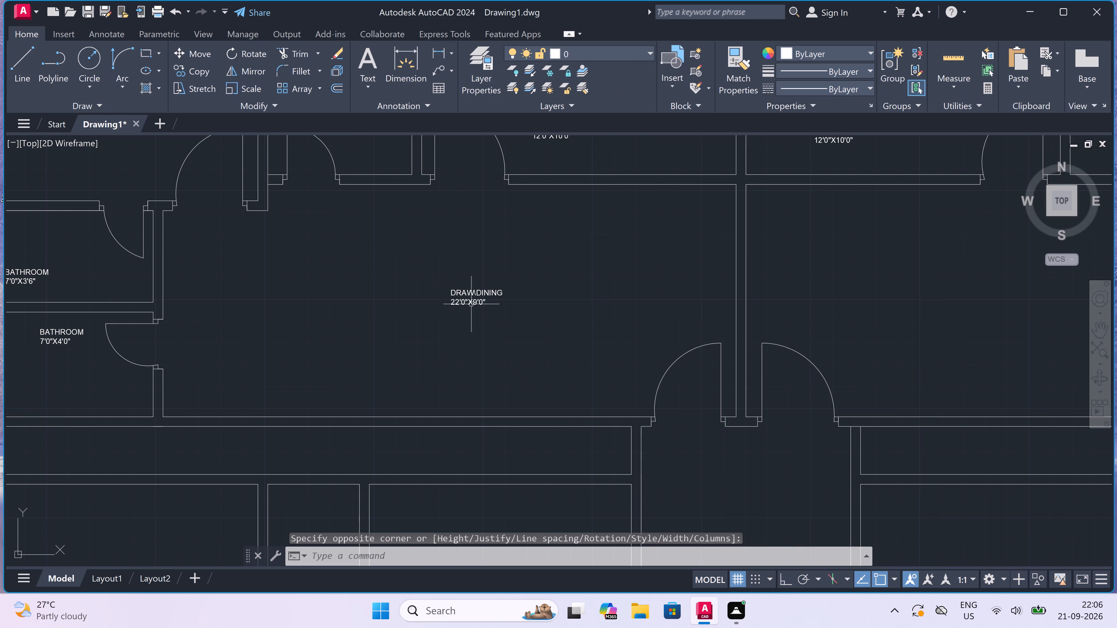
Copy the DRAW\DINING 22'0"X9'0" label into the matching large room across the central wall.
left_click(470, 300)
left_click_drag(189, 68, 192, 70)
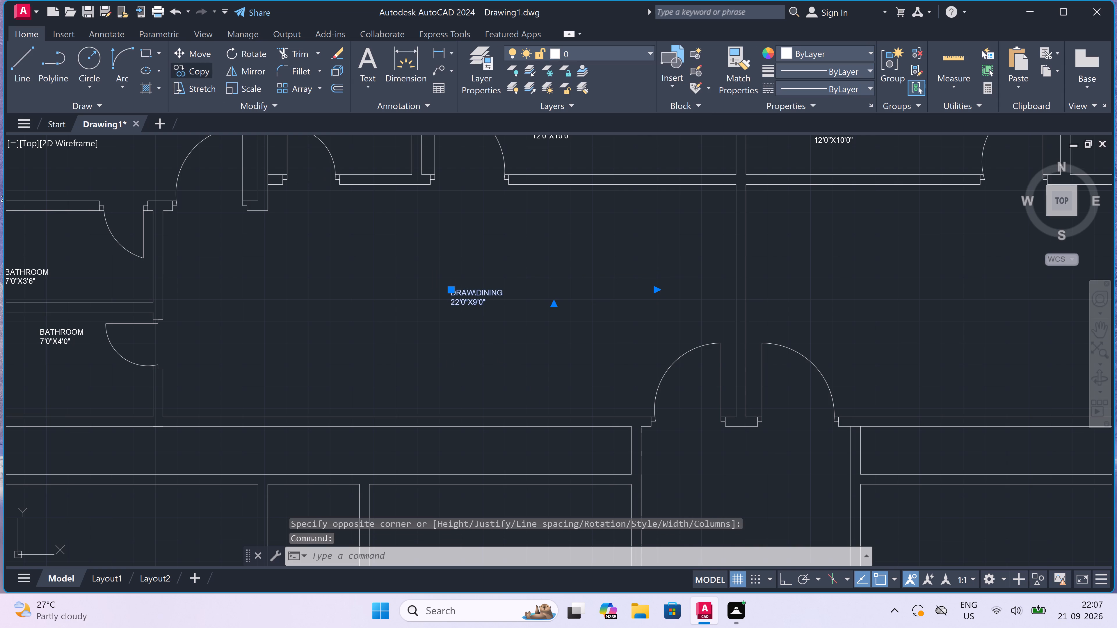
left_click_drag(449, 296, 486, 275)
scroll(634, 234, "down", 3)
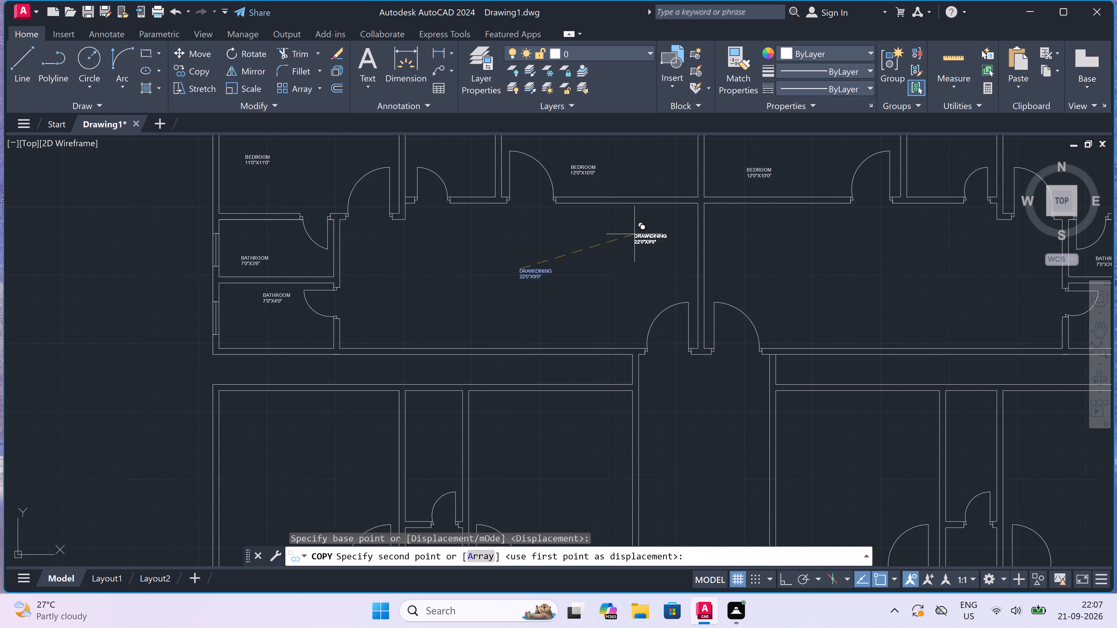
scroll(685, 245, "up", 3)
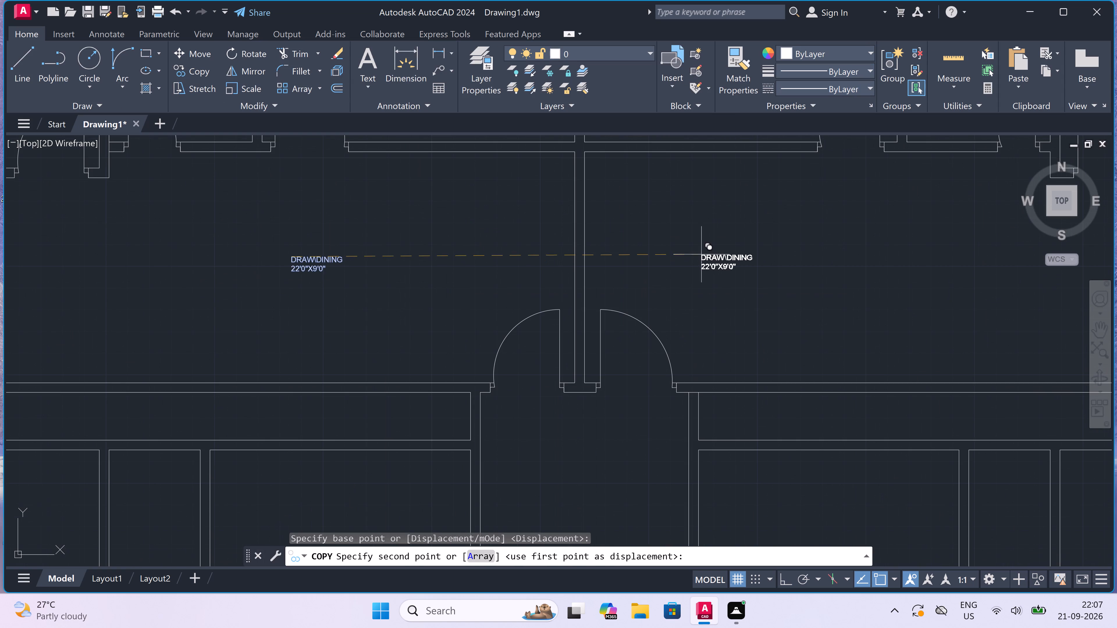
left_click(717, 250)
key("Escape")
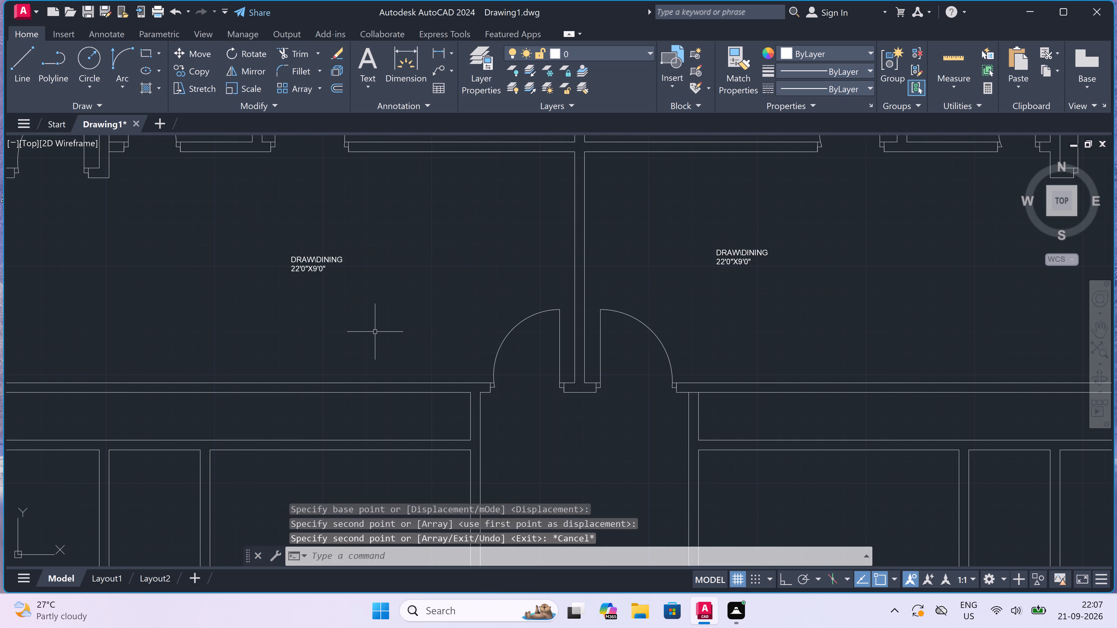
Add the multiline label 2'0" VOID in the narrow strip between the upper and lower blocks of the west wing.
scroll(372, 284, "down", 3)
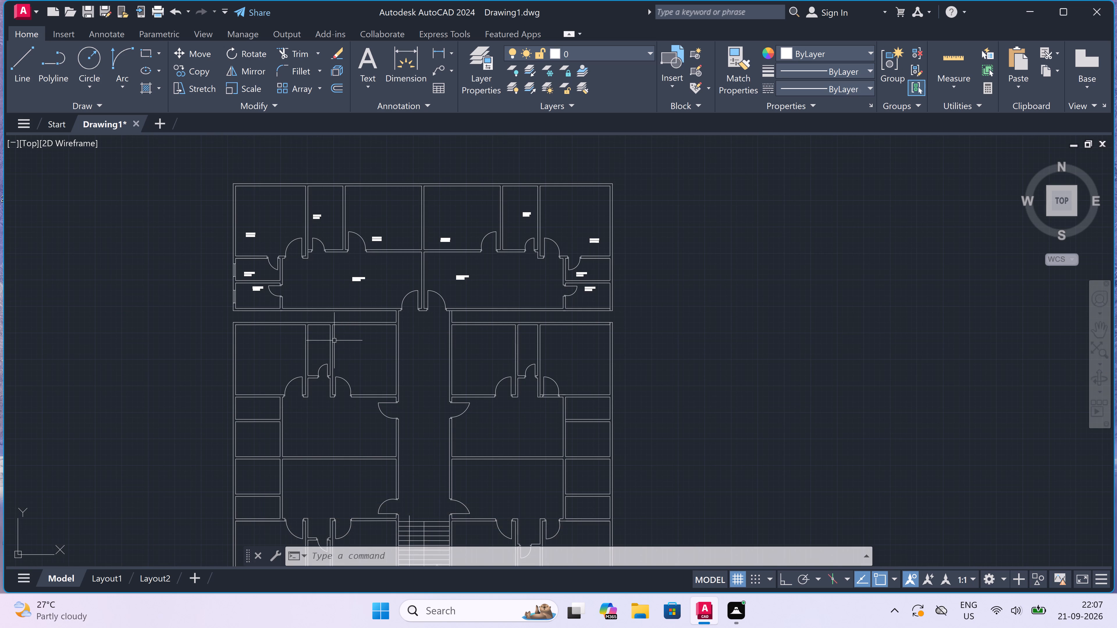
scroll(316, 334, "up", 3)
type("MT")
key("space")
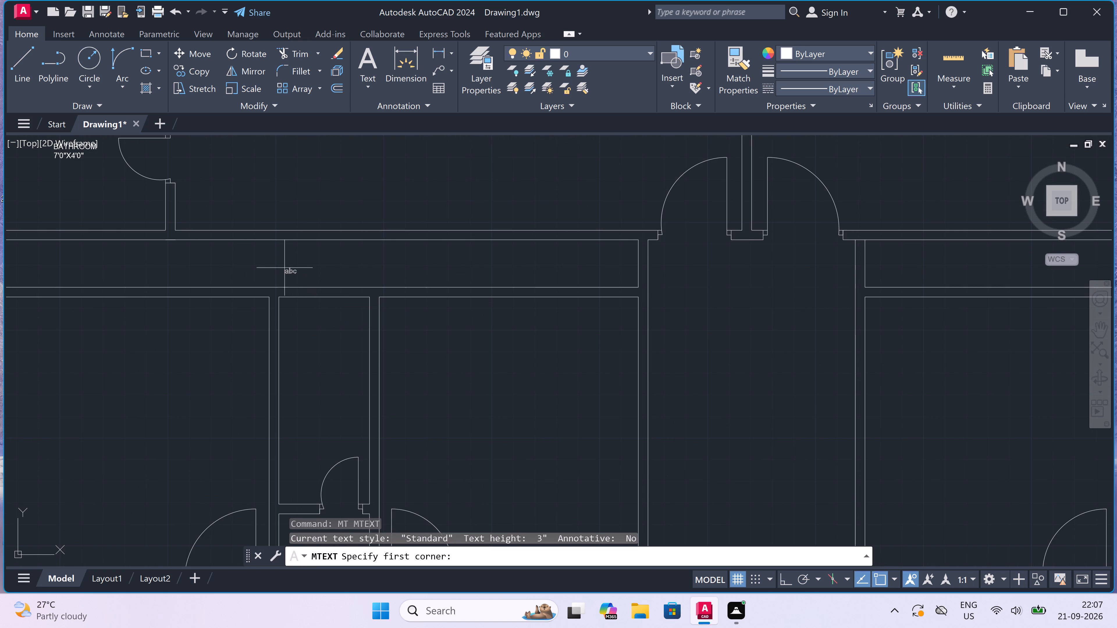
left_click_drag(246, 257, 249, 258)
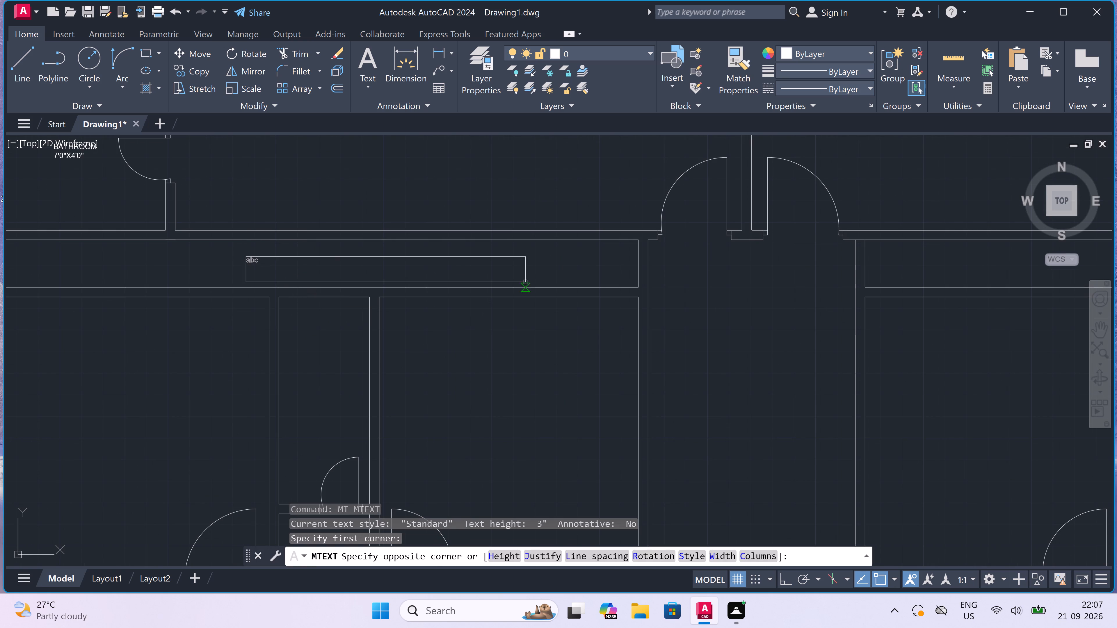
left_click(558, 279)
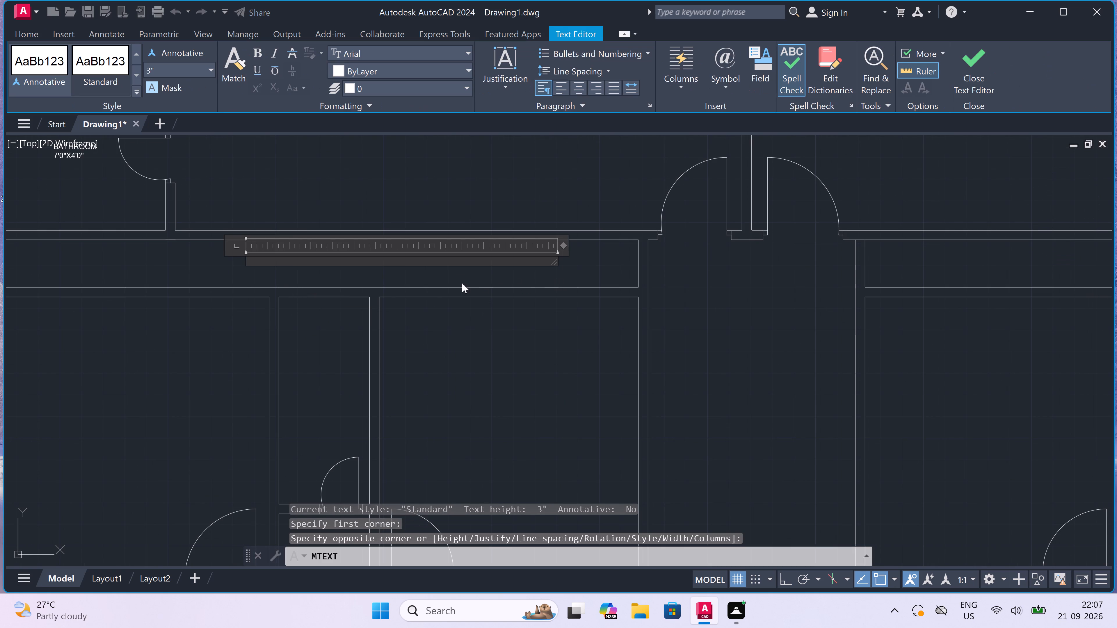
scroll(237, 276, "up", 2)
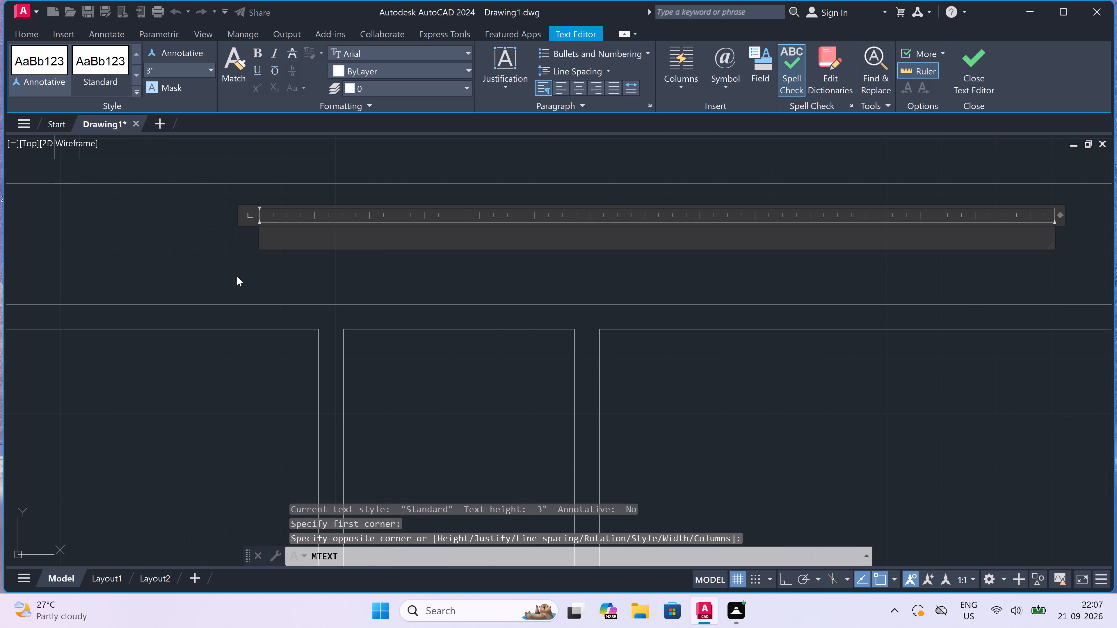
type("2'0\" V")
type("OID")
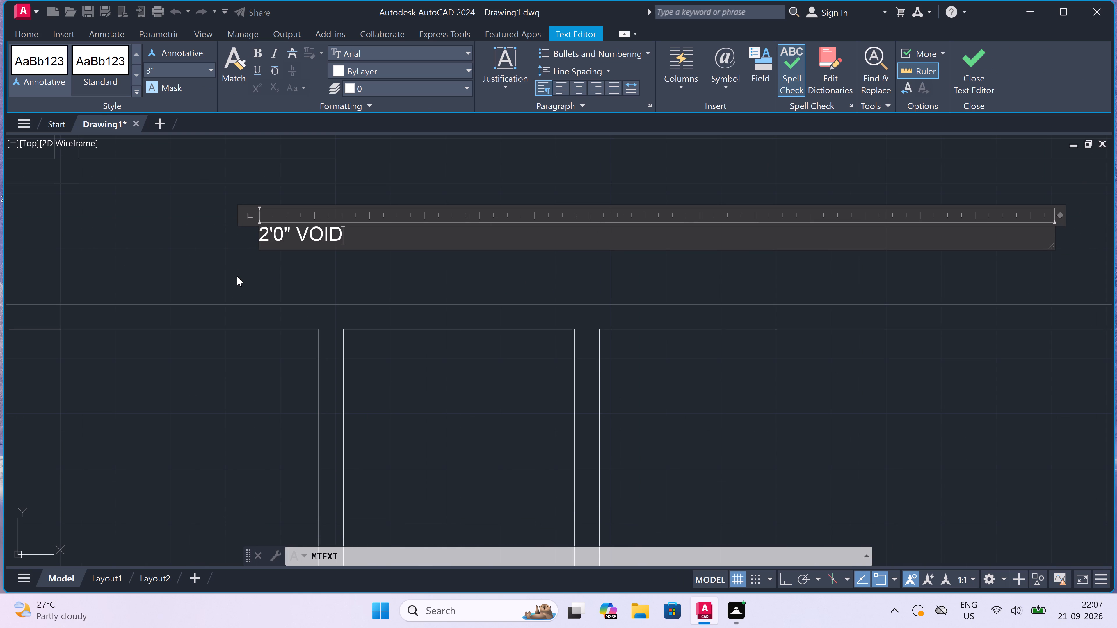
left_click(302, 273)
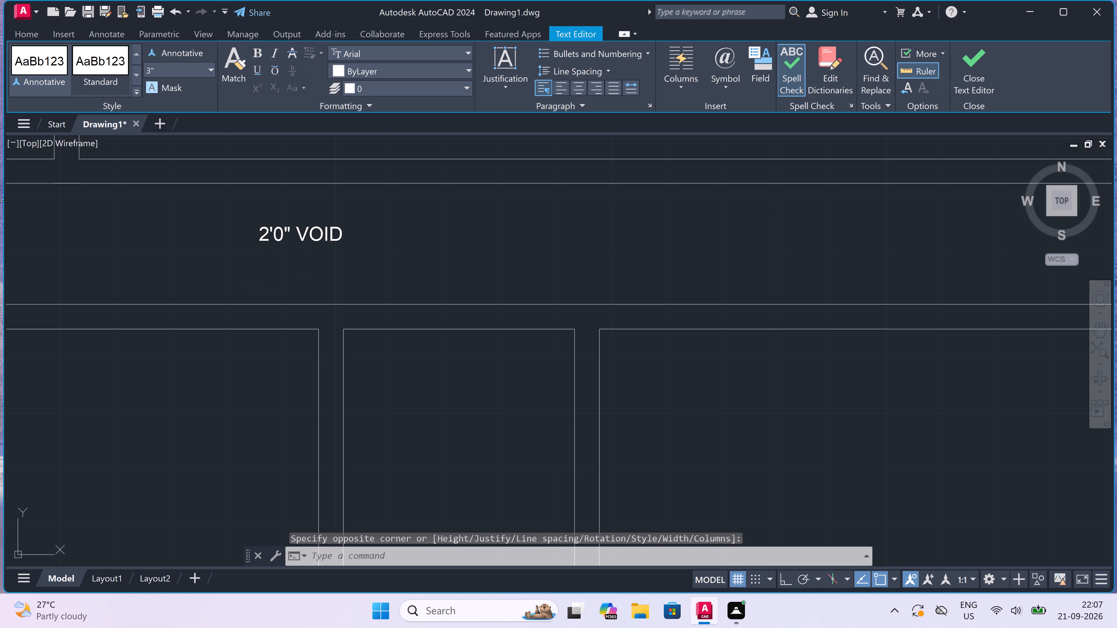
Copy the 2'0" VOID label into the matching narrow strip of the east wing.
left_click(318, 240)
left_click(202, 71)
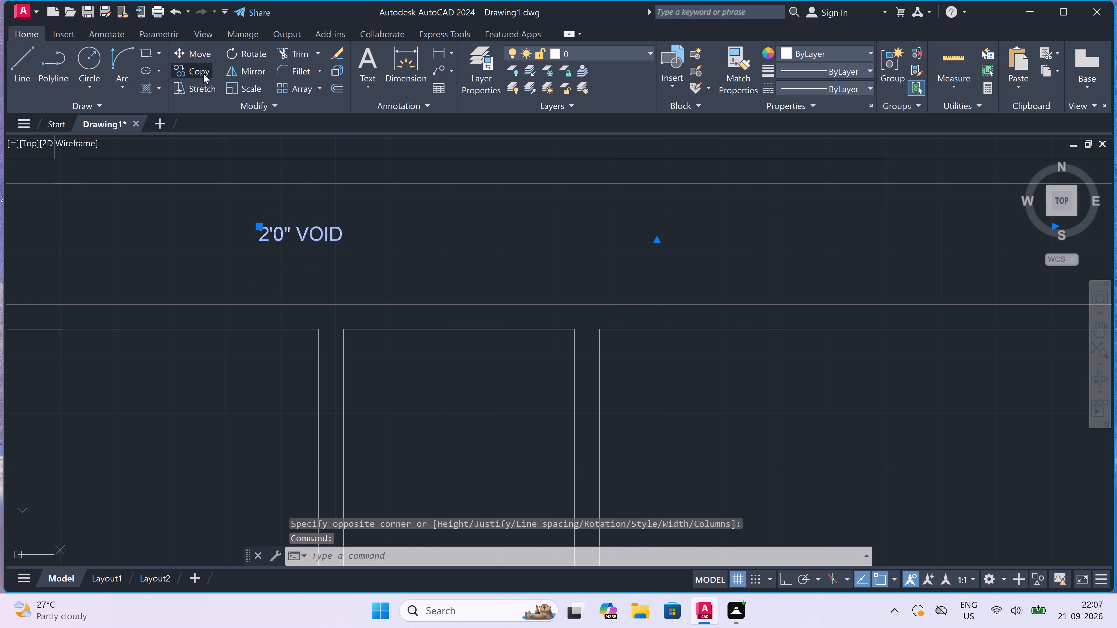
left_click_drag(282, 227, 285, 229)
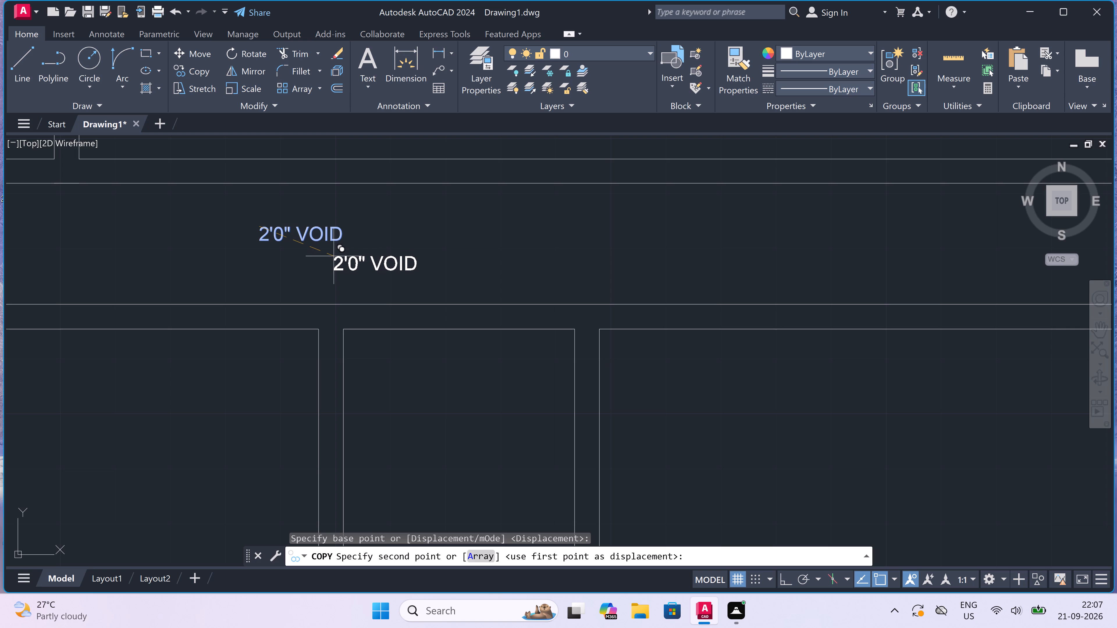
scroll(335, 258, "down", 4)
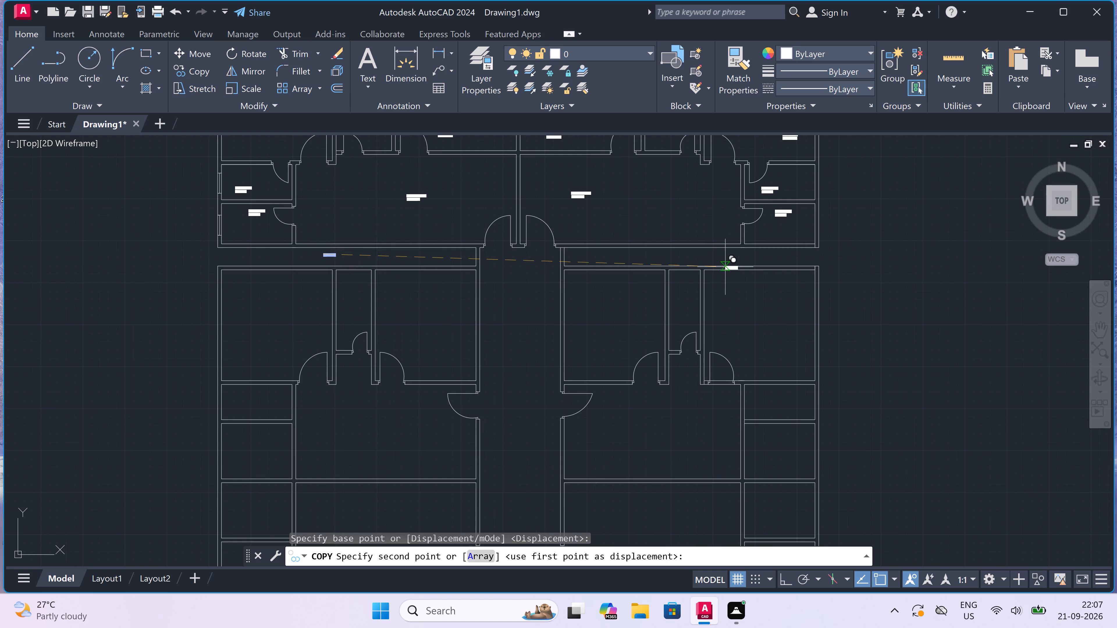
scroll(702, 258, "up", 2)
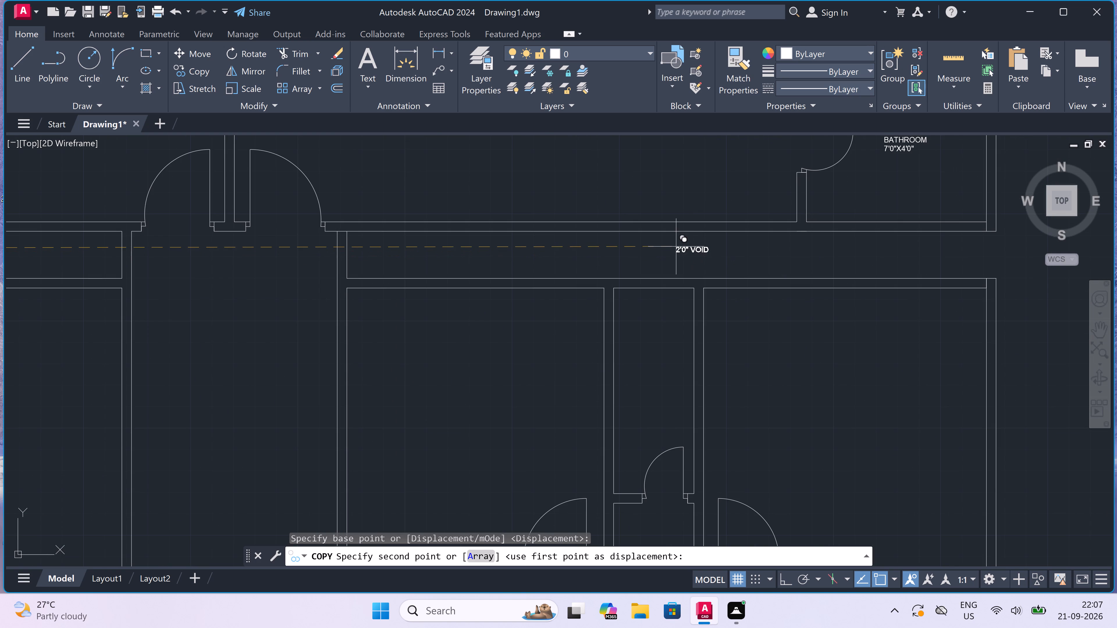
left_click(673, 251)
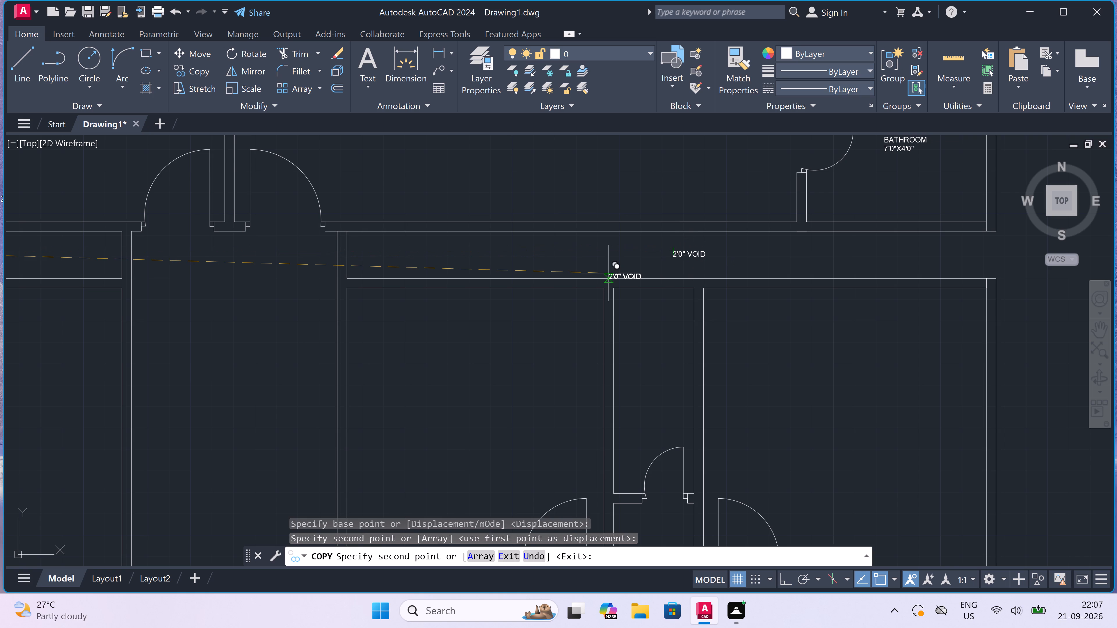
key("Escape")
Add the multiline label BEDROOM 11'0"X11'0" in the northwest corner room of the west wing's lower block, just south of the void.
scroll(579, 265, "down", 4)
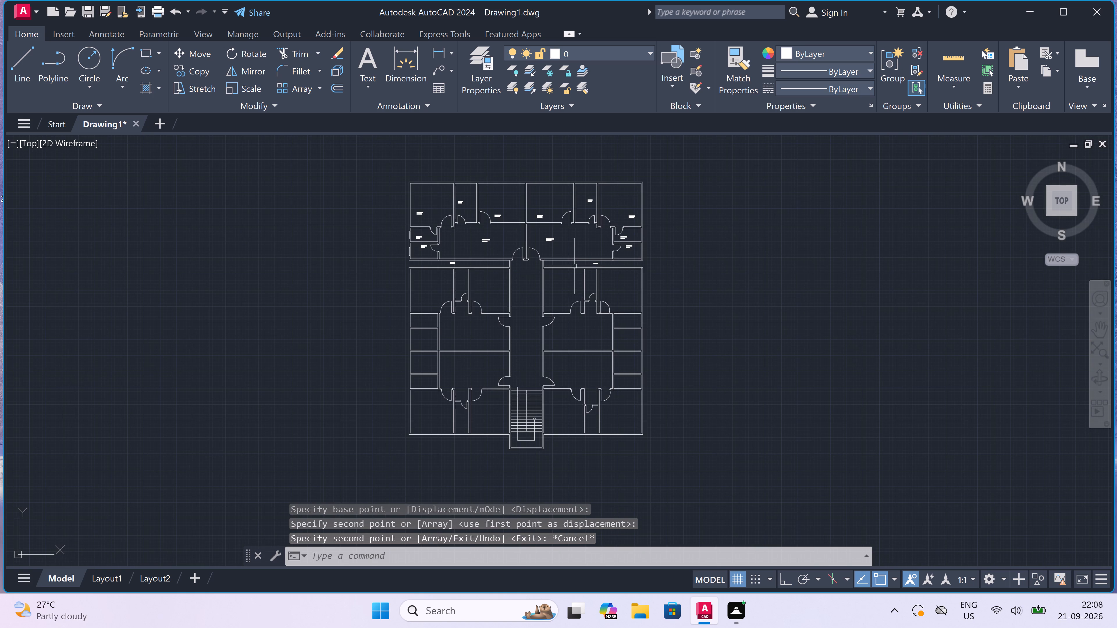
scroll(444, 282, "up", 4)
scroll(438, 288, "down", 2)
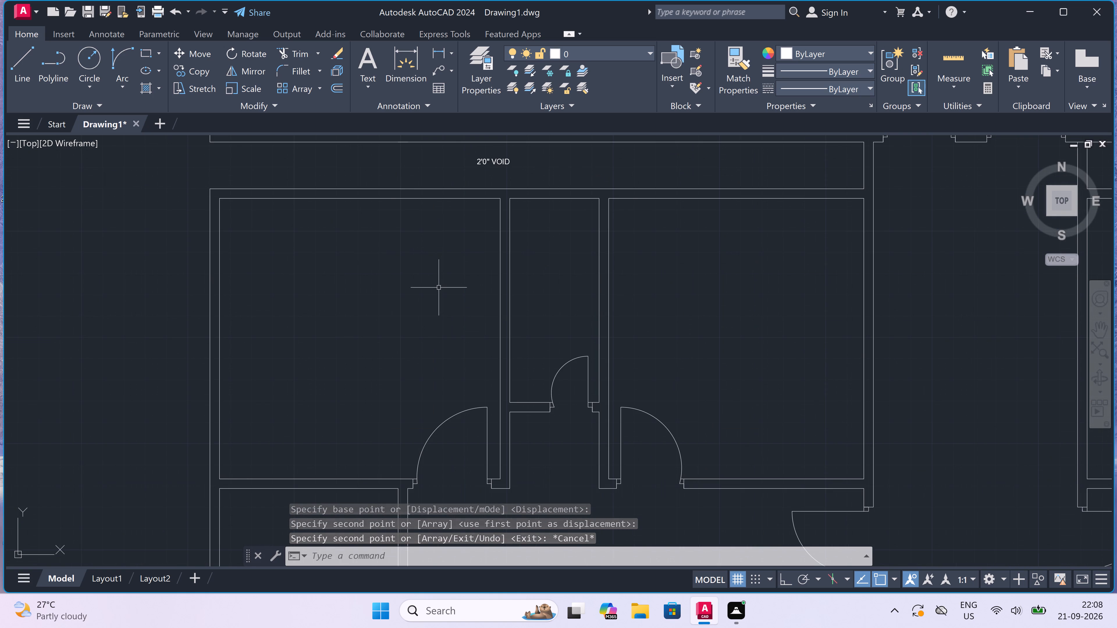
scroll(393, 314, "up", 2)
type("MT")
key("space")
scroll(398, 314, "down", 2)
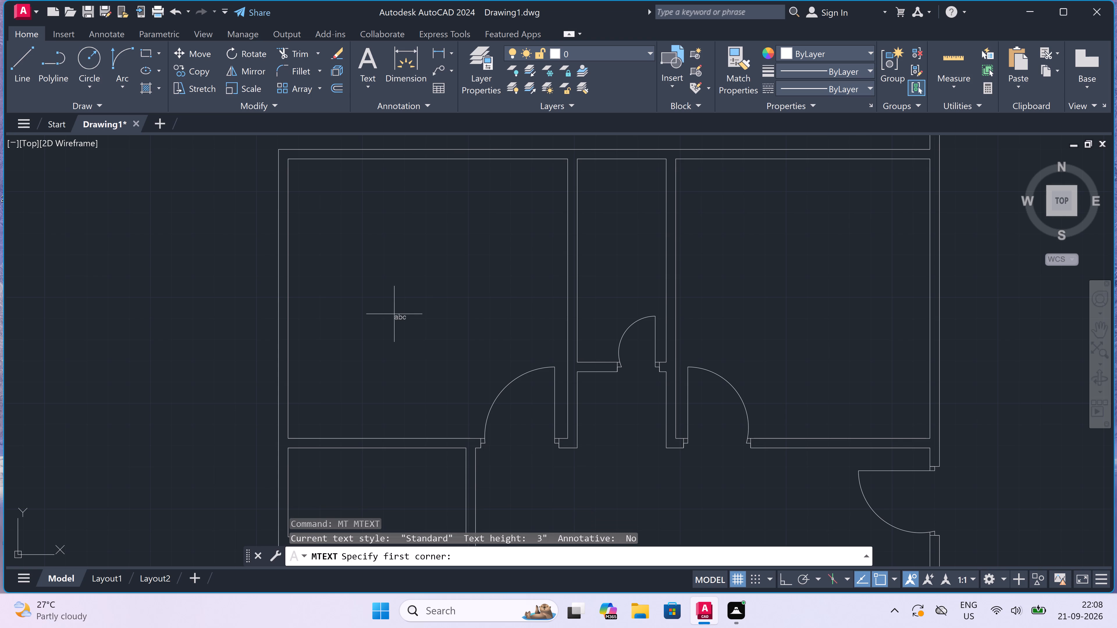
scroll(398, 313, "up", 1)
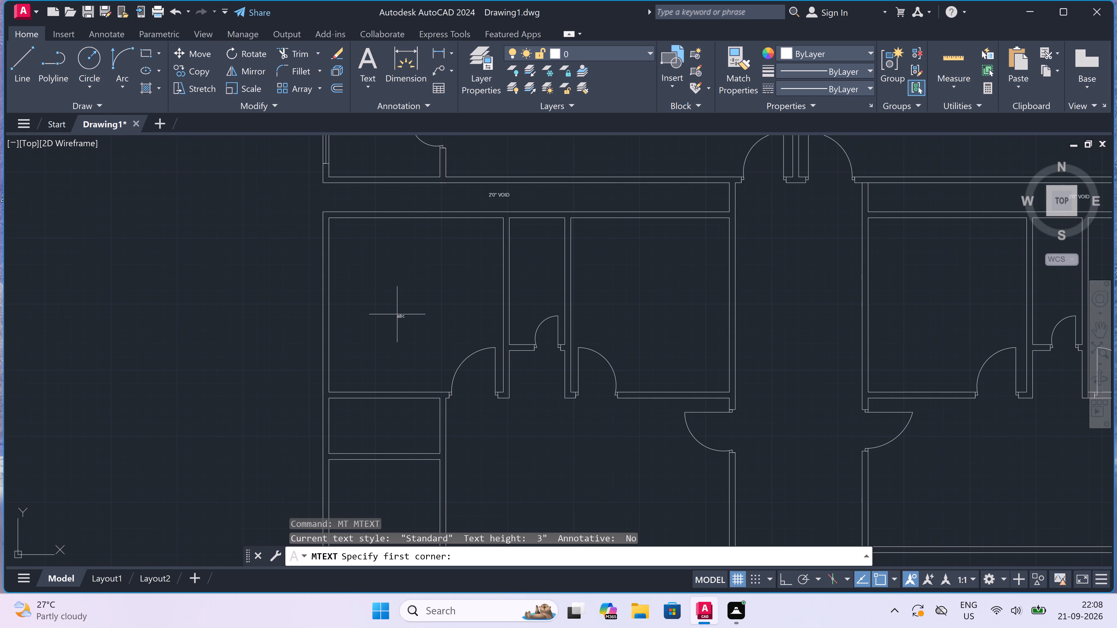
left_click(344, 365)
left_click(530, 374)
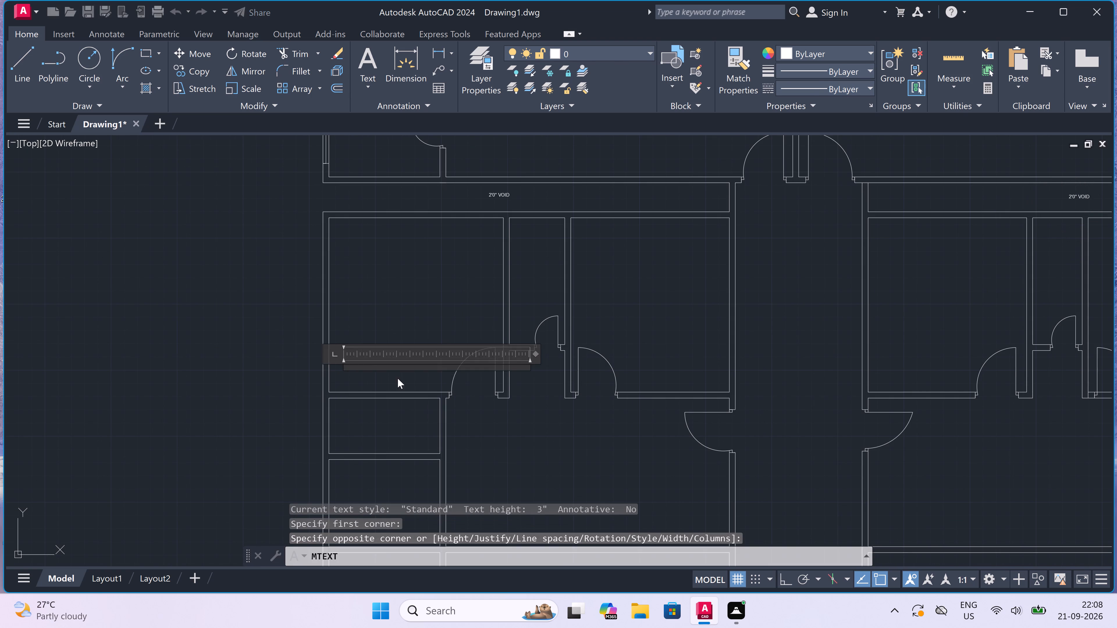
scroll(372, 377, "up", 2)
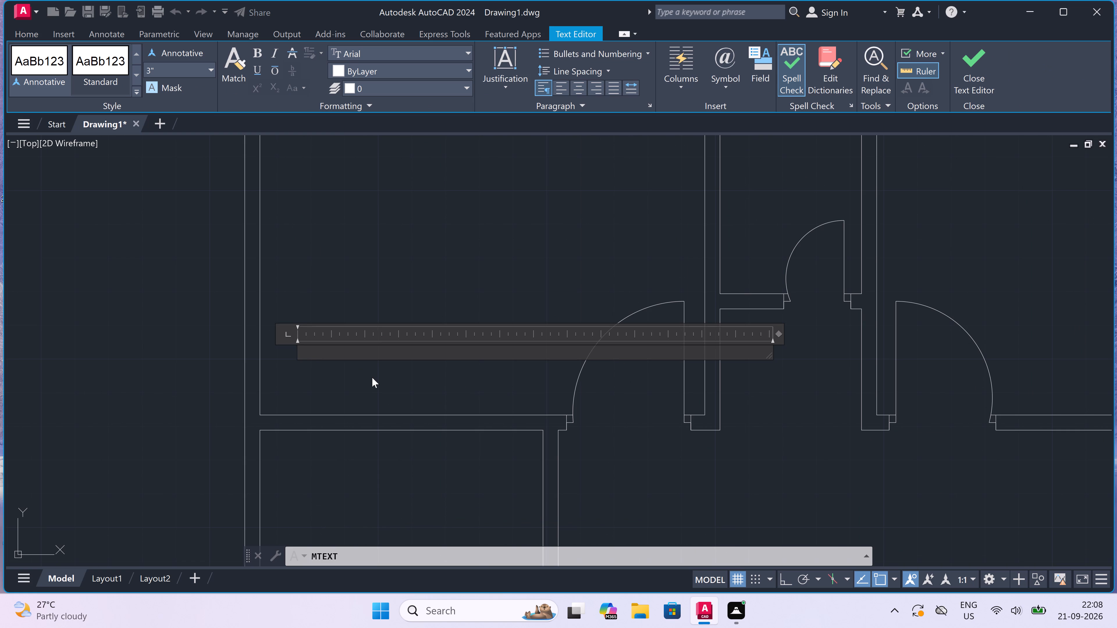
key("b")
type("EDROOM")
key("Return")
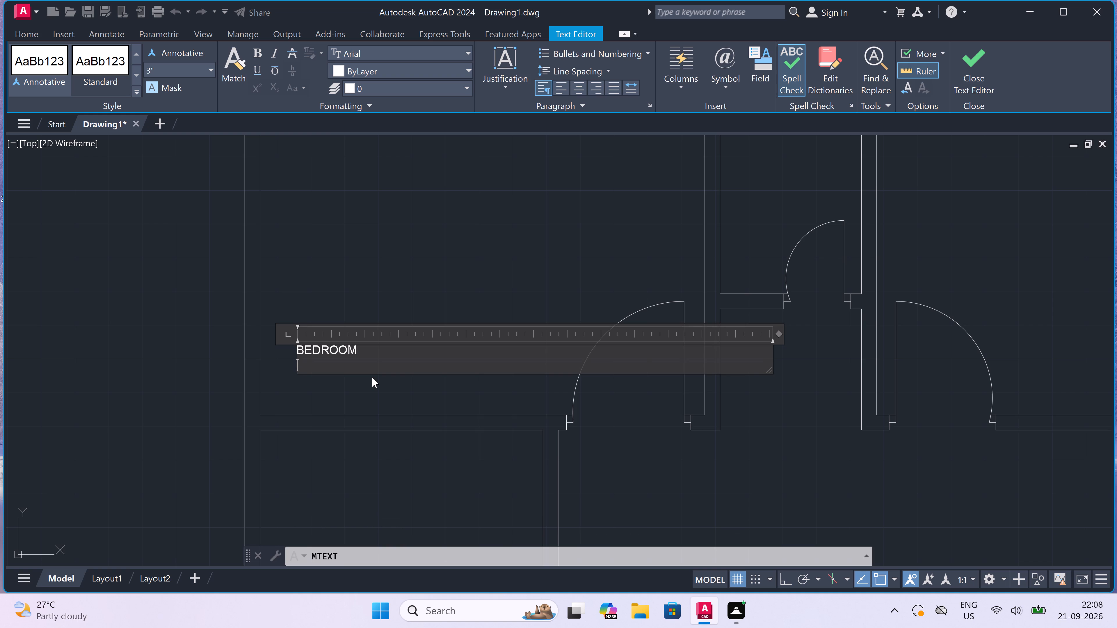
type("11'0\"")
key("x")
type("11")
key("0")
key("BackSpace")
type("'0\"")
left_click_drag(392, 294, 403, 297)
Copy the BEDROOM 11'0"X11'0" label from the lower block's northwest corner room.
scroll(414, 295, "down", 2)
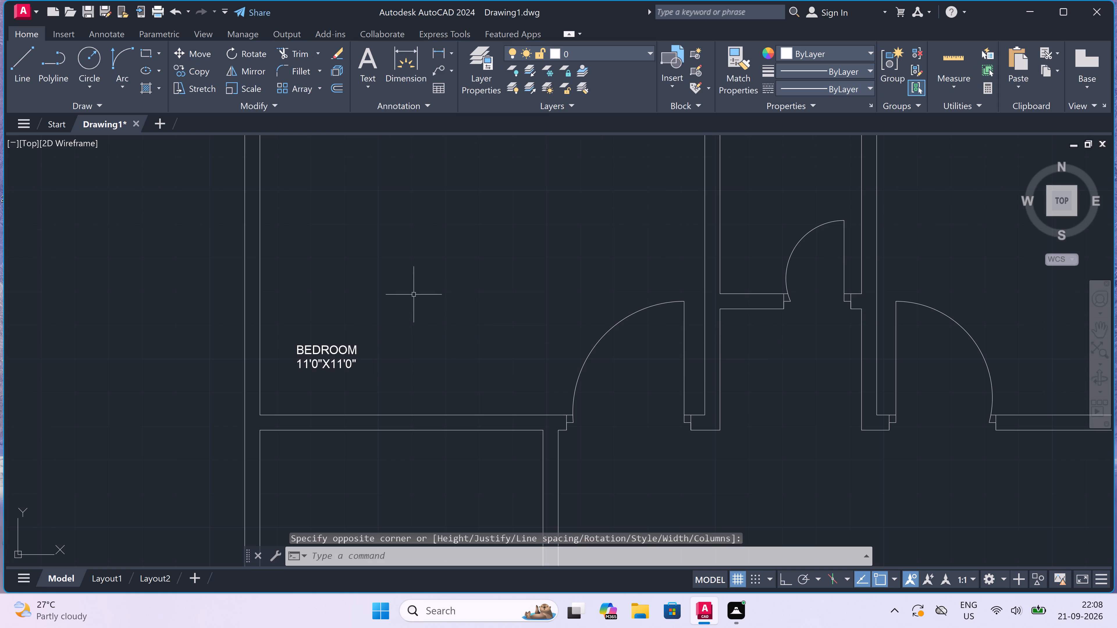
scroll(426, 302, "down", 1)
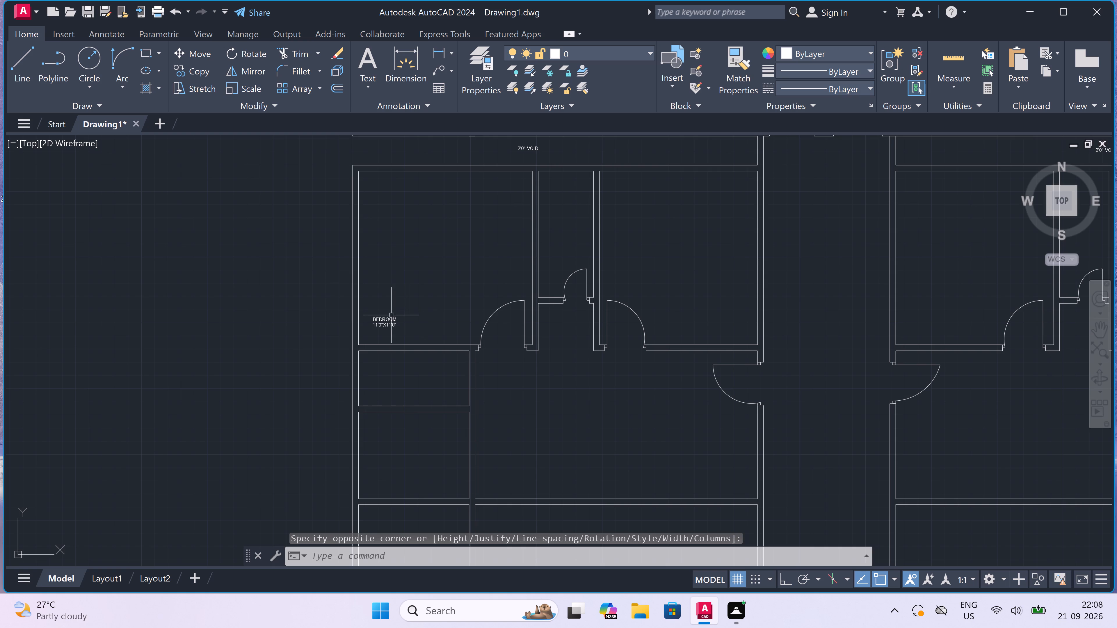
left_click(389, 319)
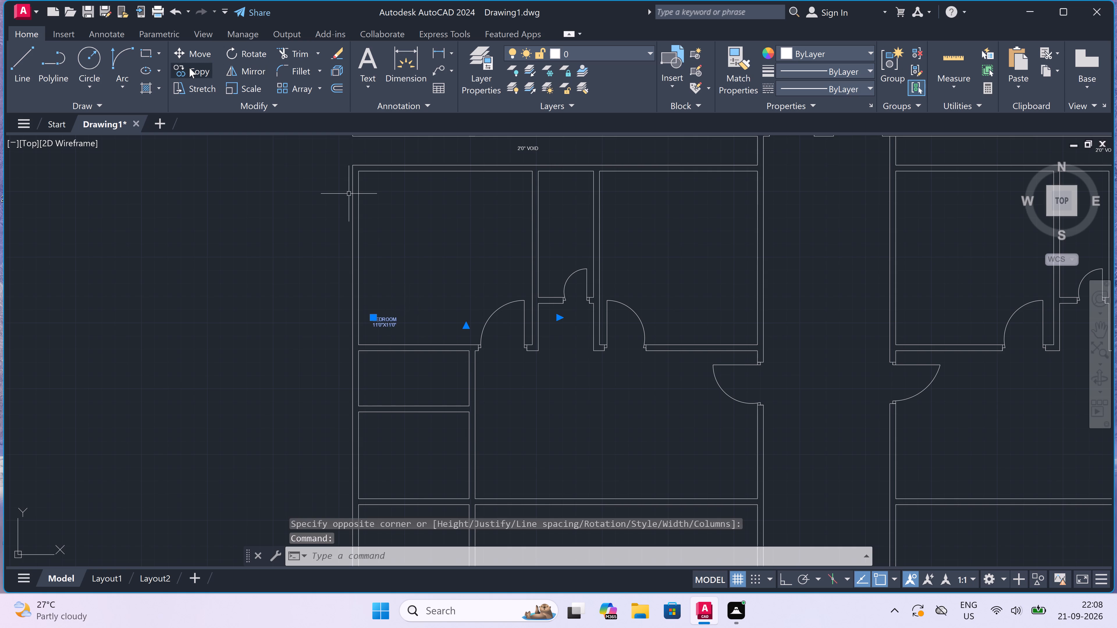